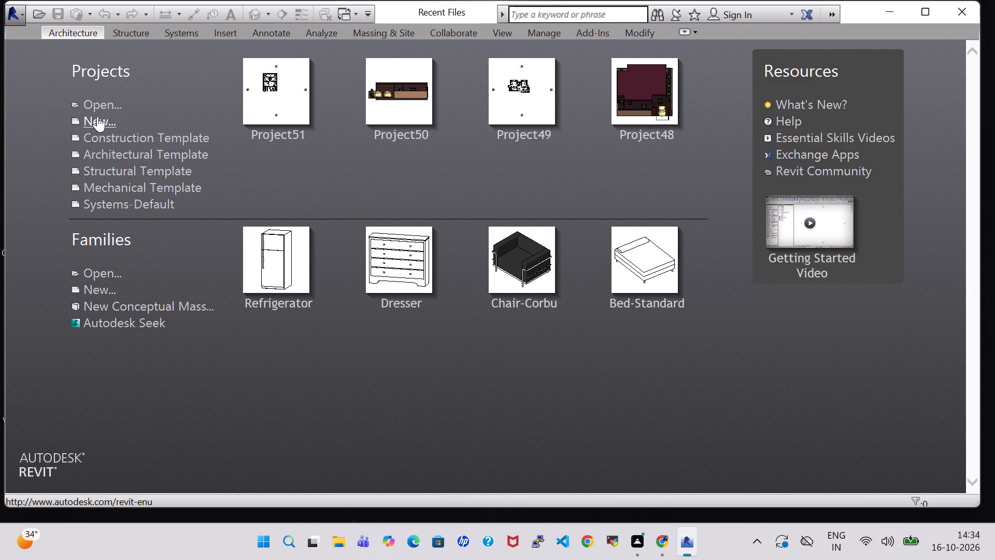
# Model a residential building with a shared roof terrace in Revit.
# Start creating a new project from the Projects section of the start page.
pyautogui.click(97, 123)
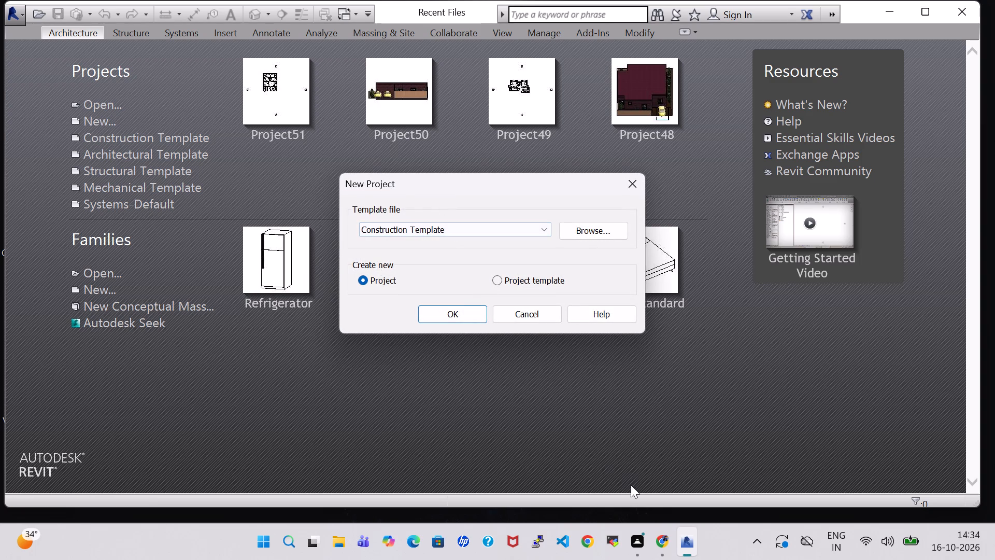
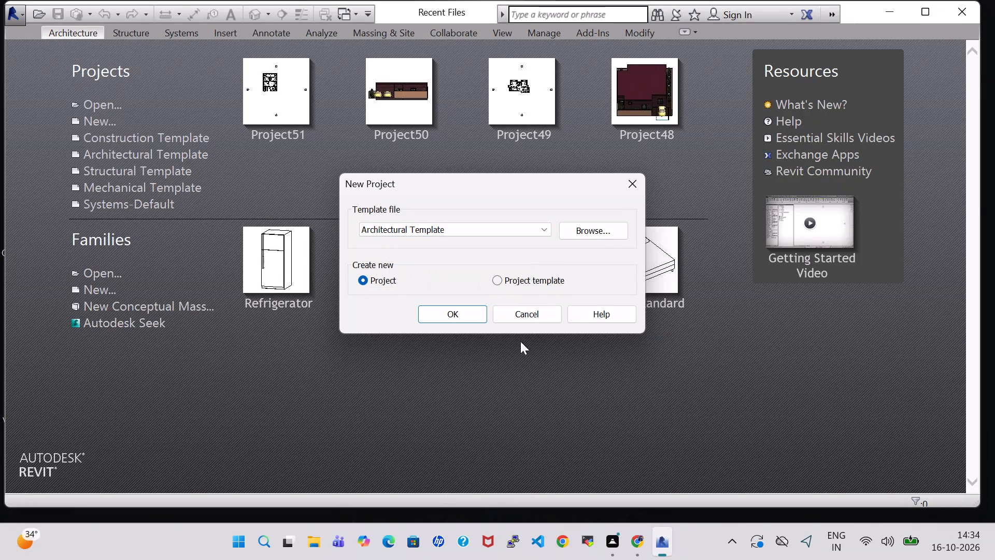
# Create the new project from the Architectural Template.
pyautogui.click(457, 312)
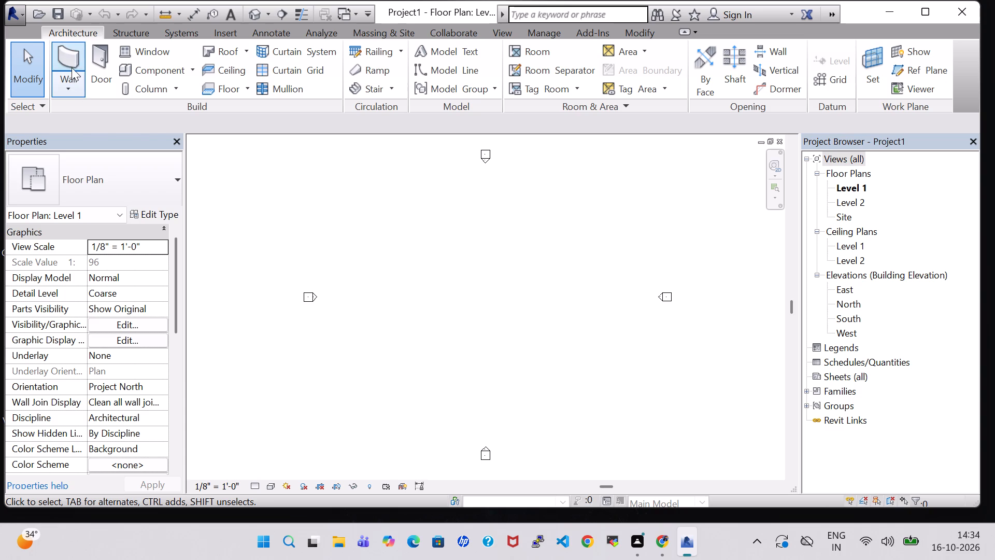
# Draw a horizontal Generic - 8" wall 32'-0" long on Level 1, with an unconnected height of 10'-0".
pyautogui.click(72, 58)
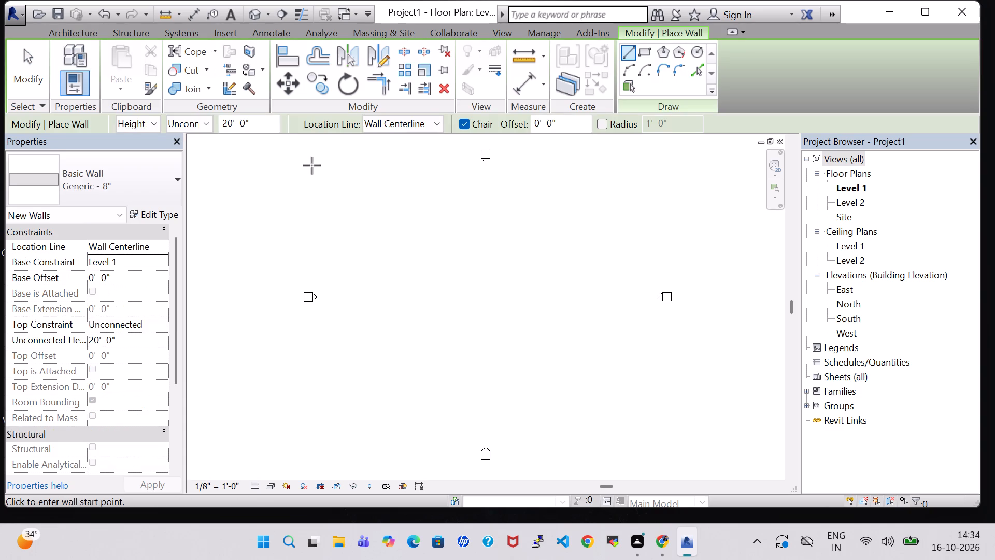
pyautogui.click(228, 127)
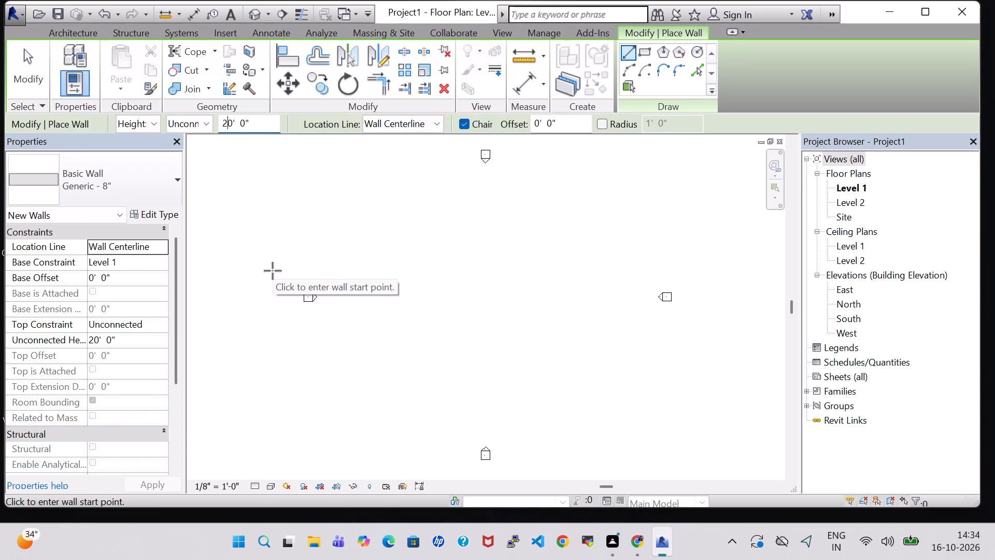
pyautogui.press('BackSpace')
pyautogui.press('1')
pyautogui.press('Return')
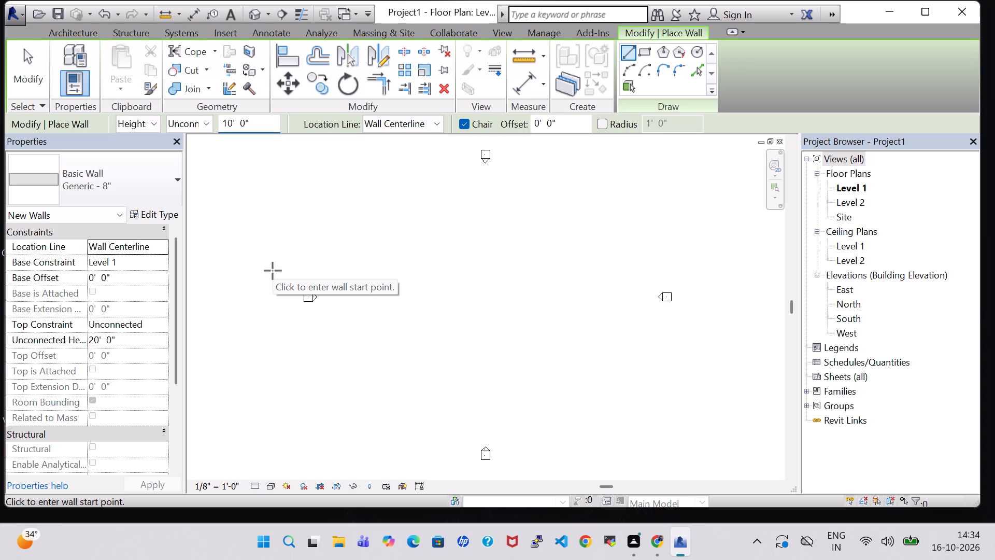
pyautogui.click(74, 29)
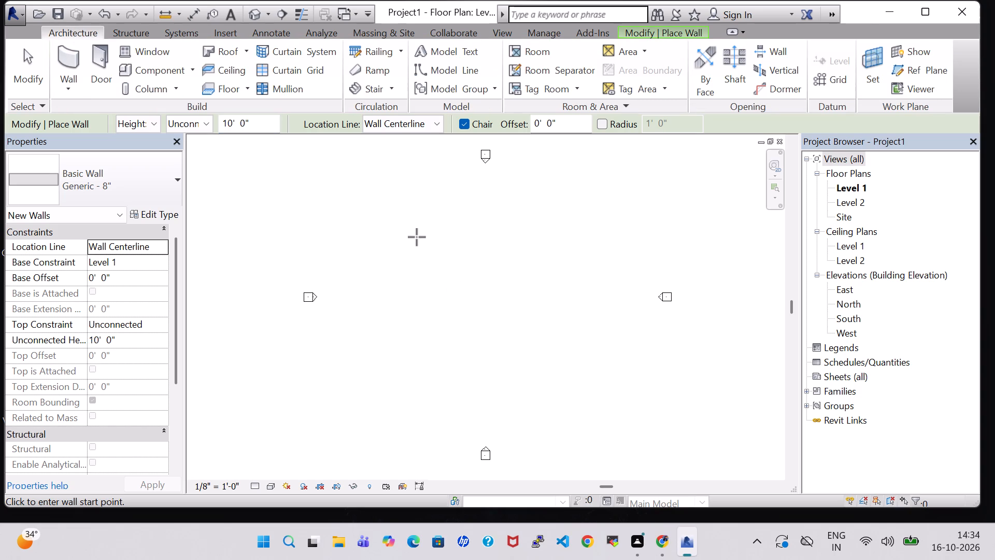
pyautogui.click(393, 207)
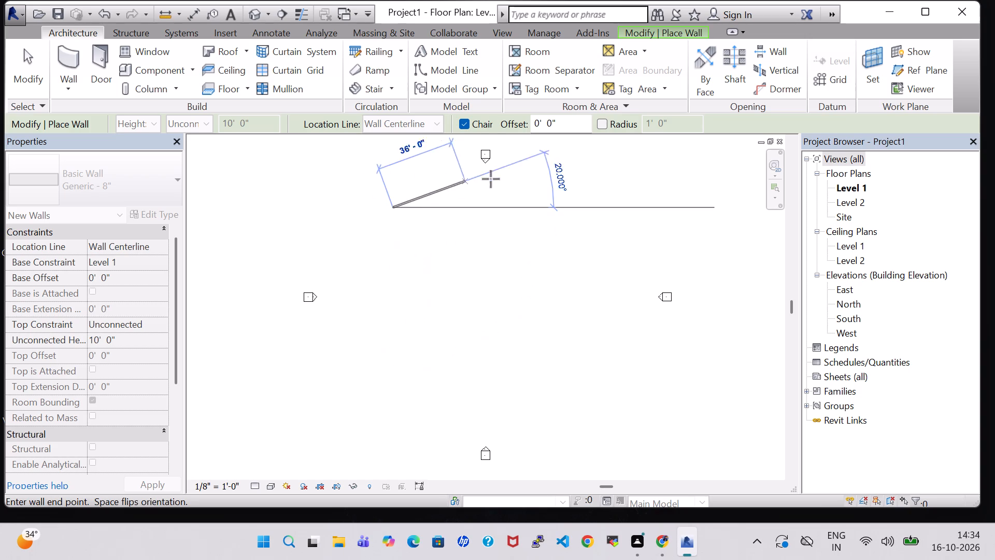
pyautogui.scroll(7, 513, 208)
pyautogui.moveTo(466, 219); pyautogui.dragTo(891, 228, button='middle')
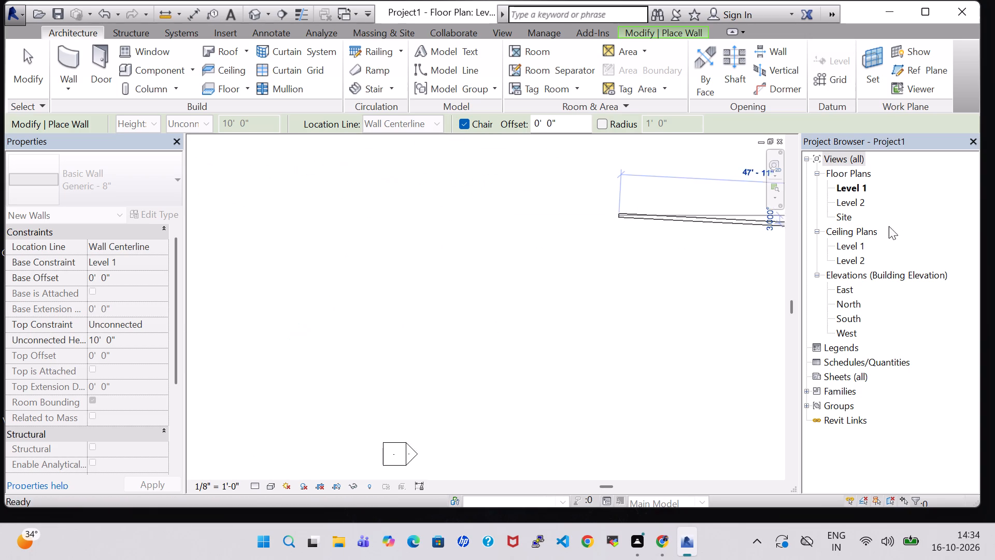
pyautogui.moveTo(683, 214); pyautogui.dragTo(440, 258, button='middle')
pyautogui.scroll(2, 477, 239)
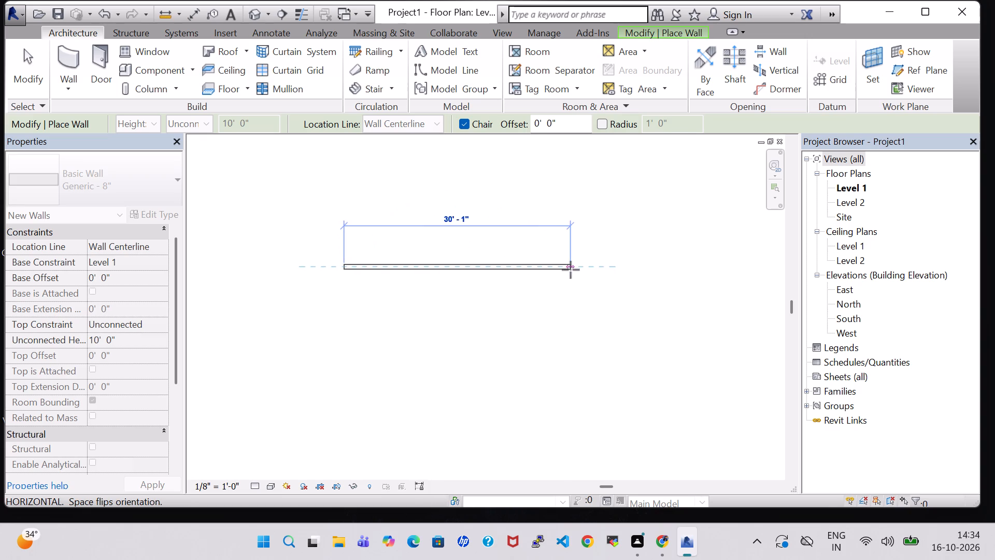
pyautogui.scroll(2, 541, 269)
pyautogui.middleClick(541, 269)
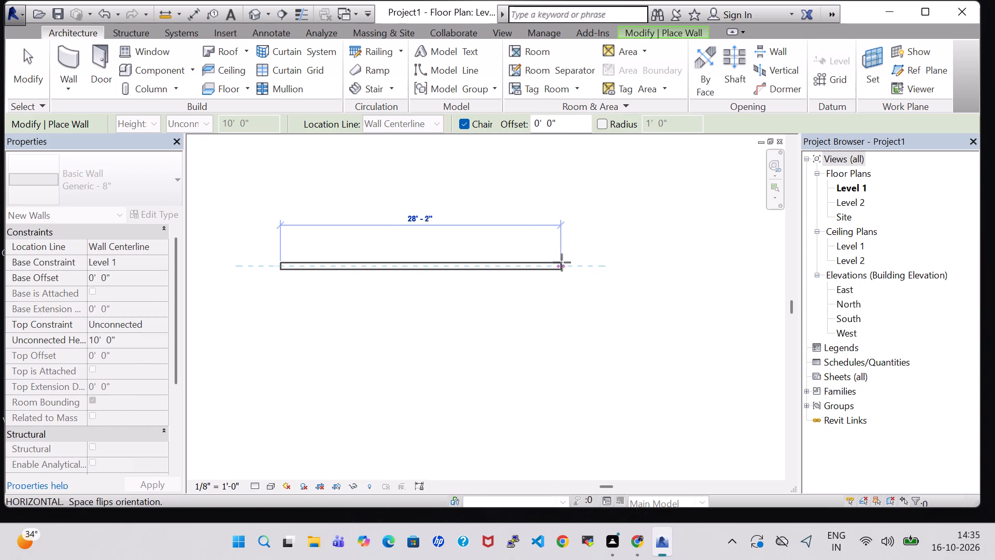
pyautogui.click(599, 264)
# Draw the remaining three exterior walls to close a rectangle about 32' wide and 50' deep.
pyautogui.moveTo(595, 341); pyautogui.dragTo(595, 321, button='middle')
pyautogui.scroll(-1, 595, 341)
pyautogui.moveTo(592, 450); pyautogui.dragTo(614, 287, button='middle')
pyautogui.scroll(-1, 614, 287)
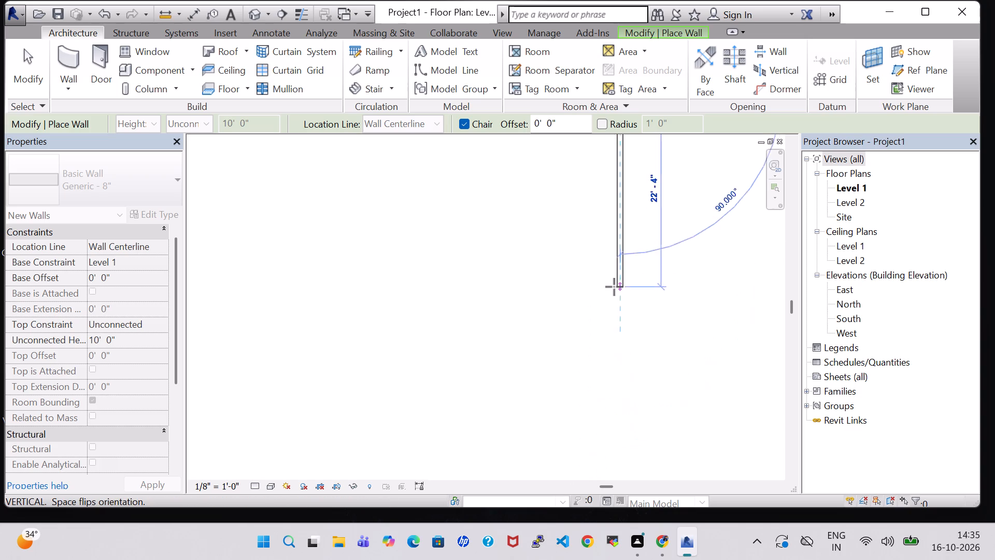
pyautogui.scroll(-1, 614, 385)
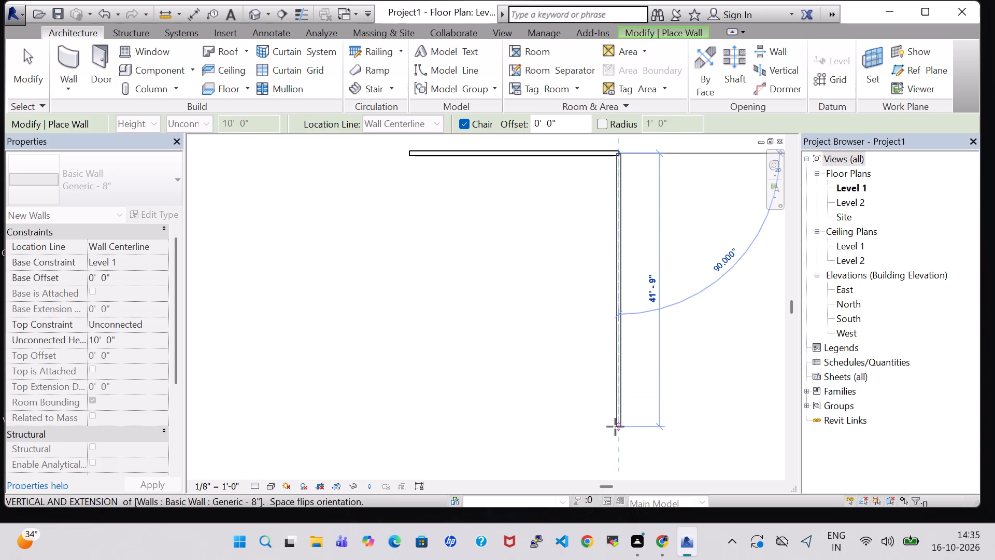
pyautogui.moveTo(615, 427); pyautogui.dragTo(615, 394, button='middle')
pyautogui.scroll(-1, 615, 427)
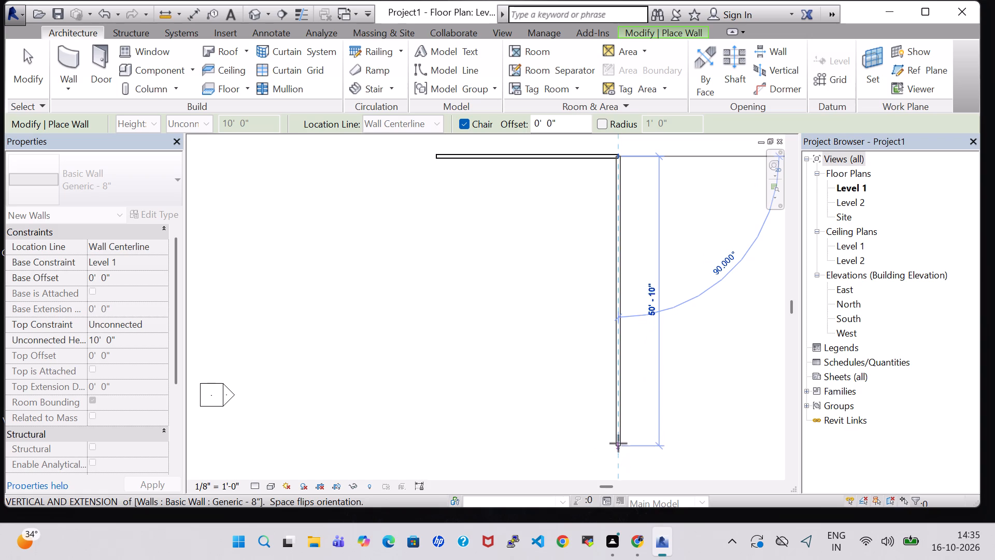
pyautogui.click(620, 441)
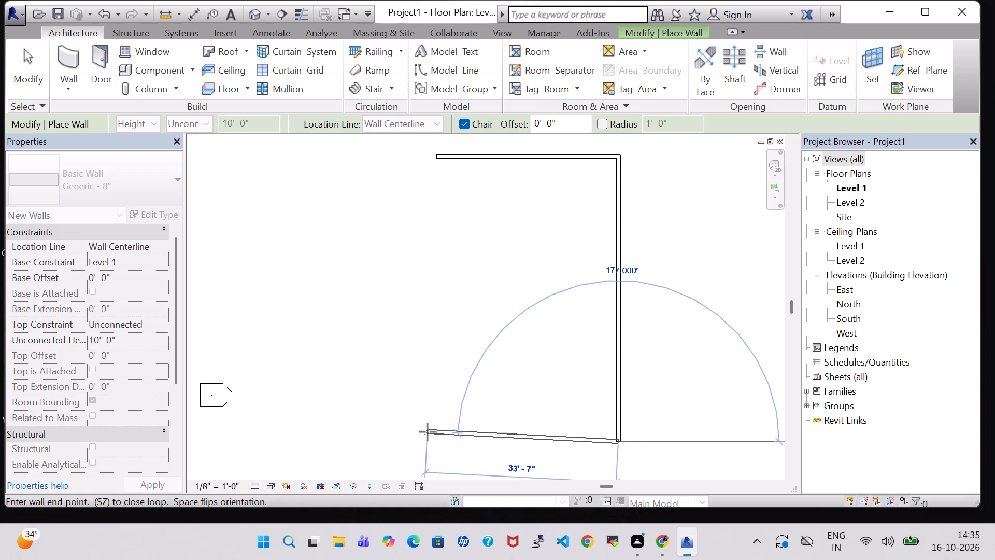
pyautogui.click(439, 437)
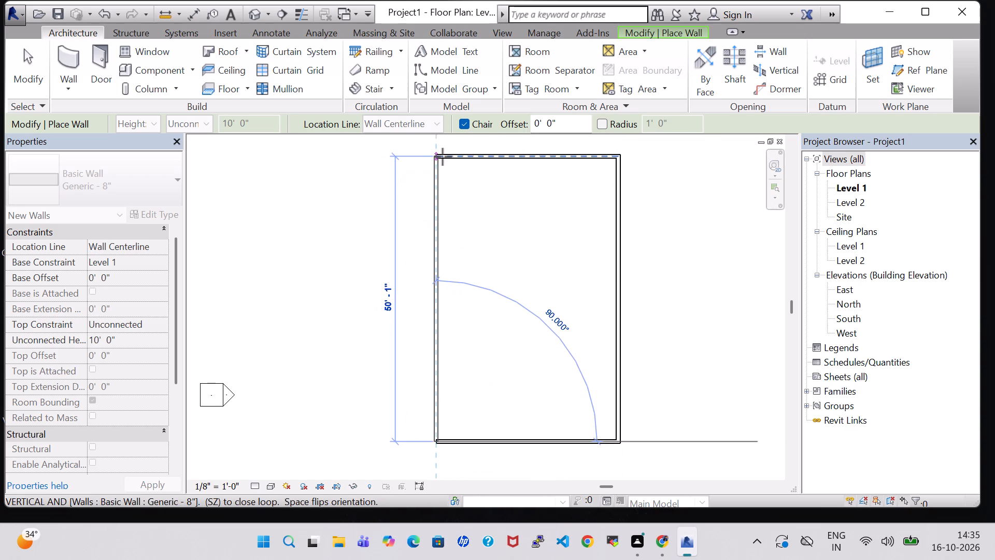
pyautogui.click(442, 157)
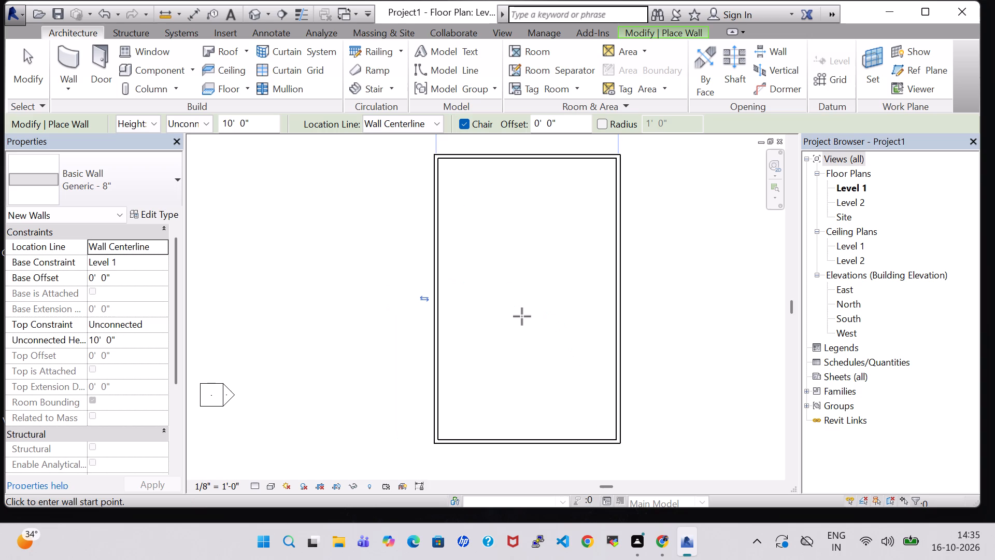
pyautogui.press('Escape')
pyautogui.press('Escape')
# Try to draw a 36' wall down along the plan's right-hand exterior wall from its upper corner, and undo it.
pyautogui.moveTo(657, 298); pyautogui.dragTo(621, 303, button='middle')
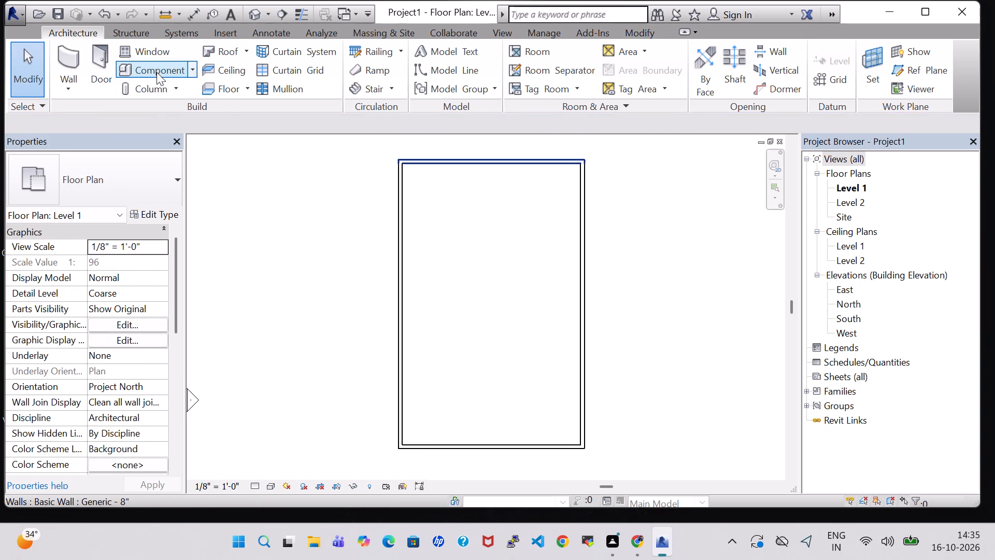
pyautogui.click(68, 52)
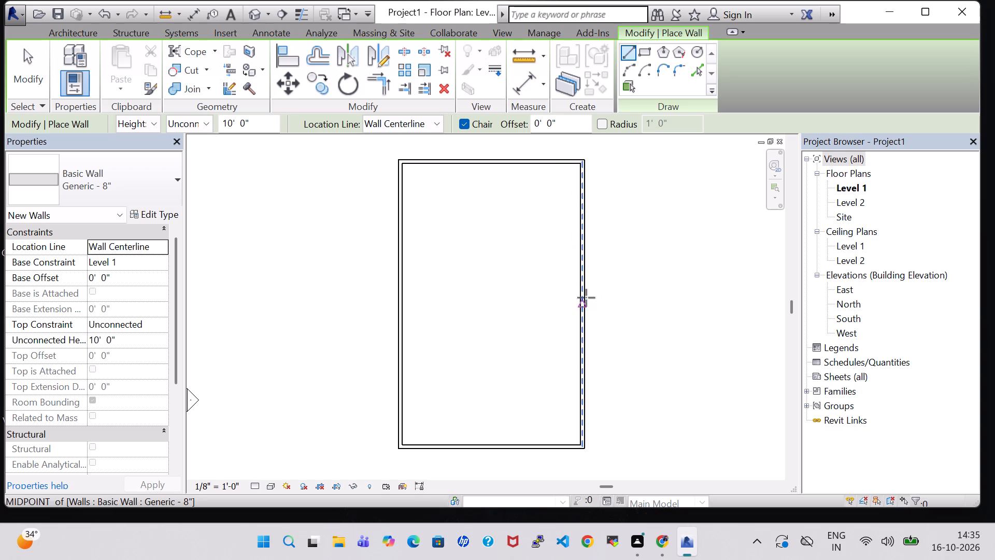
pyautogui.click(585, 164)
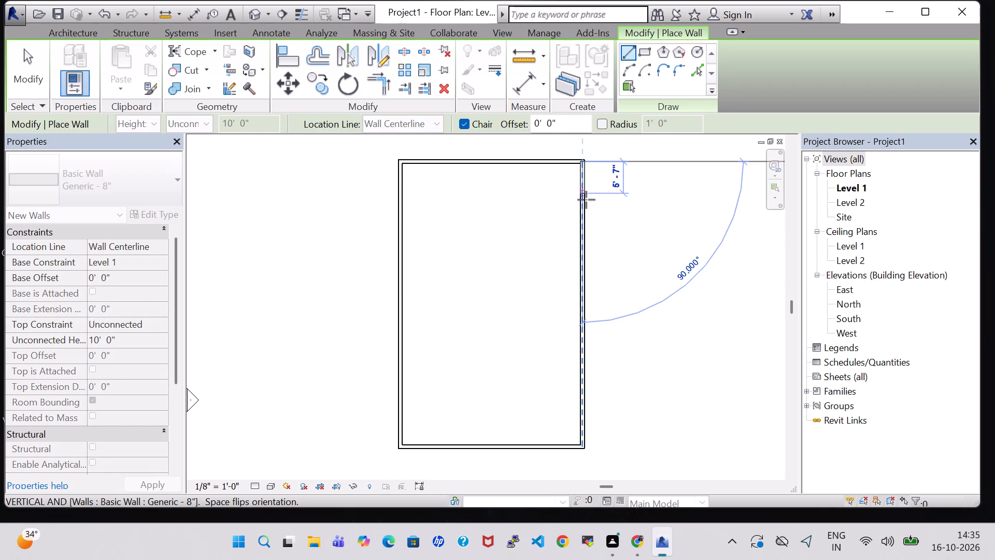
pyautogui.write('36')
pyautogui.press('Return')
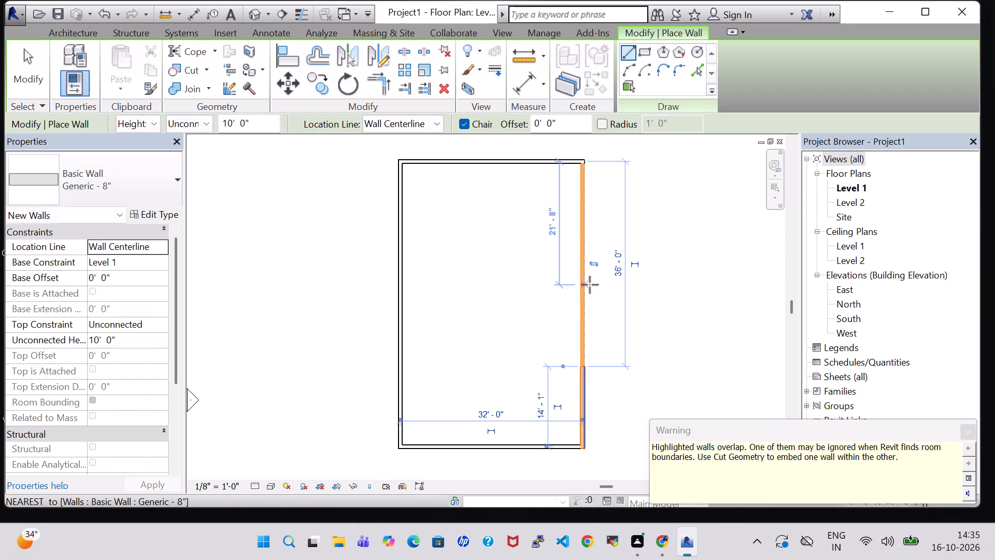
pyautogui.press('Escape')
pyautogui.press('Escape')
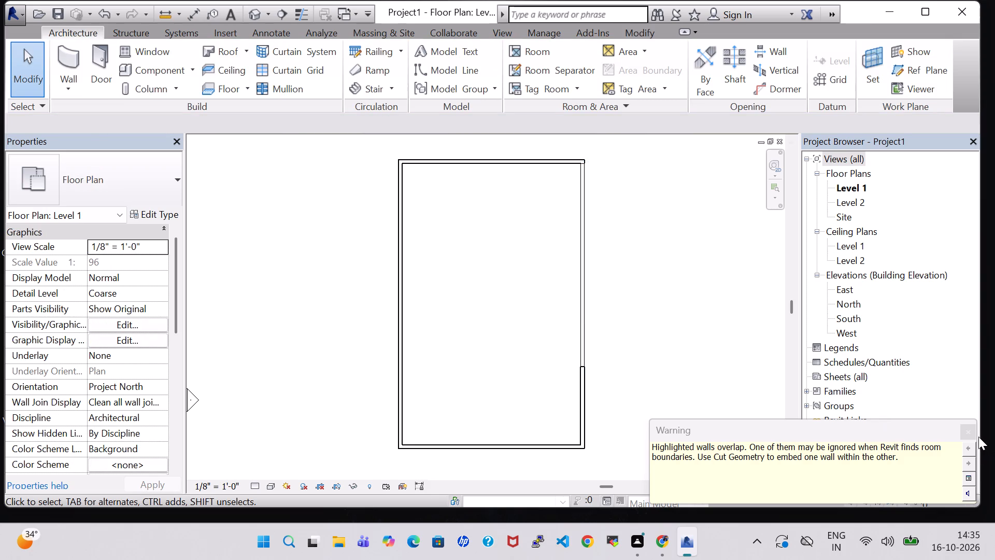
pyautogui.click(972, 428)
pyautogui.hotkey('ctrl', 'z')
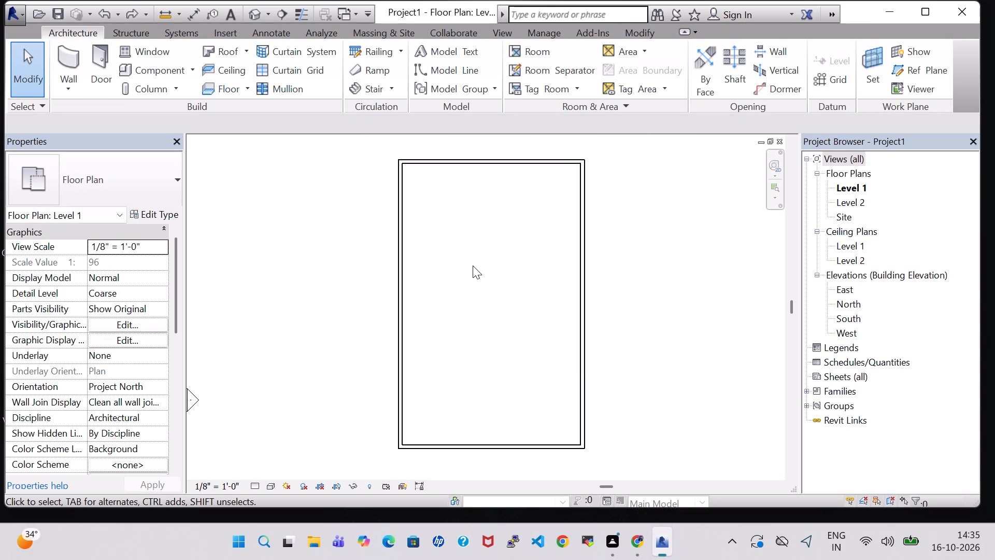
# Draw a vertical interior wall from the upper to the lower exterior wall, about 3'-9" inside the right-hand exterior wall.
pyautogui.click(65, 46)
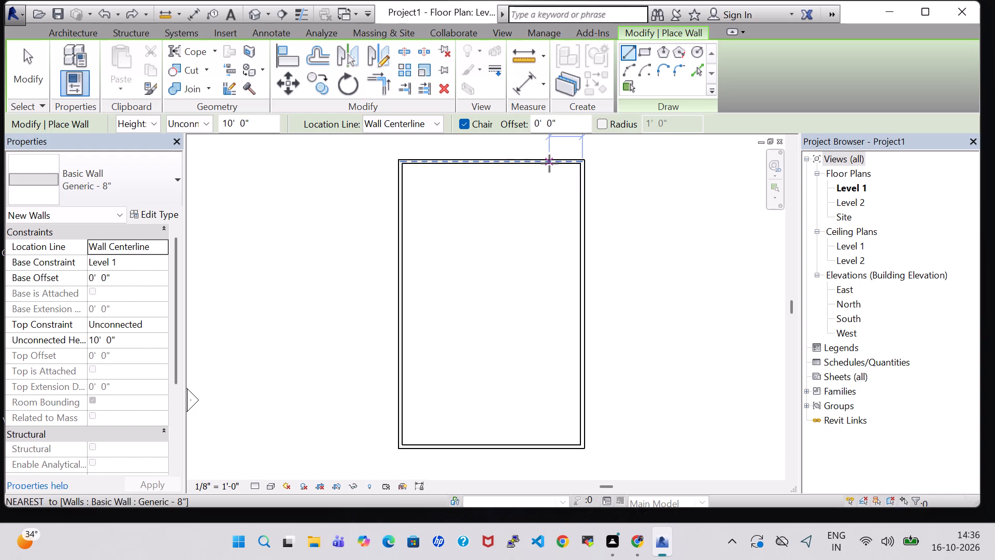
pyautogui.scroll(1, 549, 163)
pyautogui.moveTo(549, 163); pyautogui.dragTo(532, 233, button='middle')
pyautogui.scroll(-1, 532, 233)
pyautogui.middleClick(532, 233)
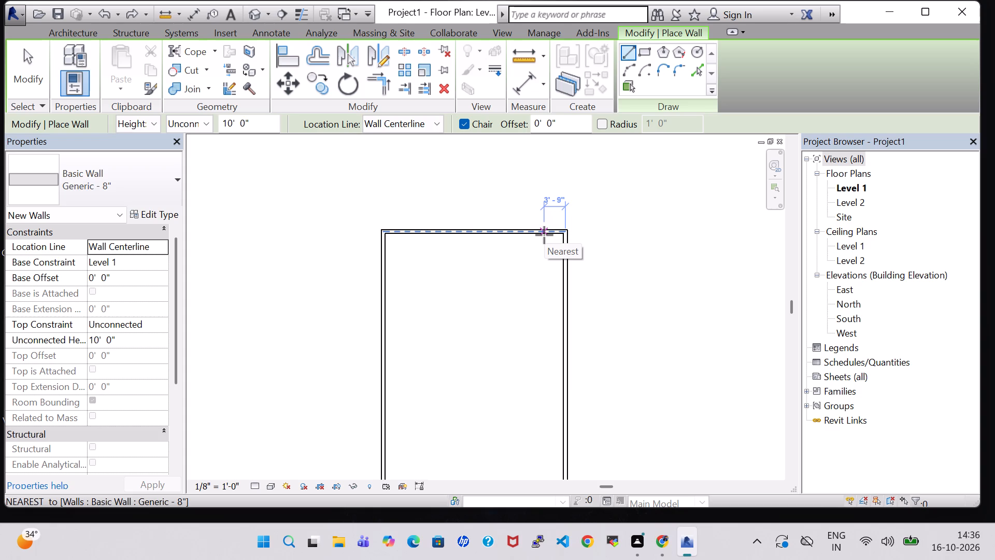
pyautogui.click(544, 235)
pyautogui.moveTo(541, 374); pyautogui.dragTo(542, 273, button='middle')
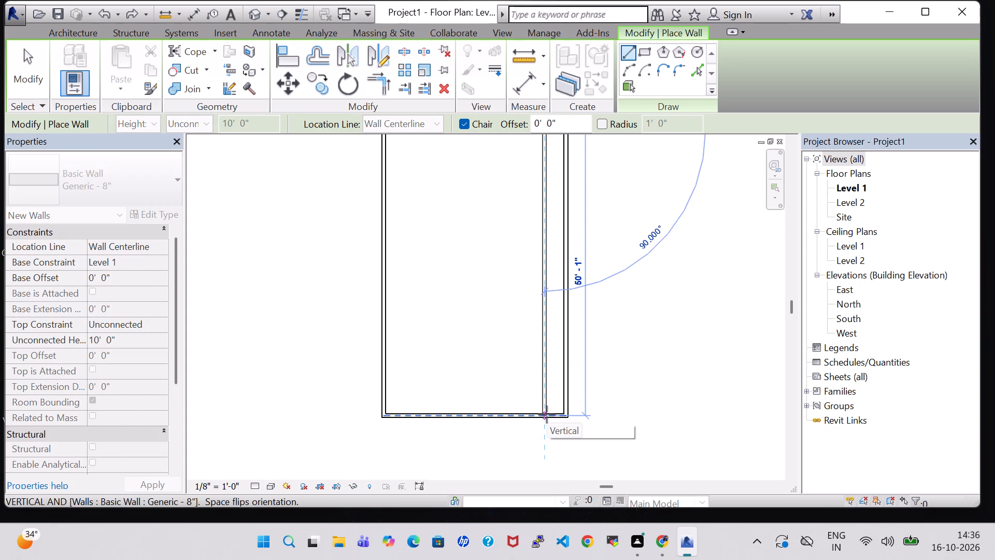
pyautogui.click(547, 414)
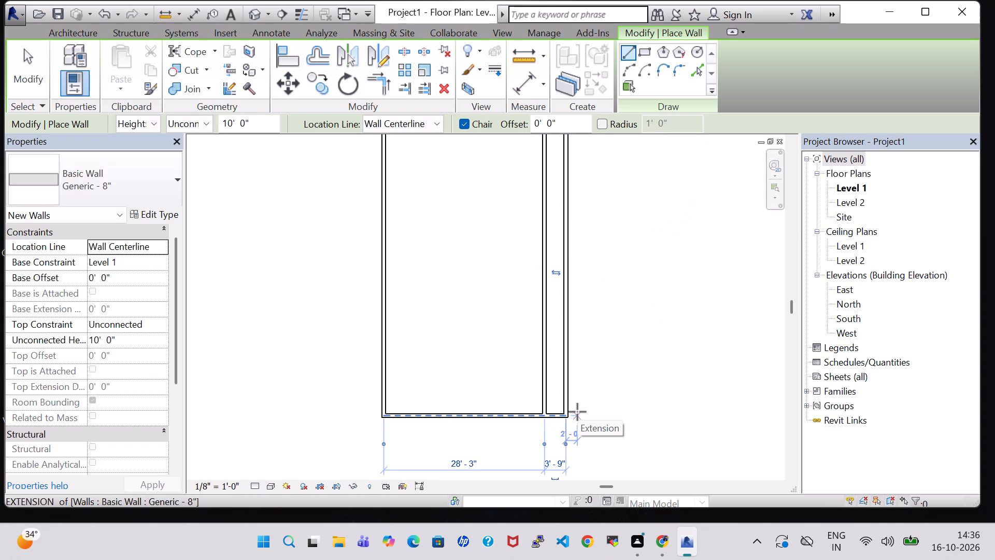
# Draw two horizontal partitions from the interior wall to the left-hand exterior wall, about 18'-11" below the upper wall and 10'-0" apart.
pyautogui.scroll(-1, 497, 368)
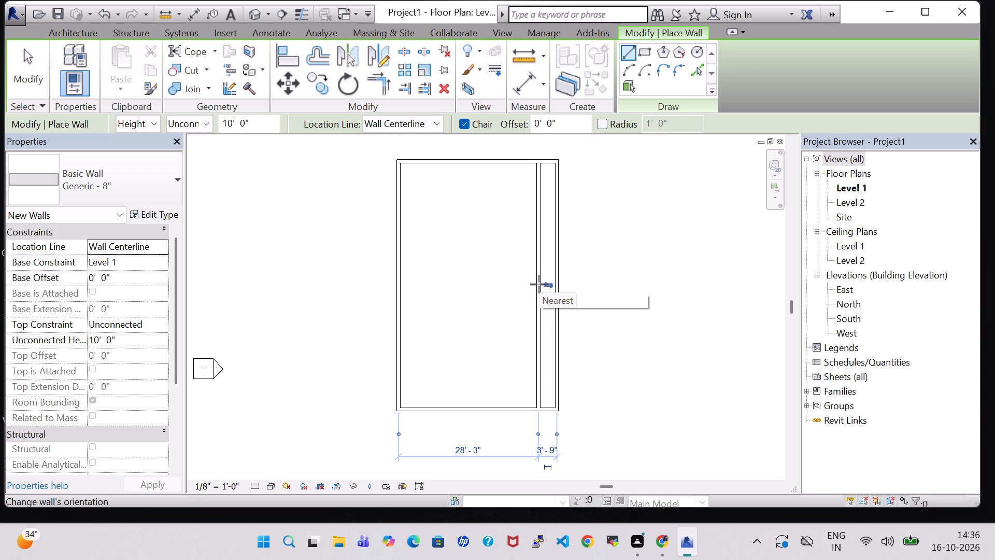
pyautogui.click(536, 255)
pyautogui.click(404, 254)
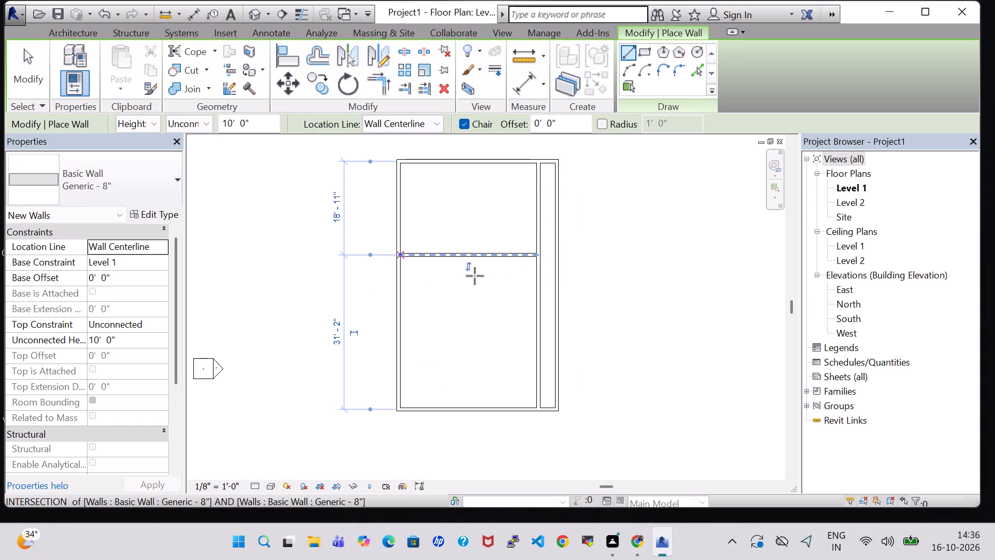
pyautogui.click(541, 304)
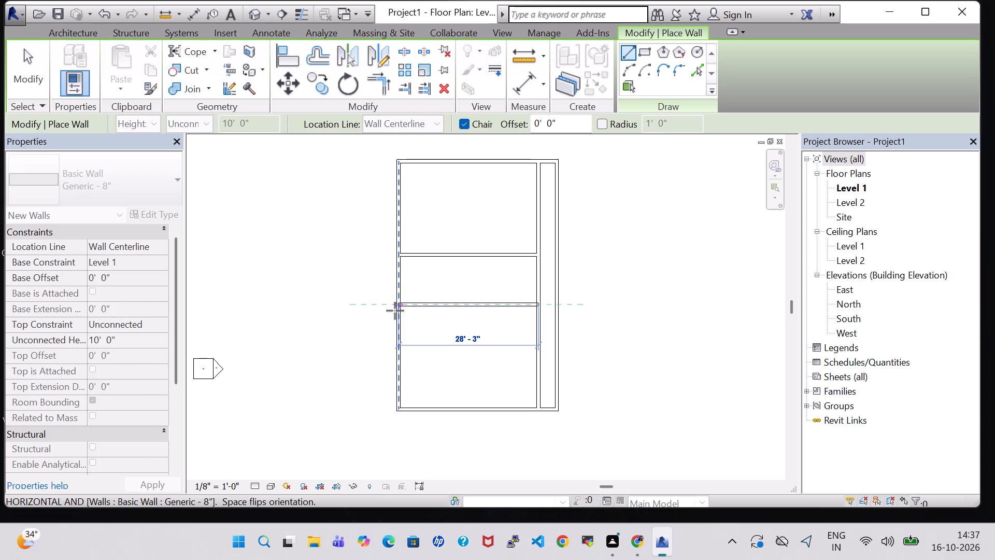
pyautogui.click(395, 311)
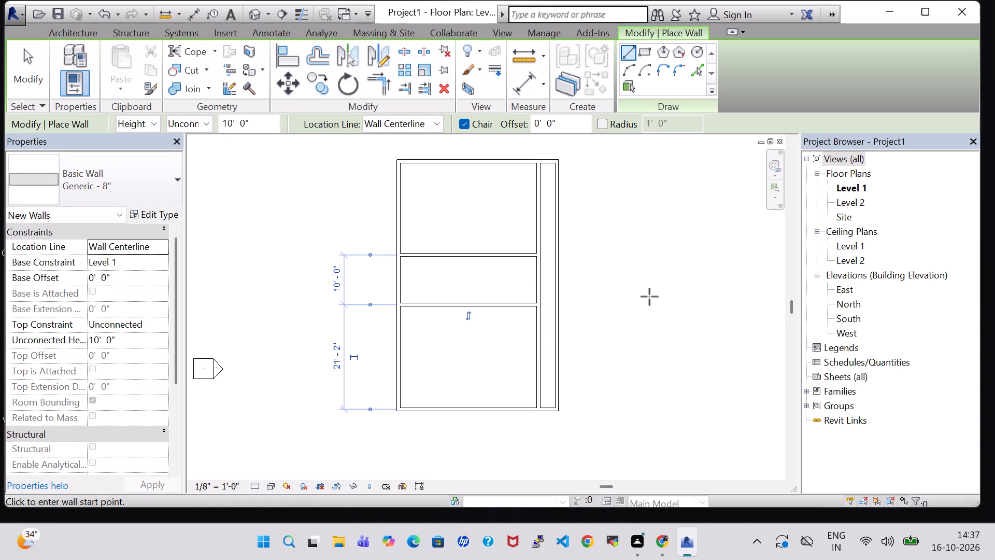
pyautogui.press('Escape')
pyautogui.press('Escape')
# Nudge the upper horizontal partition down to 20'-3" from the upper exterior wall.
pyautogui.click(514, 258)
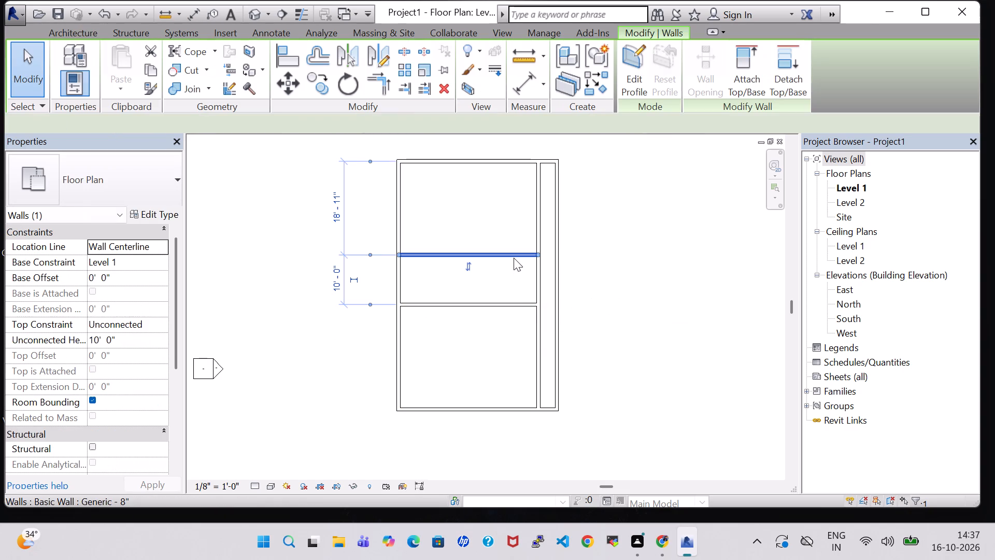
pyautogui.press('Down')
pyautogui.press('Down')
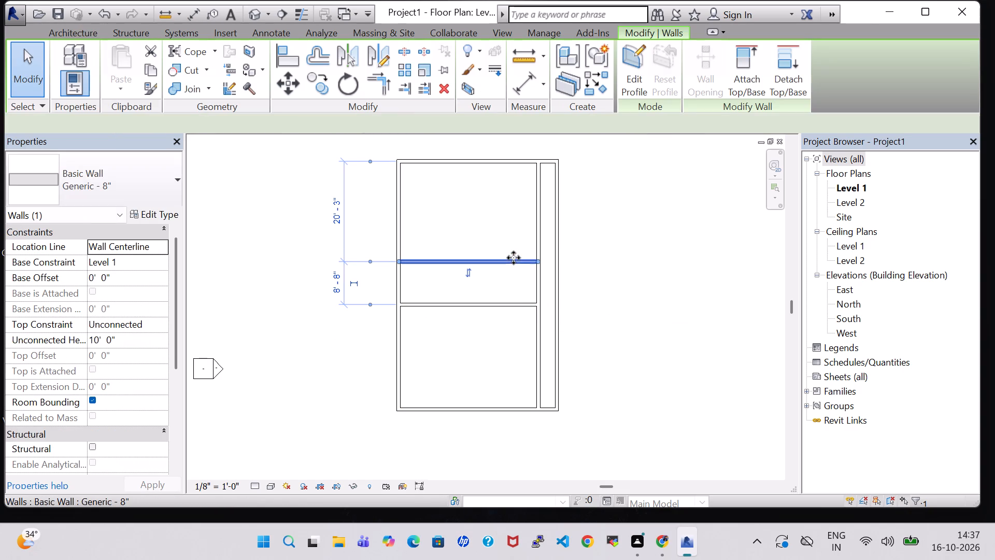
pyautogui.click(630, 330)
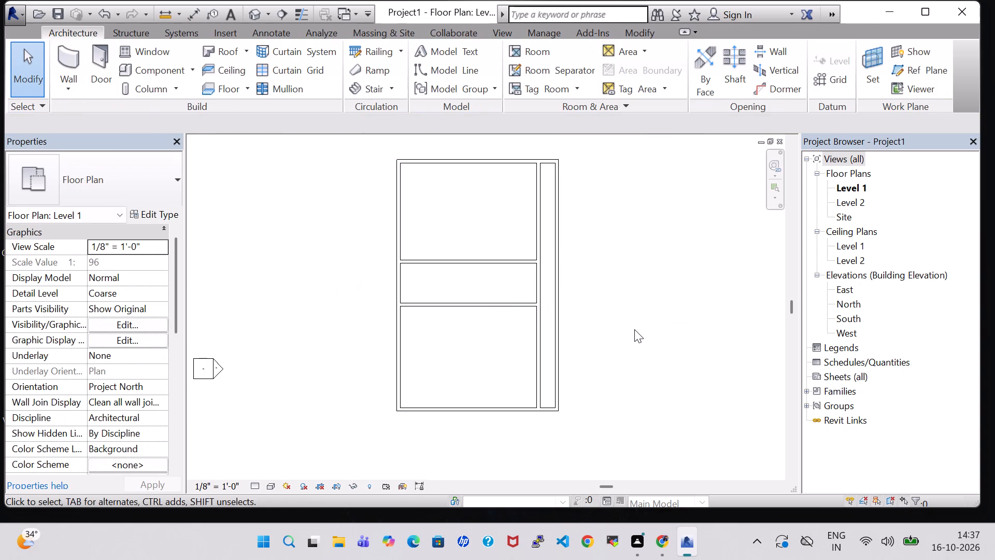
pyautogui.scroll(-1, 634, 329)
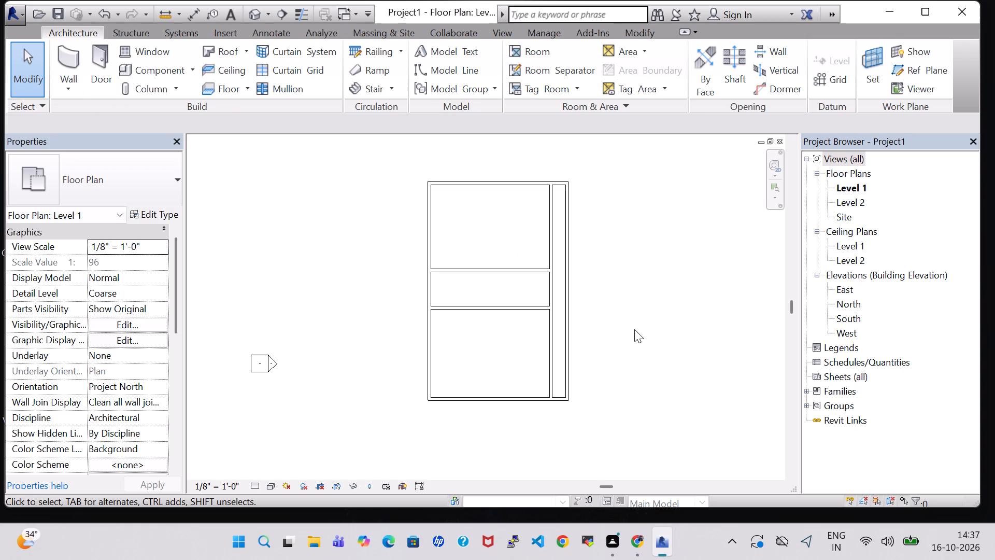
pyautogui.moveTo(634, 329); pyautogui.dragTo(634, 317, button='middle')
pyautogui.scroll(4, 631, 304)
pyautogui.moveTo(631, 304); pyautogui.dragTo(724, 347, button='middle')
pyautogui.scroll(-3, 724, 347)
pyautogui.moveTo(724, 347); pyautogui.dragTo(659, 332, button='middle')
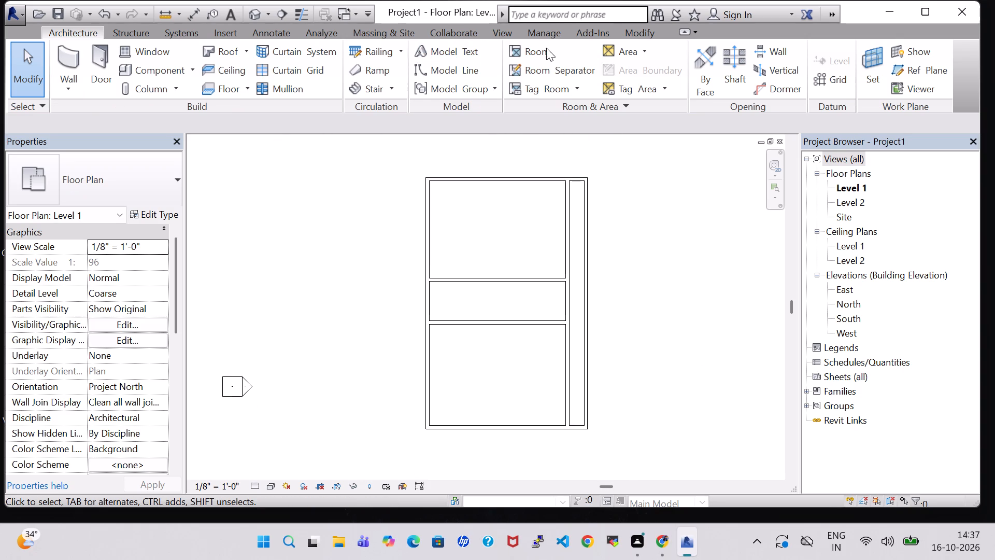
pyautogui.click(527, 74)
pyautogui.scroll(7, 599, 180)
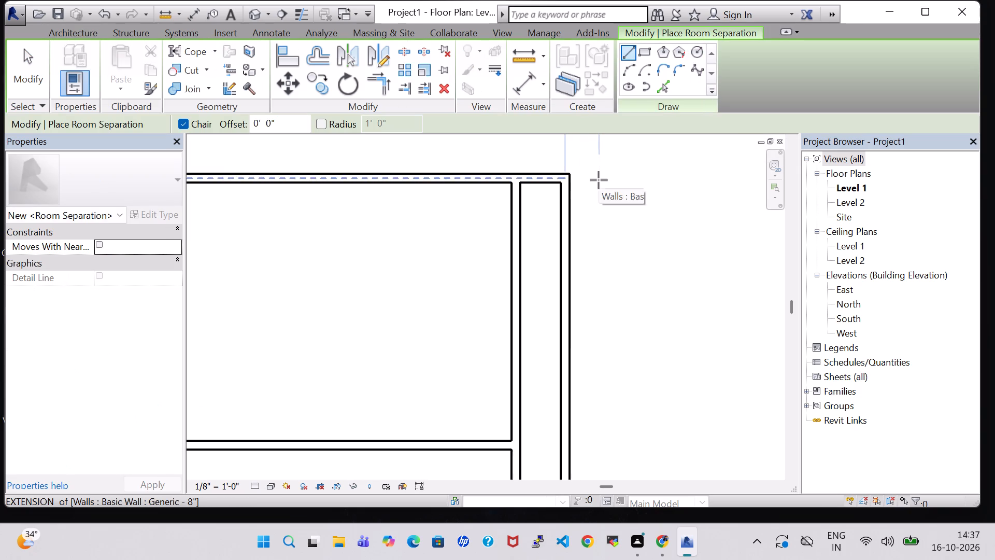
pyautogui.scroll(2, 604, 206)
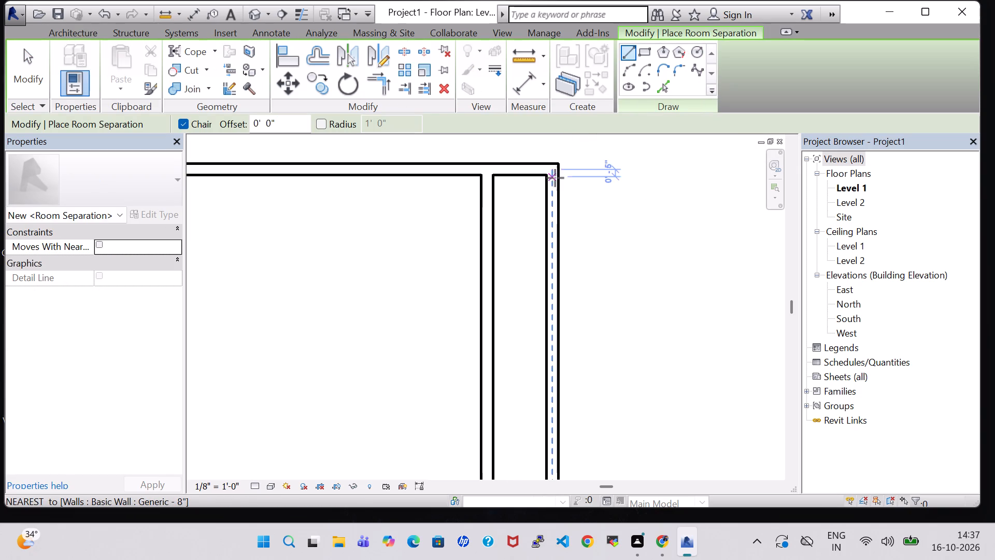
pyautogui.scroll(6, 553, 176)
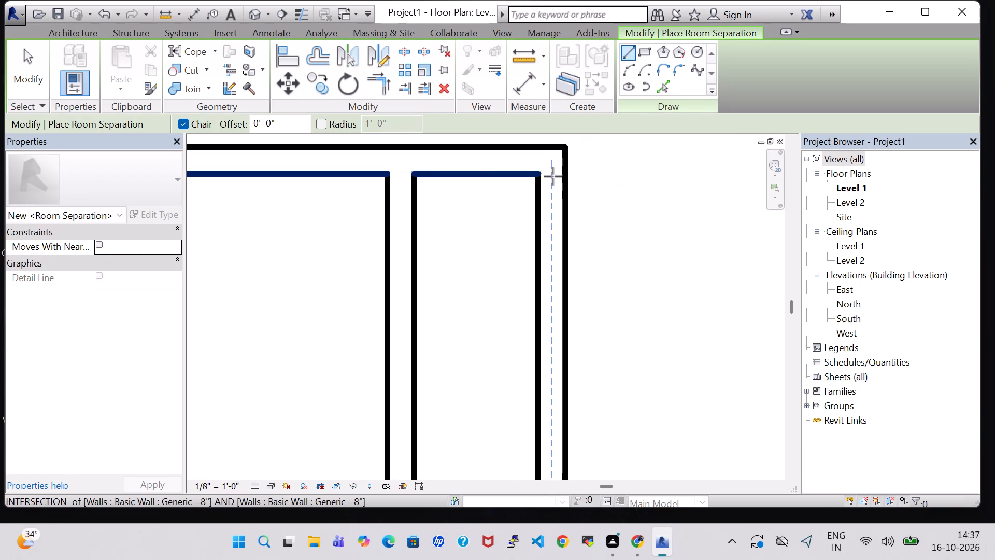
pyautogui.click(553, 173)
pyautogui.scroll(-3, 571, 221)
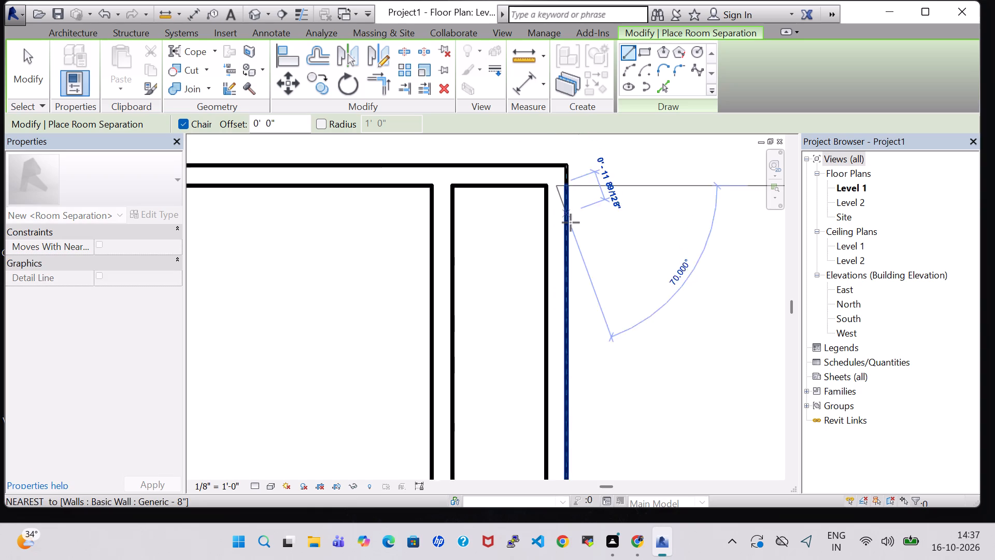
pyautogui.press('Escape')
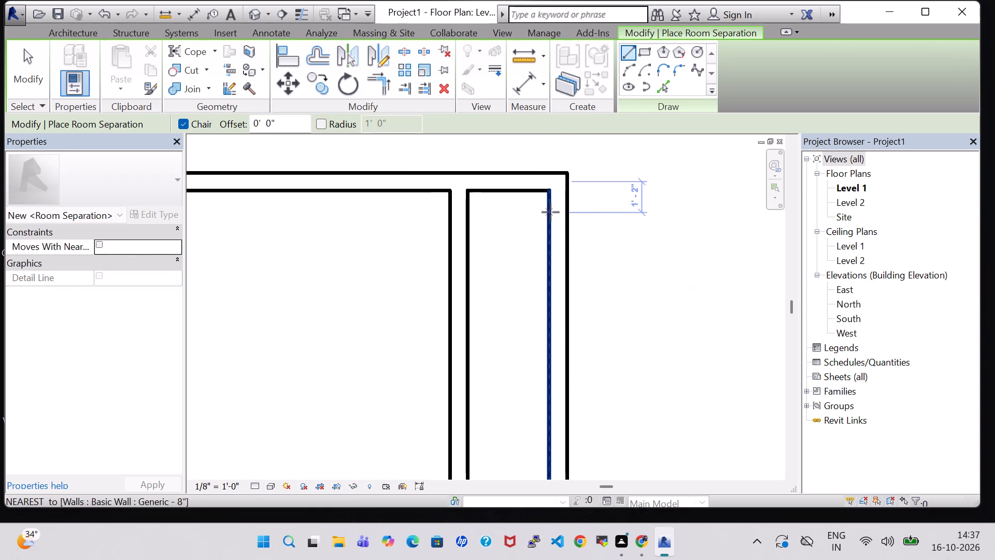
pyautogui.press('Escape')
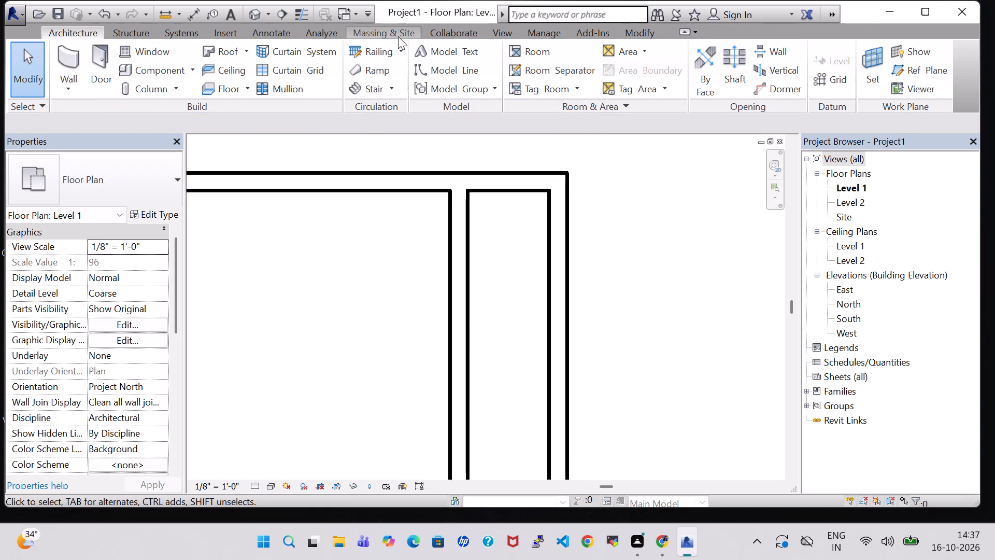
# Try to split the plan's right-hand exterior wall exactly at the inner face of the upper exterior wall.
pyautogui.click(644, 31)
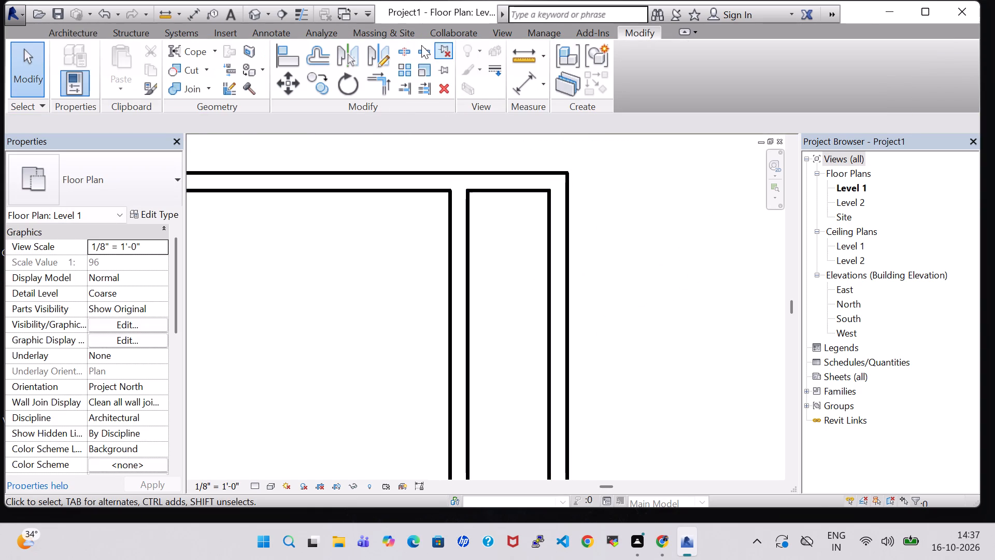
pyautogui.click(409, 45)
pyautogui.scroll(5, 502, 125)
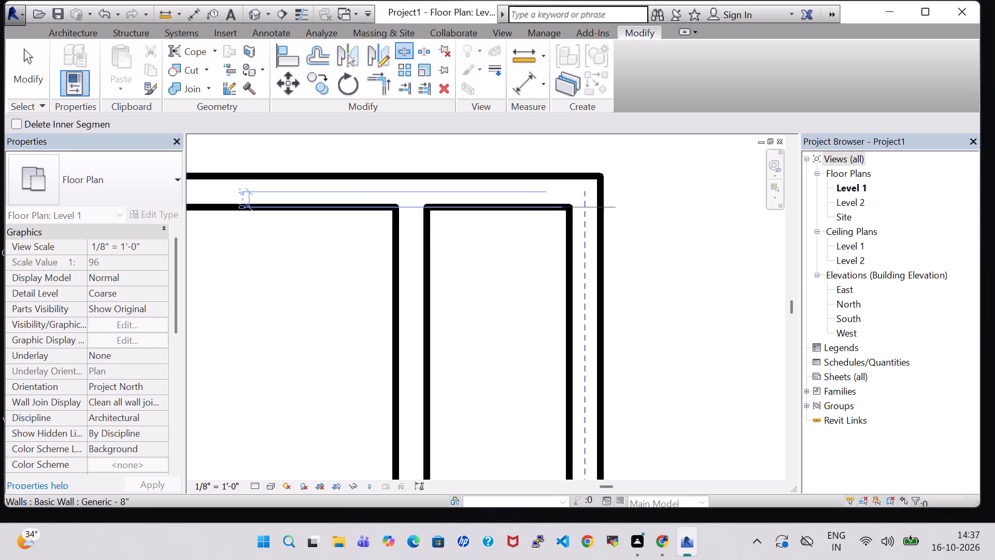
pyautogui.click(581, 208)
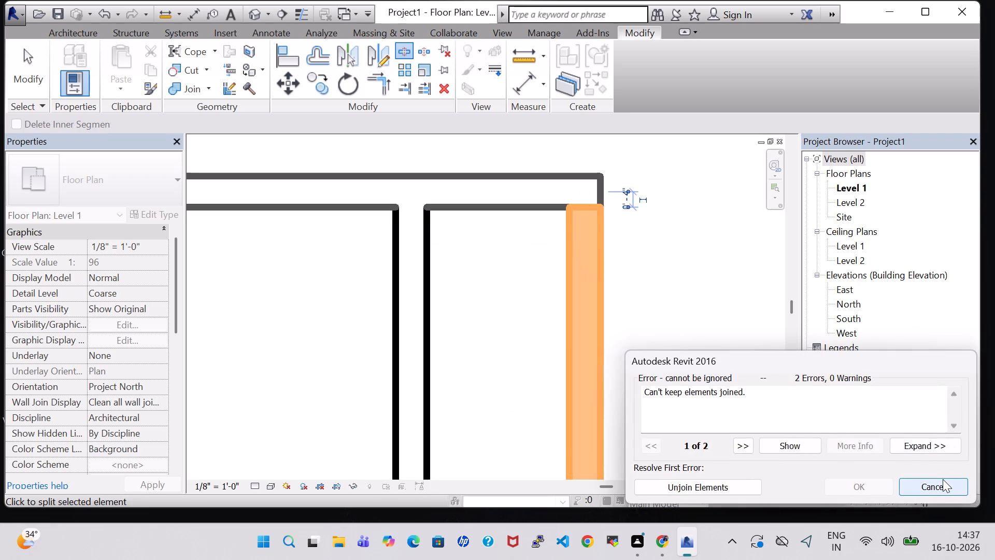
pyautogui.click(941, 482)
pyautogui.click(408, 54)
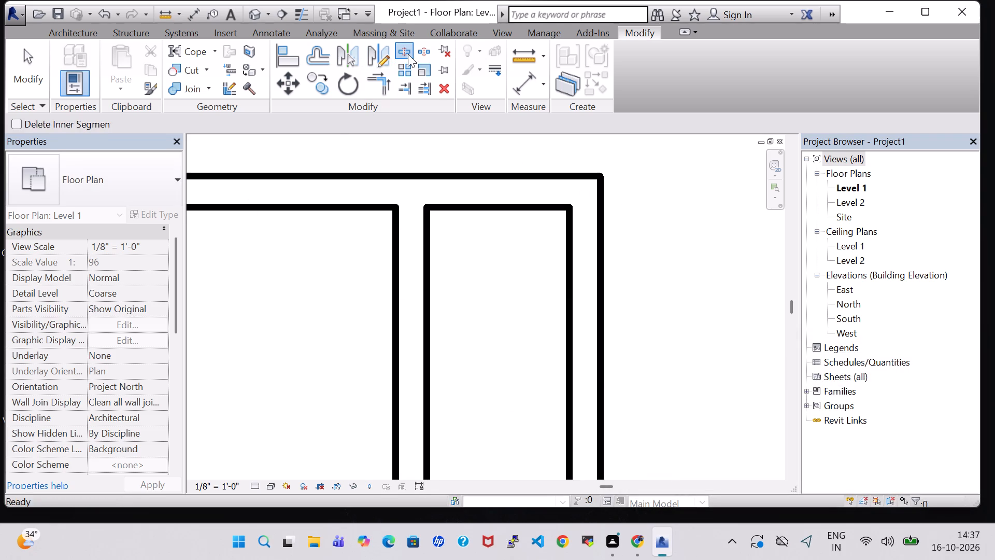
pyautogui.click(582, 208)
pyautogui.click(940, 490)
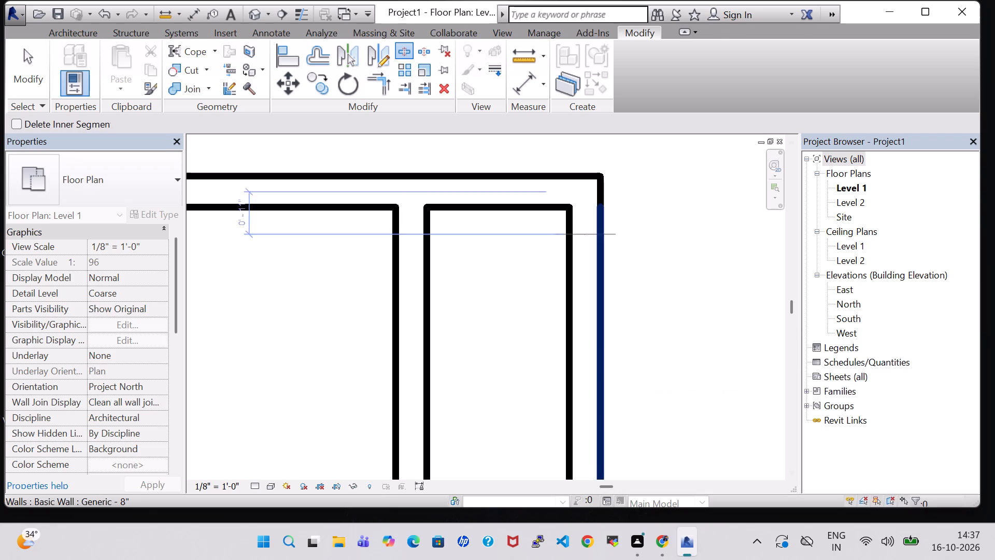
# Split the right-hand exterior wall near both ends, about 0'-6" below the upper wall's centerline and 0'-5" above the lower wall's centerline.
pyautogui.click(584, 216)
pyautogui.scroll(-1, 600, 239)
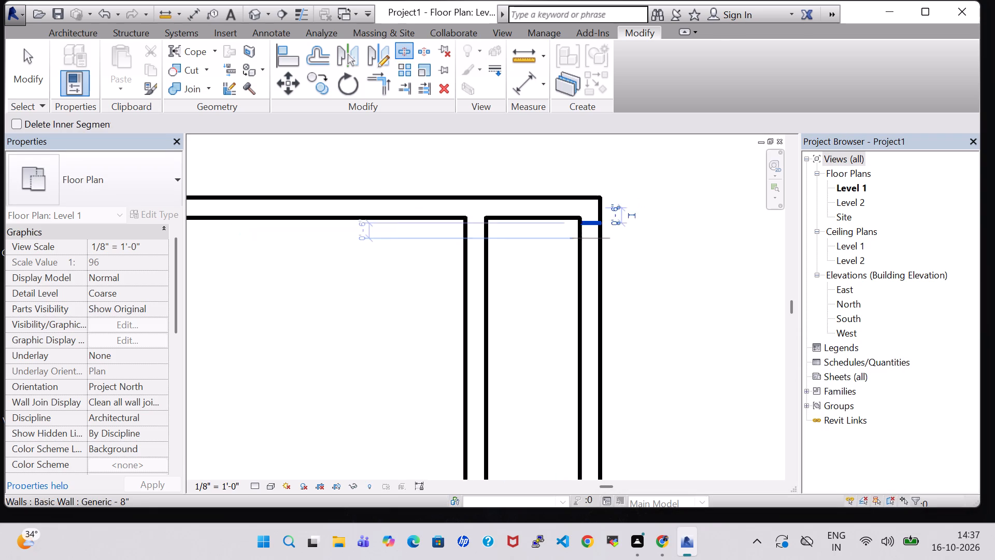
pyautogui.scroll(-5, 600, 239)
pyautogui.middleClick(617, 275)
pyautogui.scroll(-6, 617, 275)
pyautogui.moveTo(633, 282); pyautogui.dragTo(575, 187, button='middle')
pyautogui.scroll(-1, 575, 206)
pyautogui.moveTo(615, 326); pyautogui.dragTo(599, 216, button='middle')
pyautogui.scroll(-1, 600, 229)
pyautogui.scroll(4, 602, 316)
pyautogui.moveTo(573, 353); pyautogui.dragTo(734, 214, button='middle')
pyautogui.scroll(5, 708, 257)
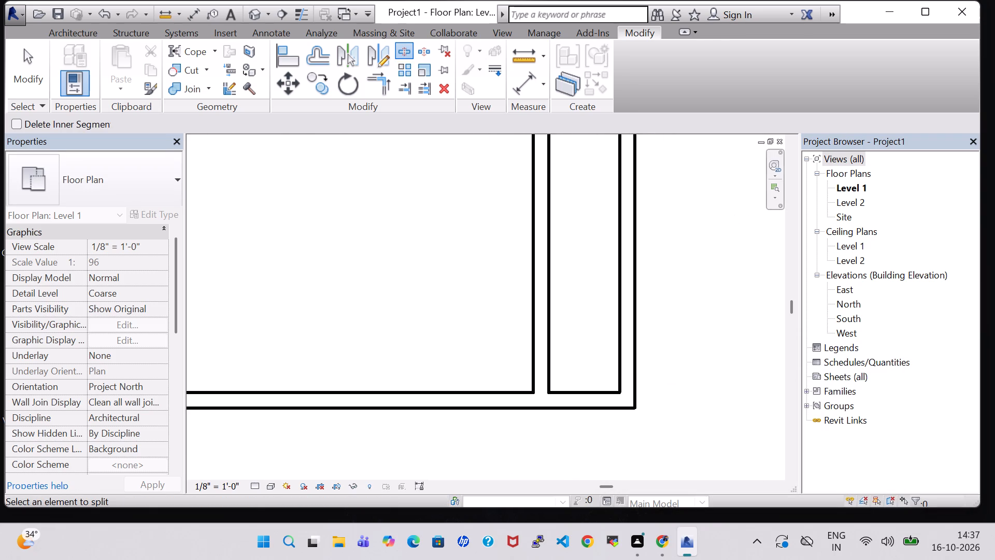
pyautogui.moveTo(704, 292); pyautogui.dragTo(687, 267, button='middle')
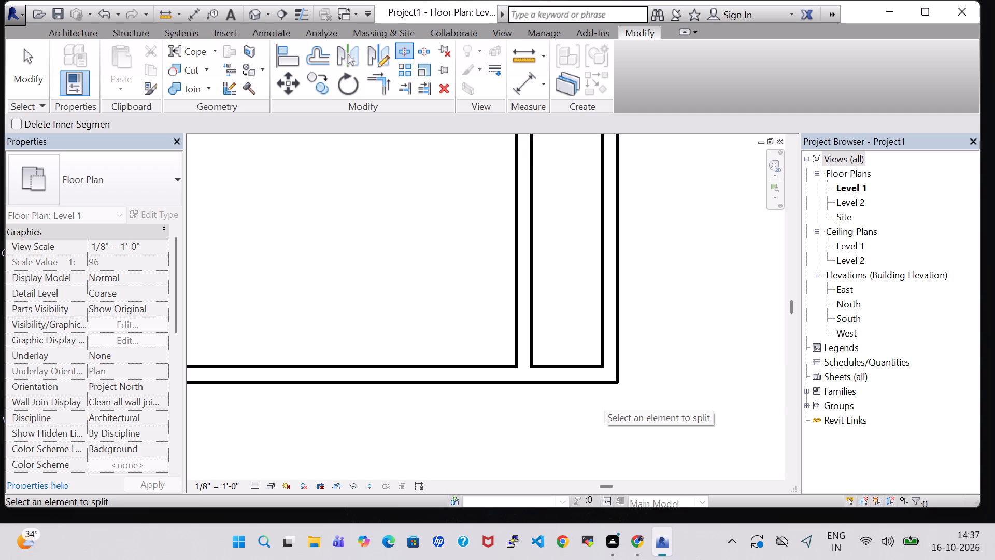
pyautogui.click(614, 365)
pyautogui.press('Escape')
pyautogui.press('Escape')
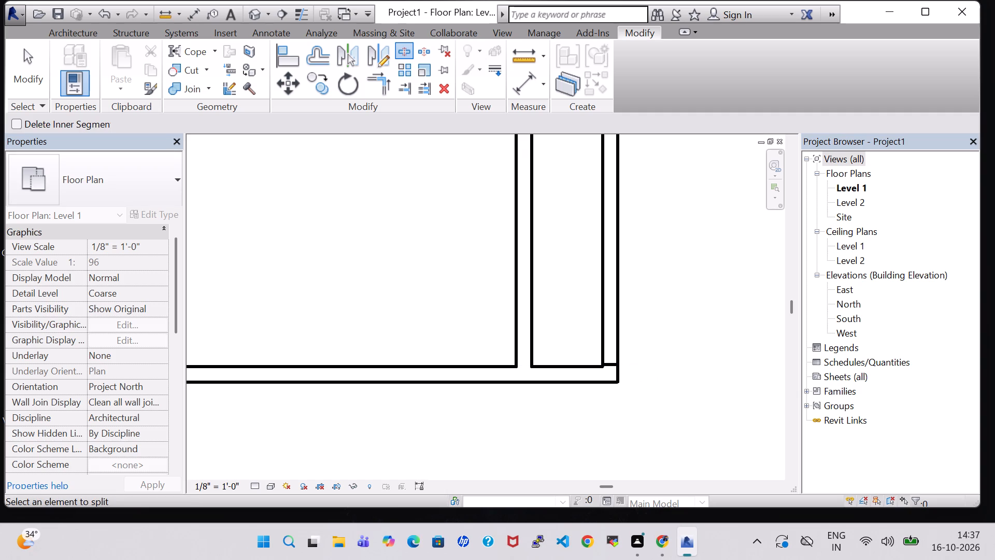
# Delete the long middle segment of the right-hand exterior wall between the two splits.
pyautogui.click(618, 338)
pyautogui.press('Delete')
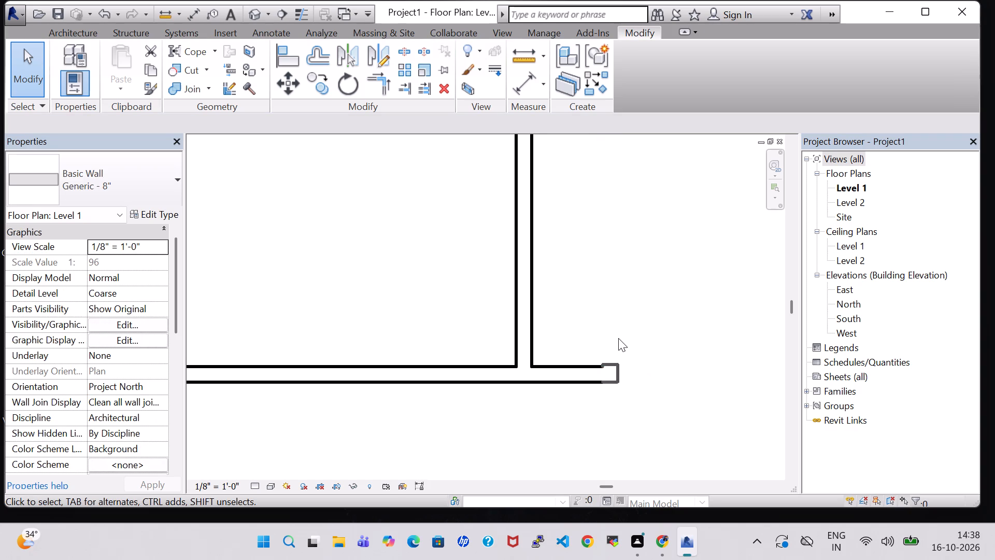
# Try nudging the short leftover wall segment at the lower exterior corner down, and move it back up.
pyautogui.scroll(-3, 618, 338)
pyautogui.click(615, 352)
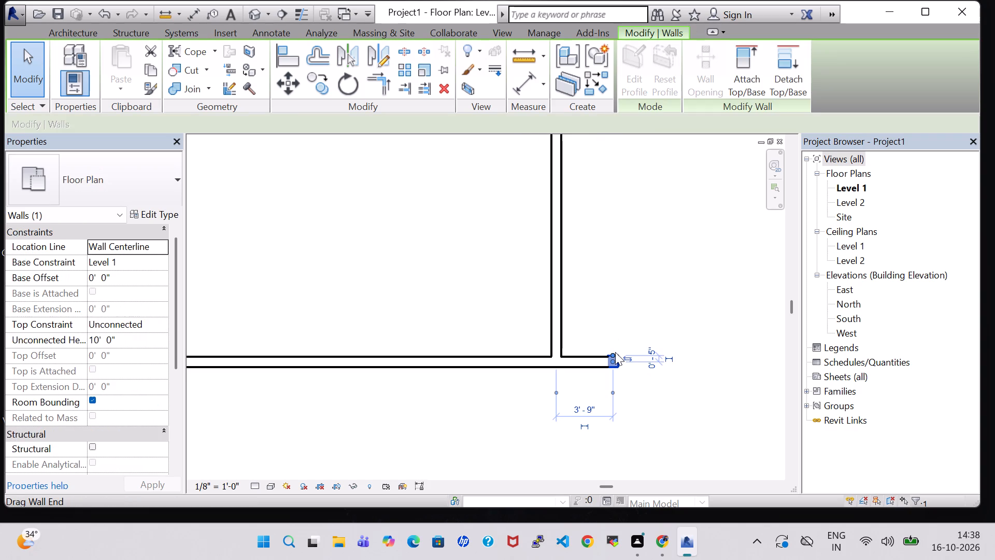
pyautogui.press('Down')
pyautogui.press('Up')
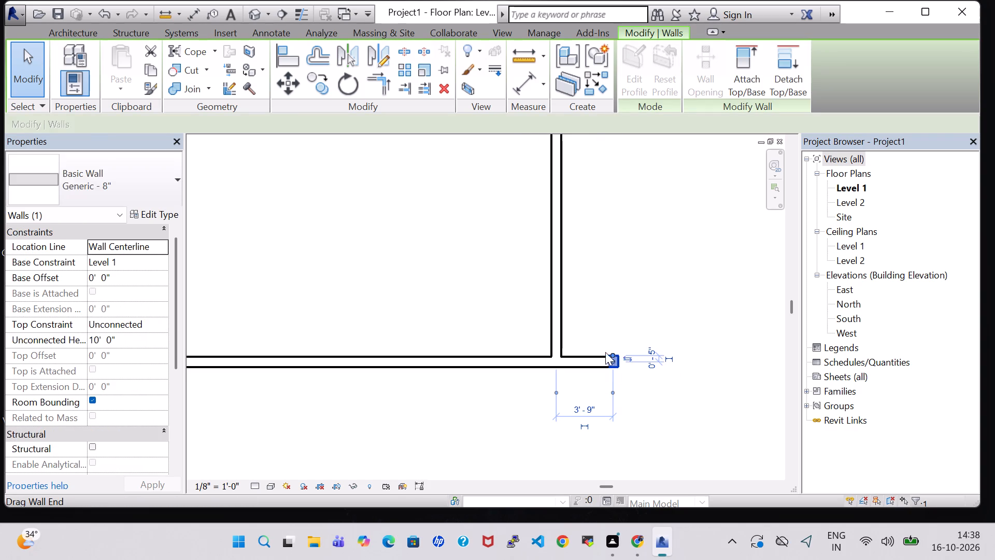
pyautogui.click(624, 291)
# Delete the short leftover wall segment at the right-hand end of the upper exterior wall.
pyautogui.scroll(-4, 624, 291)
pyautogui.moveTo(623, 283); pyautogui.dragTo(611, 430, button='middle')
pyautogui.scroll(-2, 615, 215)
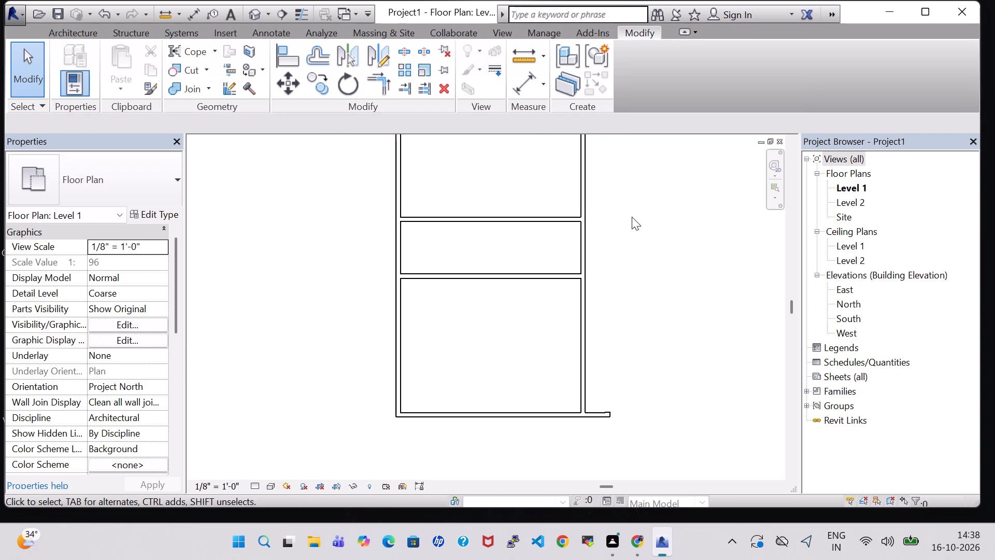
pyautogui.moveTo(632, 217); pyautogui.dragTo(574, 339, button='middle')
pyautogui.middleClick(593, 326)
pyautogui.scroll(6, 593, 323)
pyautogui.moveTo(538, 251); pyautogui.dragTo(642, 339, button='middle')
pyautogui.scroll(-1, 635, 325)
pyautogui.click(605, 180)
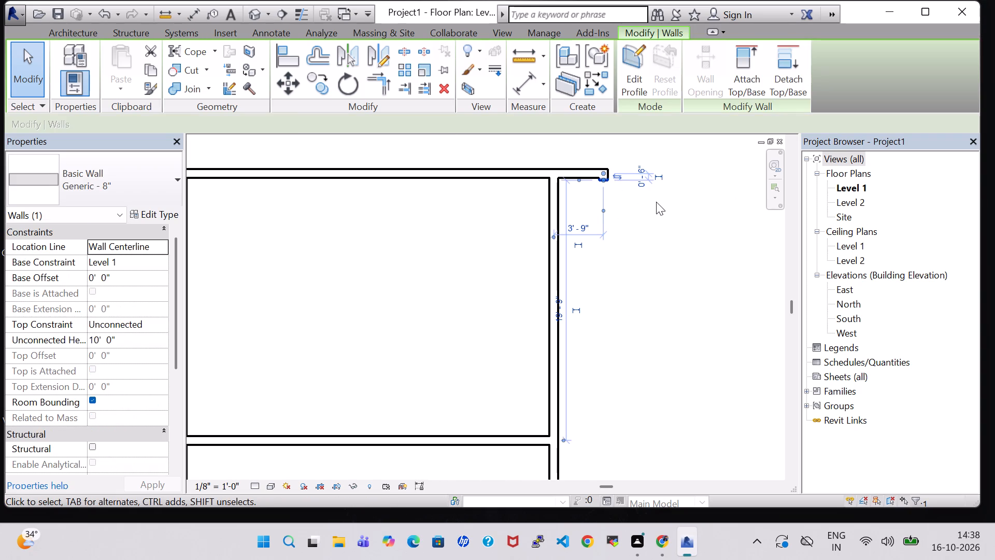
pyautogui.press('Delete')
# Delete the short leftover wall segment at the right-hand end of the lower exterior wall.
pyautogui.scroll(-5, 656, 202)
pyautogui.moveTo(672, 259); pyautogui.dragTo(622, 2, button='middle')
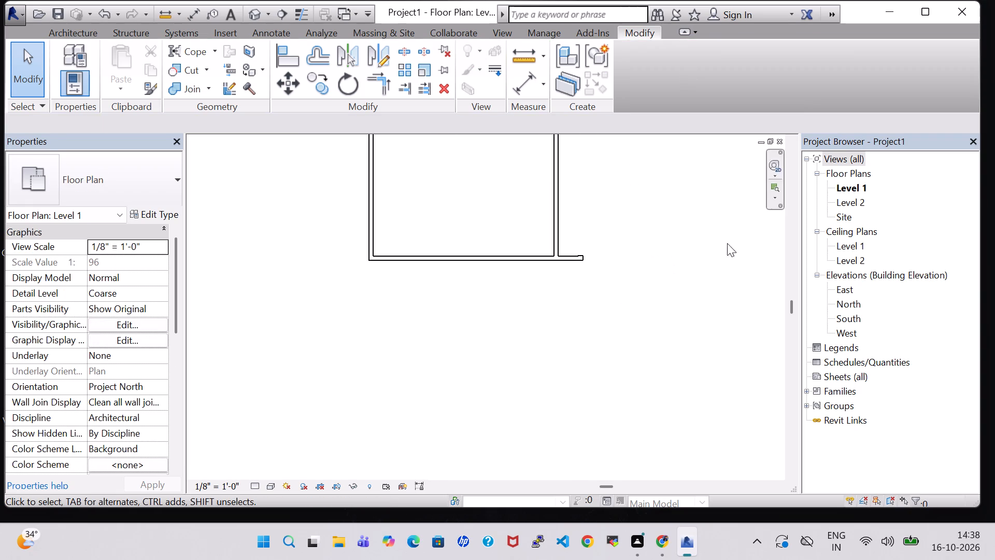
pyautogui.scroll(10, 621, 242)
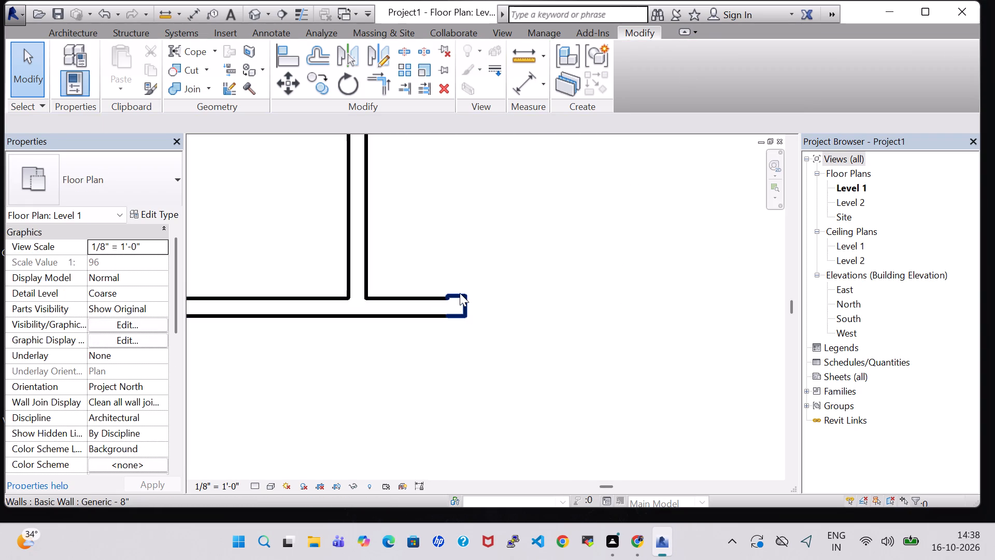
pyautogui.click(460, 297)
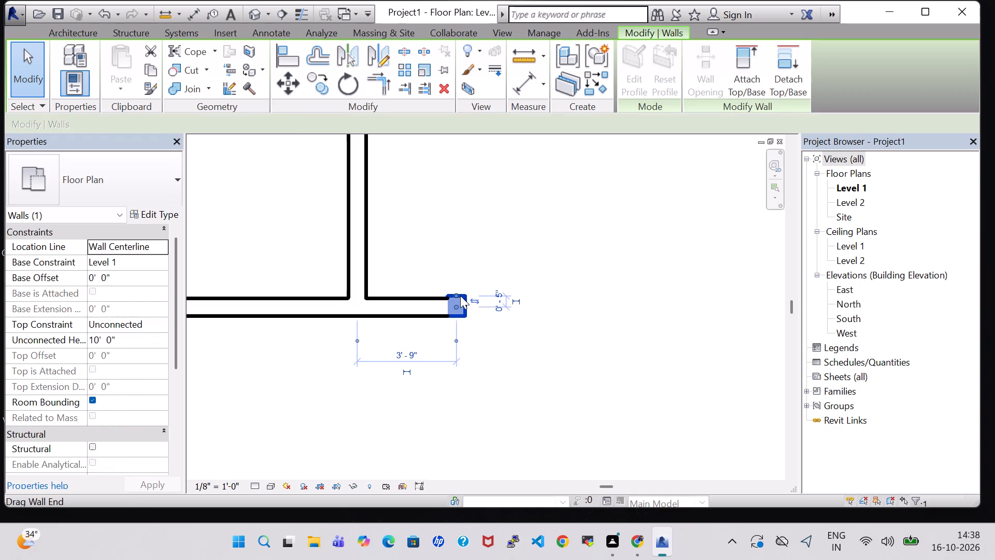
pyautogui.press('Delete')
# Draw a vertical room separation line between the outer corners of the upper and lower exterior walls' projecting right-hand ends.
pyautogui.scroll(-8, 471, 292)
pyautogui.moveTo(525, 235); pyautogui.dragTo(600, 276, button='middle')
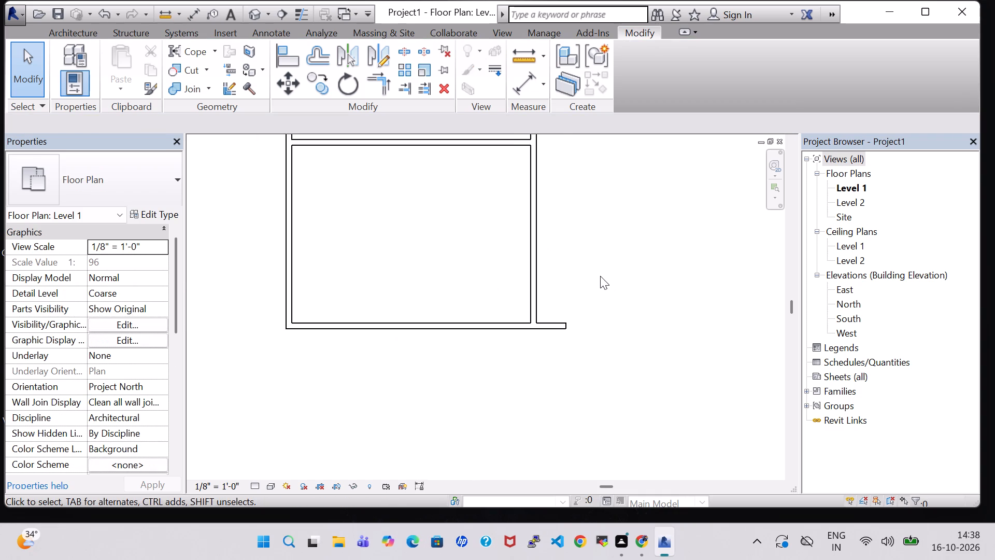
pyautogui.scroll(-5, 600, 276)
pyautogui.moveTo(598, 244); pyautogui.dragTo(539, 474, button='middle')
pyautogui.moveTo(544, 433); pyautogui.dragTo(567, 227, button='middle')
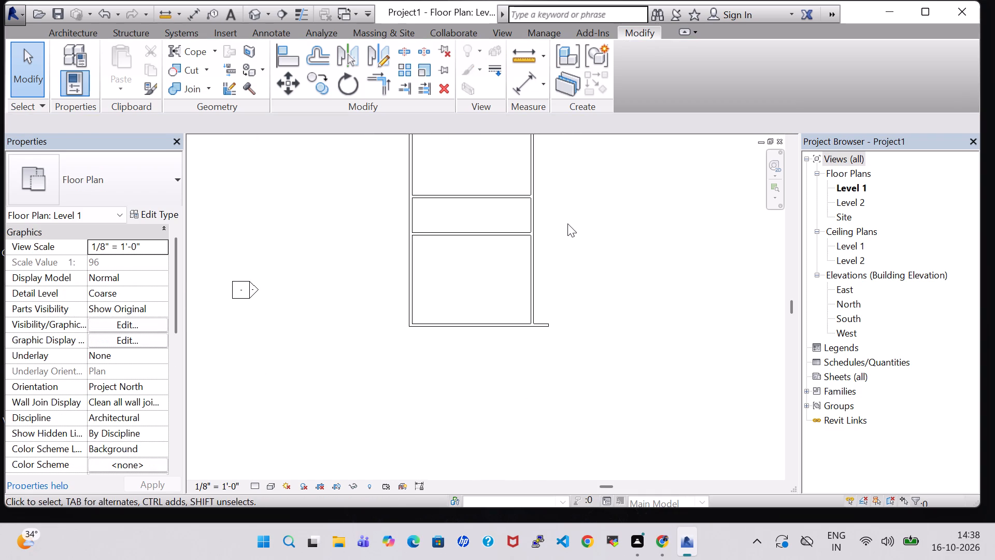
pyautogui.moveTo(567, 223); pyautogui.dragTo(577, 264, button='middle')
pyautogui.scroll(1, 582, 275)
pyautogui.moveTo(584, 223); pyautogui.dragTo(590, 299, button='middle')
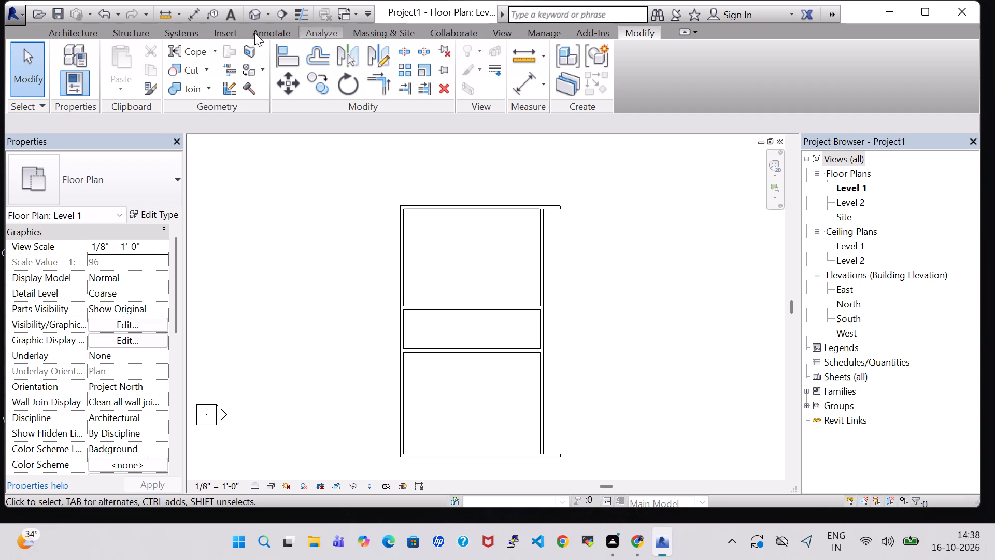
pyautogui.click(66, 33)
pyautogui.click(557, 67)
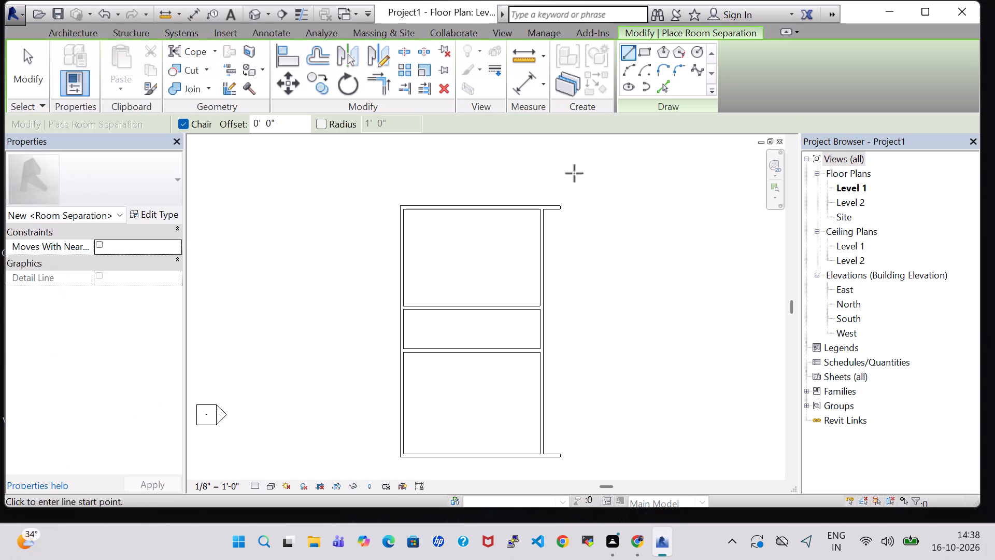
pyautogui.scroll(9, 565, 187)
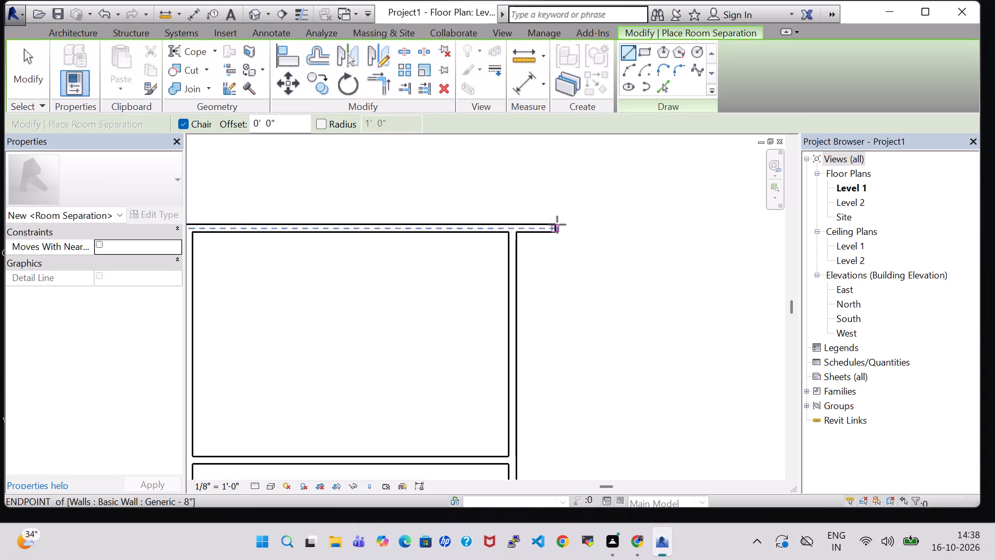
pyautogui.scroll(3, 557, 225)
pyautogui.click(552, 222)
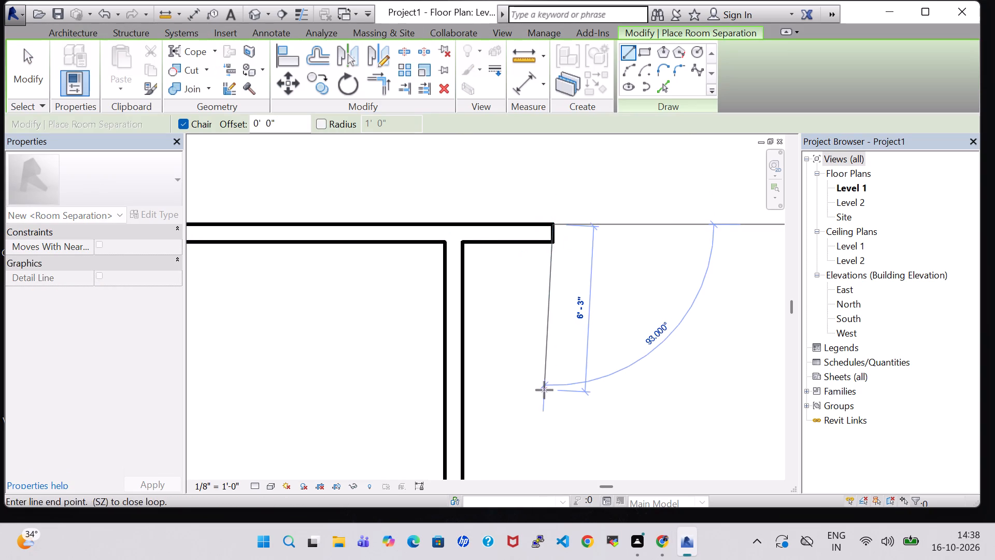
pyautogui.moveTo(544, 390); pyautogui.dragTo(581, 354, button='middle')
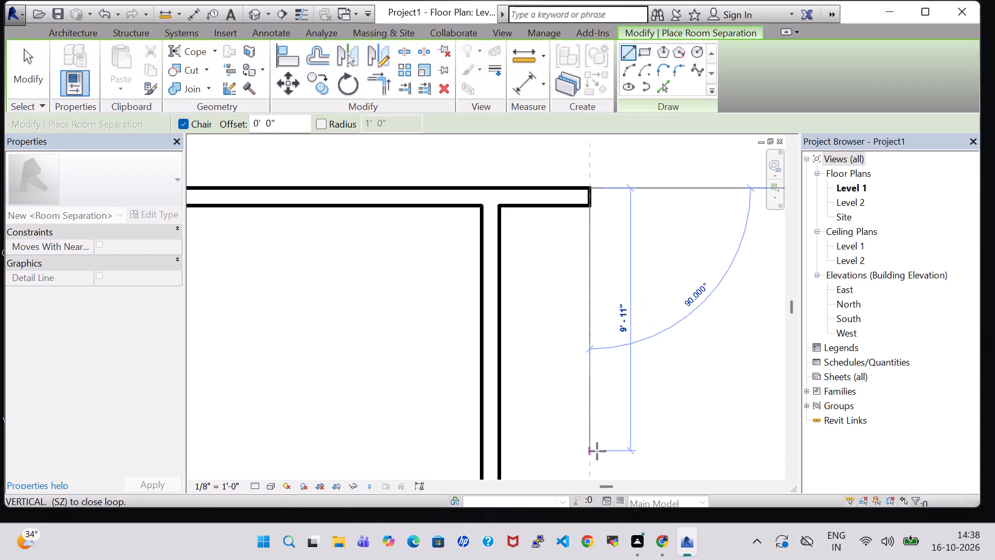
pyautogui.moveTo(597, 451); pyautogui.dragTo(593, 348, button='middle')
pyautogui.scroll(-6, 593, 348)
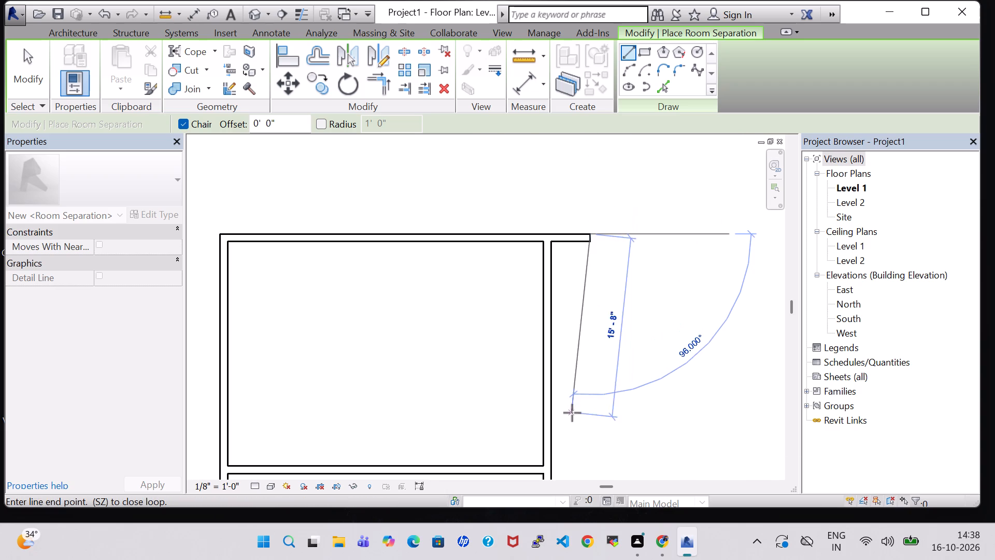
pyautogui.moveTo(586, 440); pyautogui.dragTo(587, 374, button='middle')
pyautogui.scroll(-3, 588, 413)
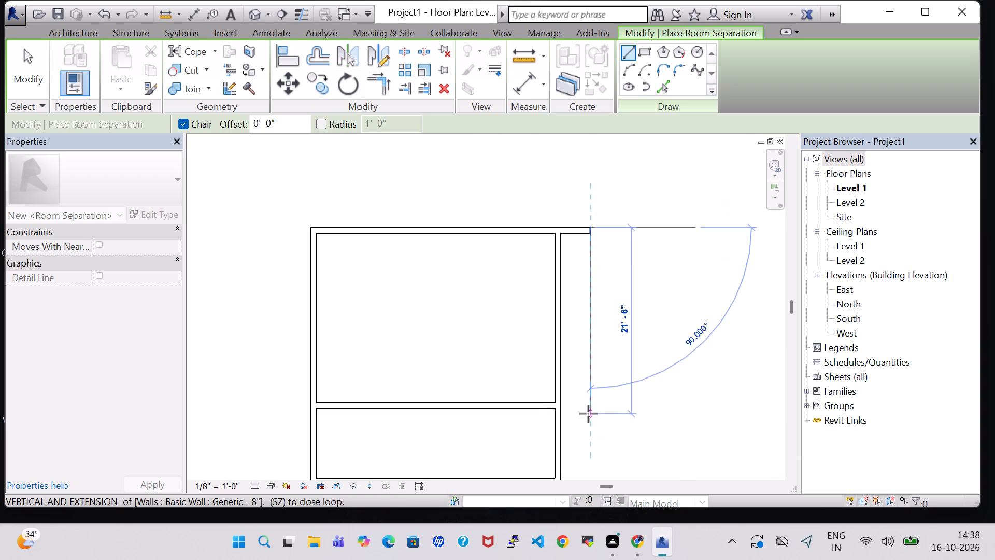
pyautogui.scroll(-2, 588, 414)
pyautogui.moveTo(588, 414); pyautogui.dragTo(587, 290, button='middle')
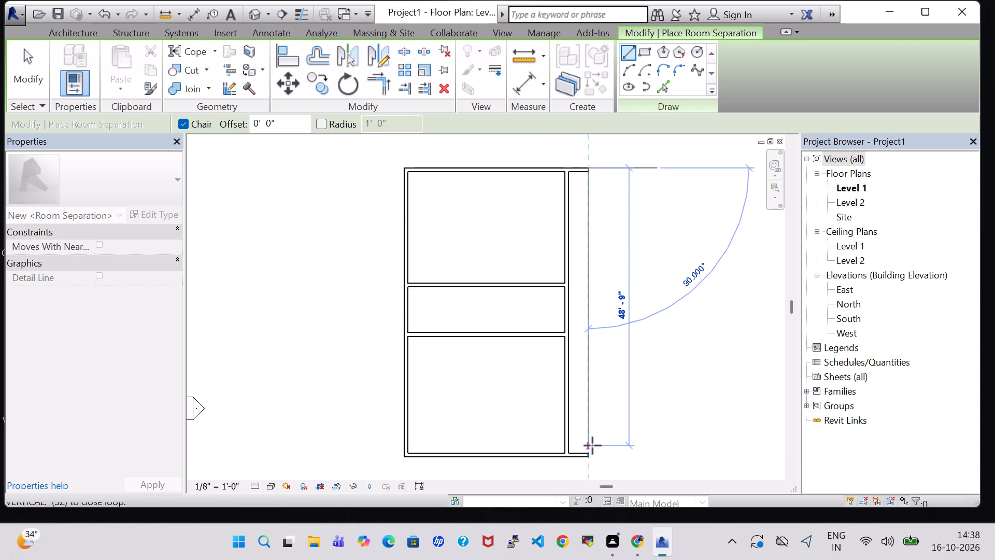
pyautogui.scroll(11, 592, 445)
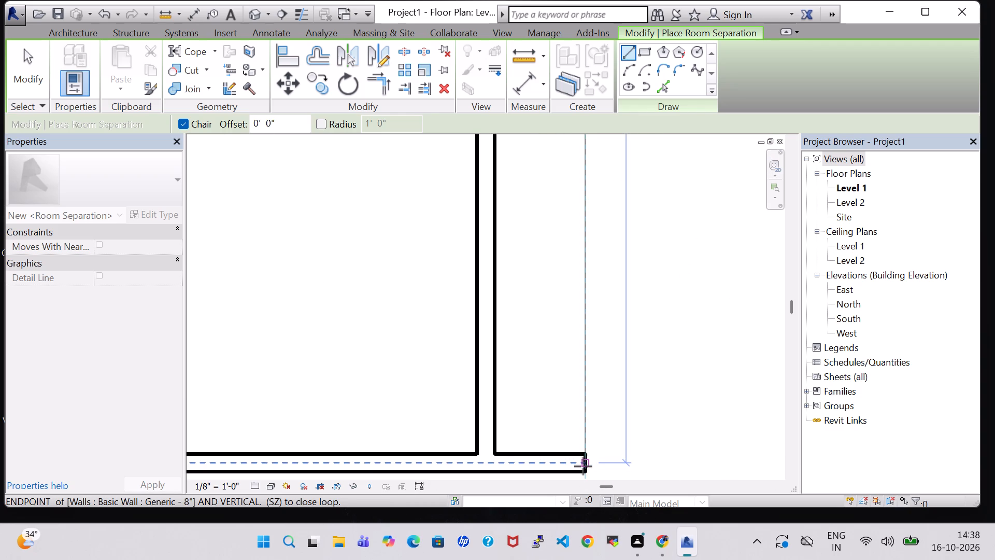
pyautogui.click(585, 474)
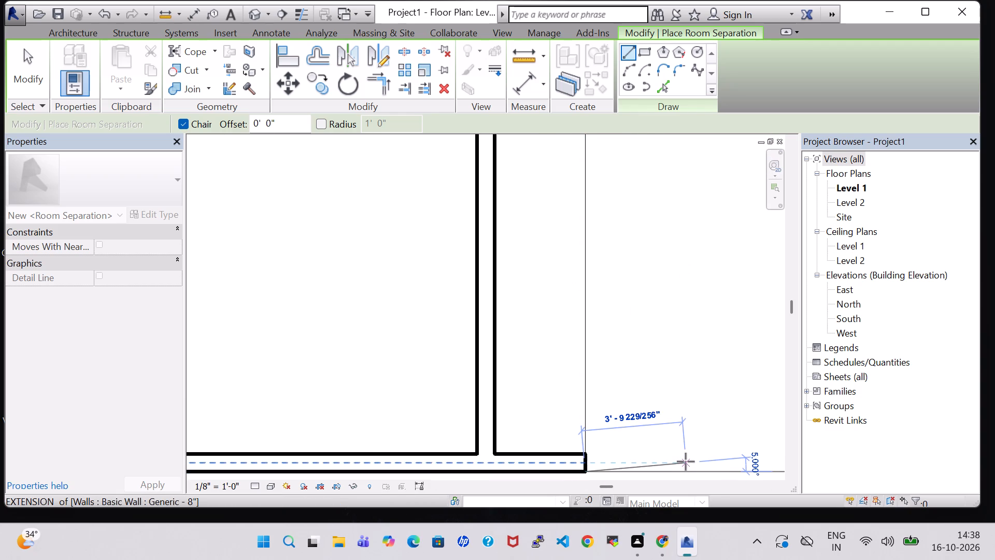
# Draw two vertical Generic - 8" walls, each about 50' long, from the upper to the lower exterior wall through all three rooms.
pyautogui.press('Escape')
pyautogui.press('Escape')
pyautogui.scroll(-9, 641, 377)
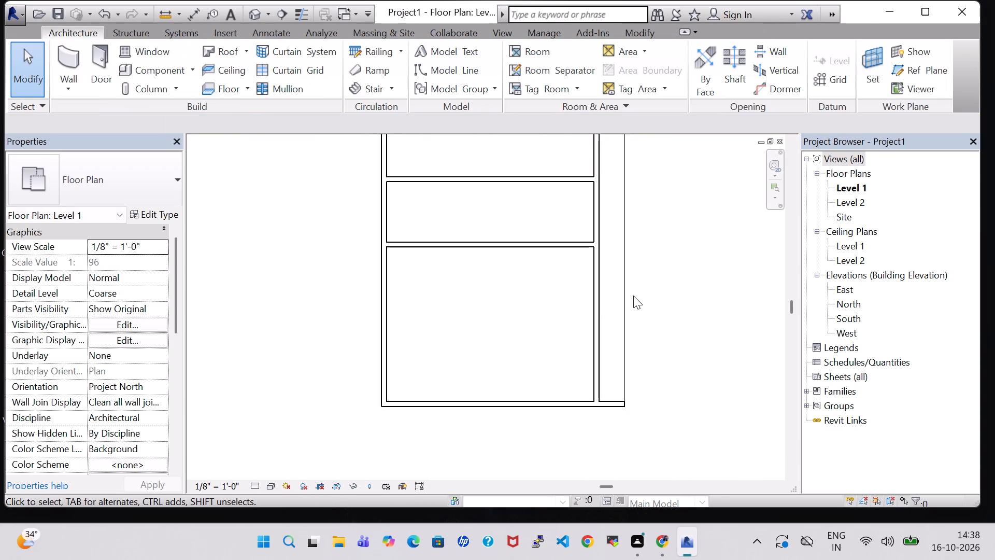
pyautogui.moveTo(633, 296); pyautogui.dragTo(622, 381, button='middle')
pyautogui.scroll(-3, 622, 382)
pyautogui.moveTo(657, 315); pyautogui.dragTo(639, 307, button='middle')
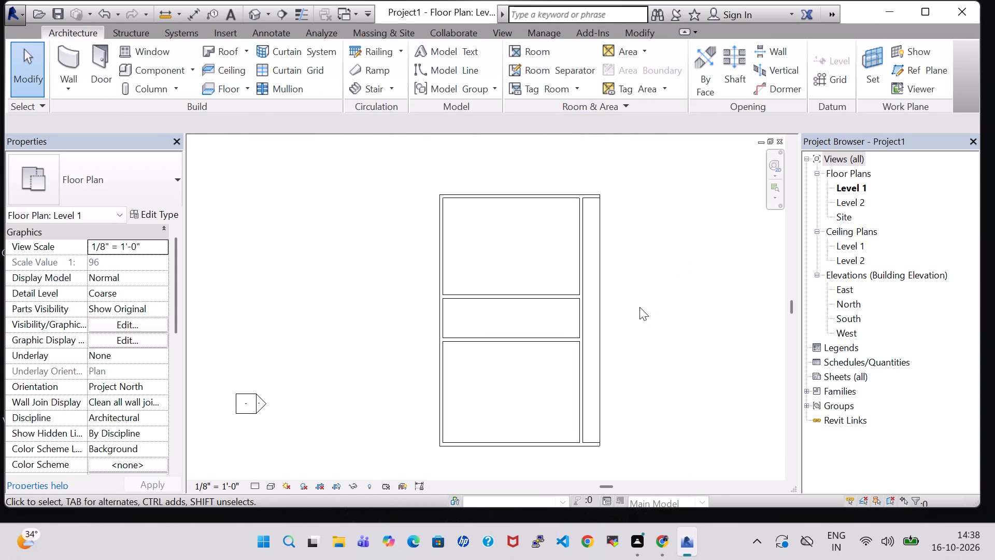
pyautogui.scroll(1, 639, 307)
pyautogui.moveTo(639, 307); pyautogui.dragTo(638, 295, button='middle')
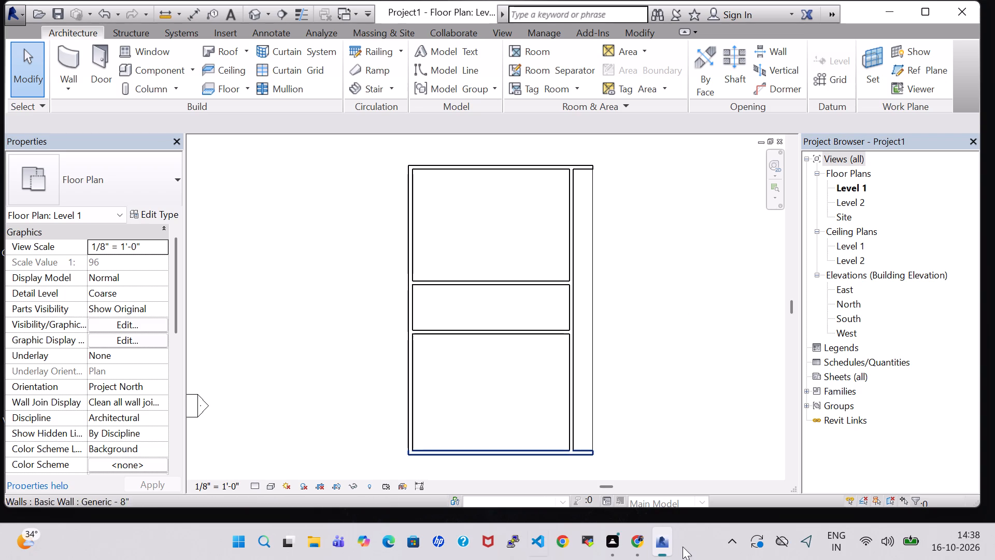
pyautogui.click(73, 51)
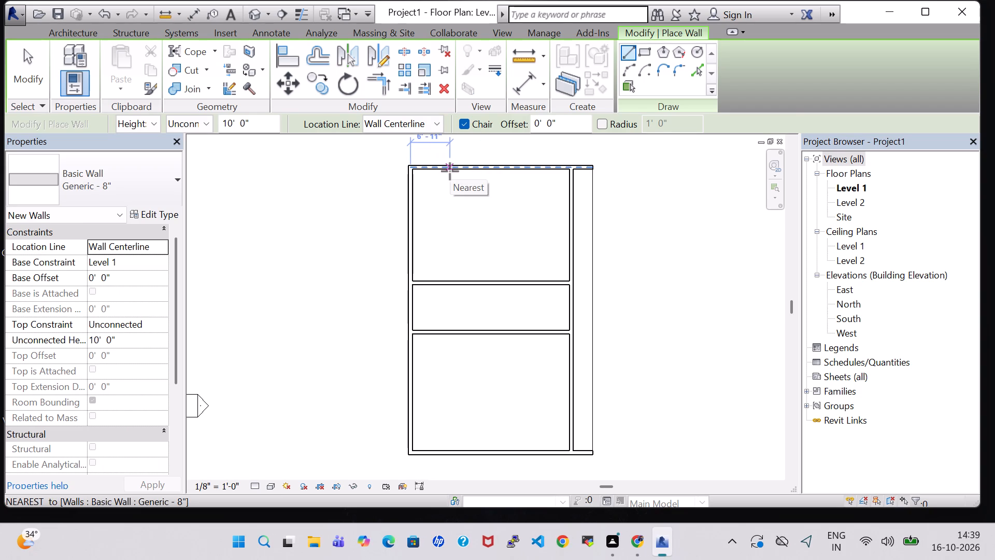
pyautogui.click(467, 172)
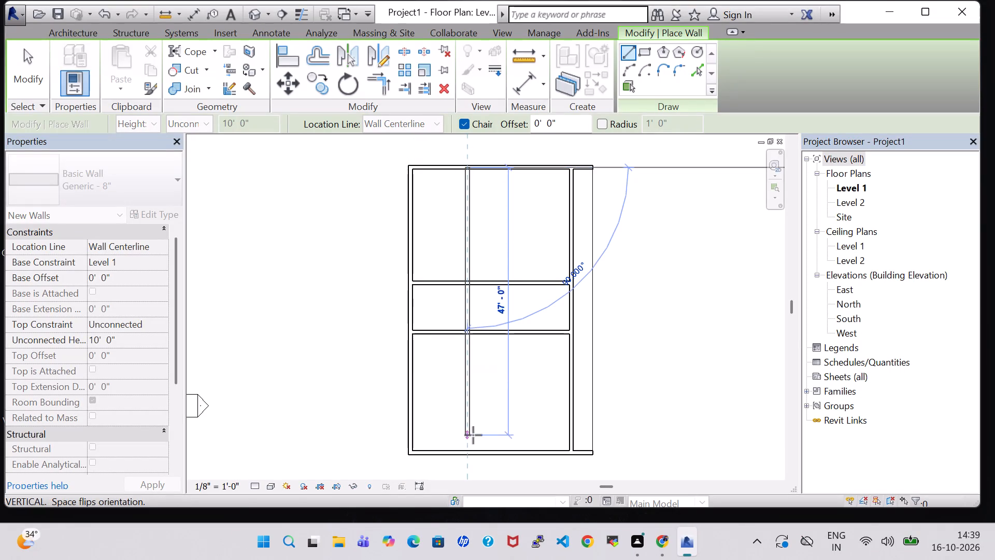
pyautogui.click(473, 450)
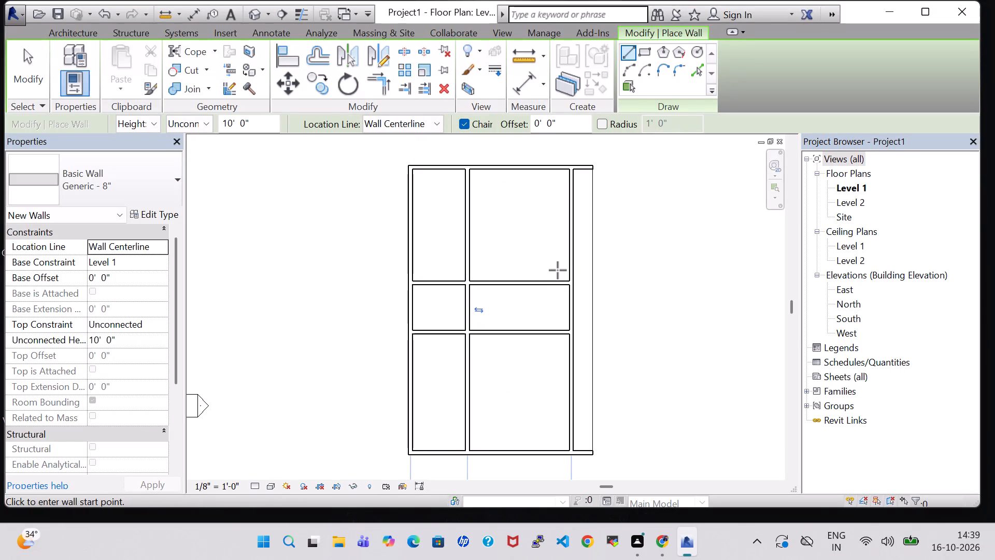
pyautogui.click(495, 170)
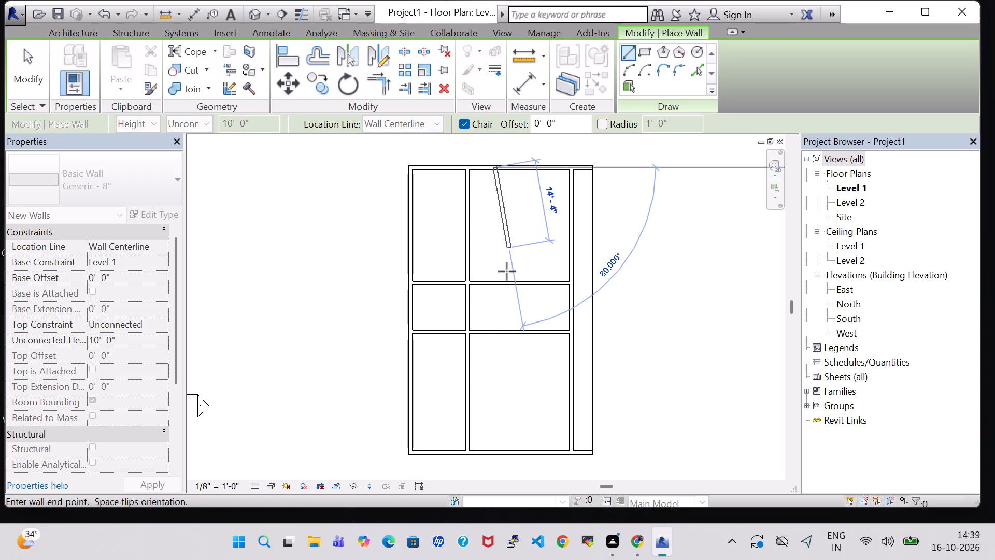
pyautogui.click(497, 451)
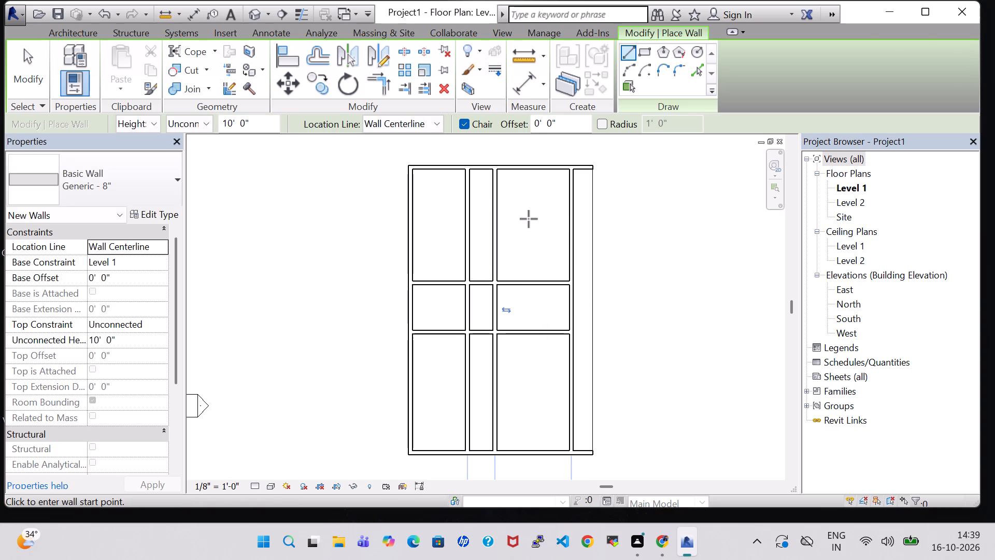
pyautogui.press('Escape')
pyautogui.press('Escape')
# Nudge the second new vertical wall three increments to the right, to about 6' 7" from the first new wall.
pyautogui.click(498, 218)
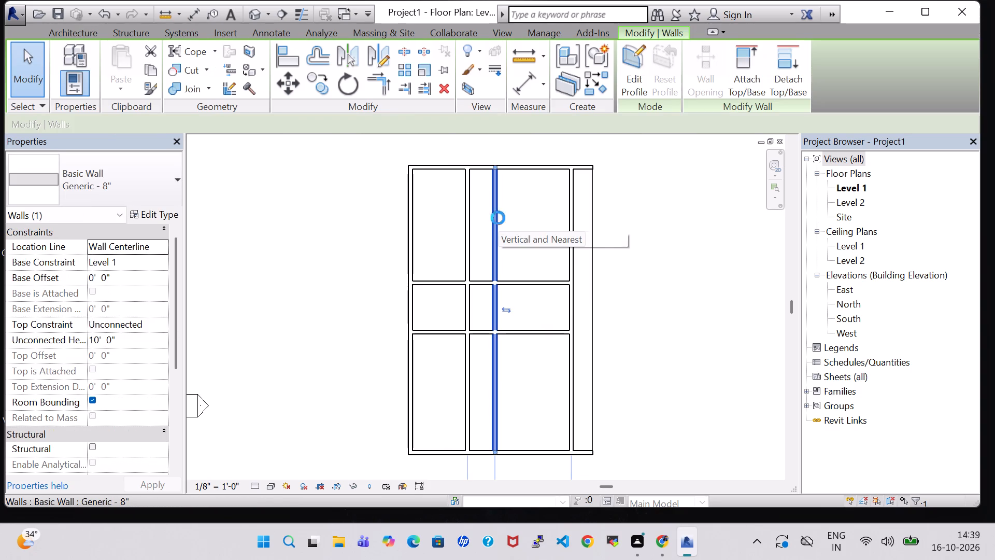
pyautogui.press('Right')
pyautogui.press('Right')
pyautogui.press('Right')
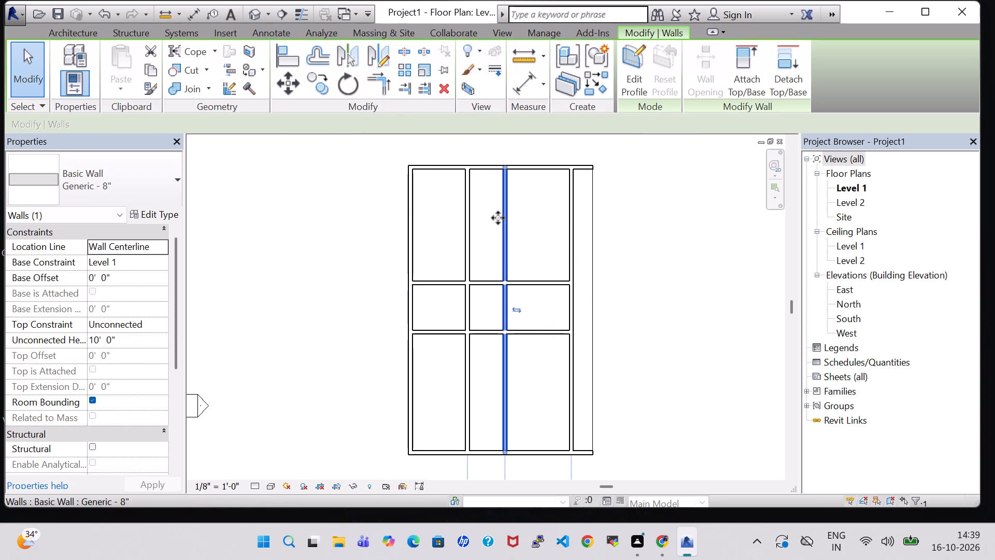
pyautogui.click(656, 253)
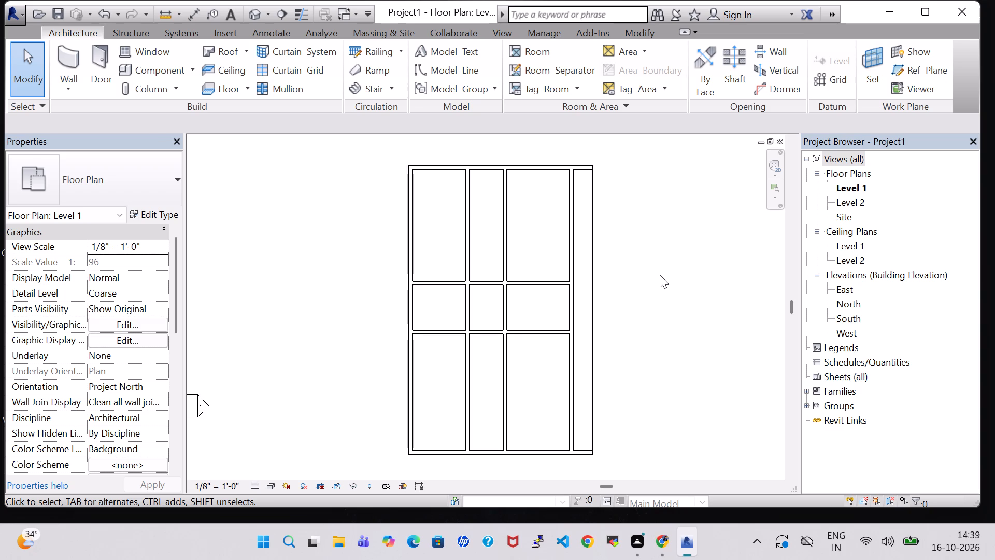
# Split both new vertical walls just inside the upper and lower horizontal partitions of the middle band.
pyautogui.click(647, 35)
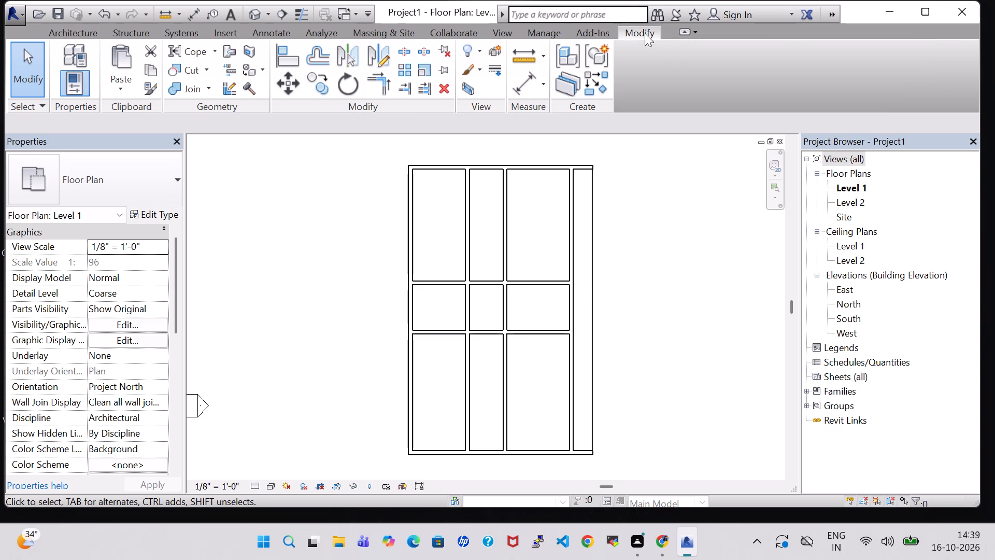
pyautogui.click(405, 49)
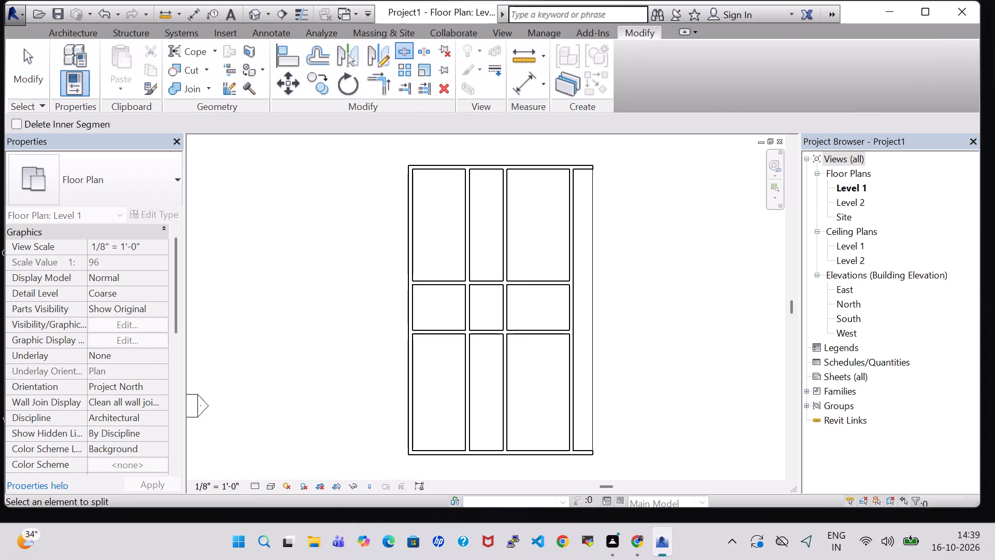
pyautogui.scroll(5, 559, 293)
pyautogui.scroll(6, 462, 357)
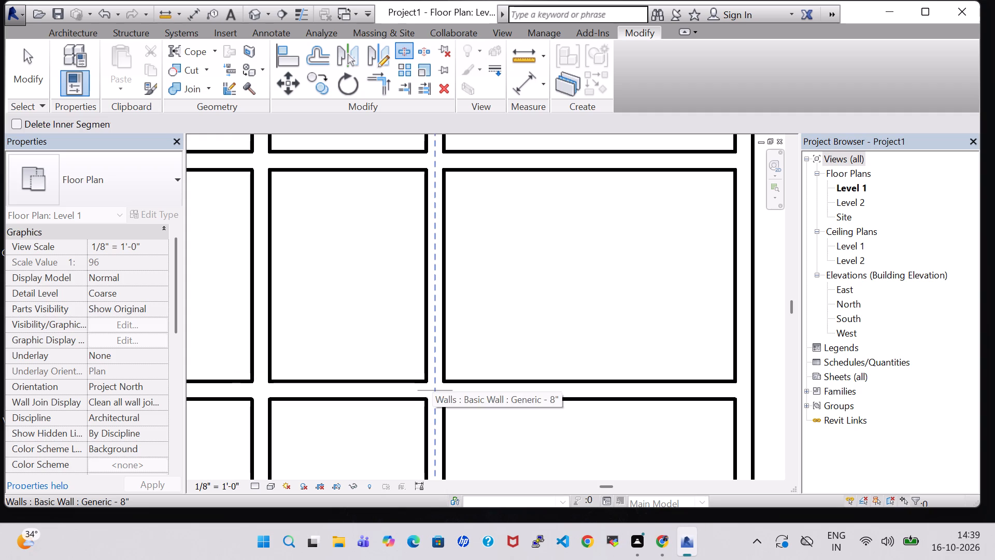
pyautogui.scroll(4, 432, 377)
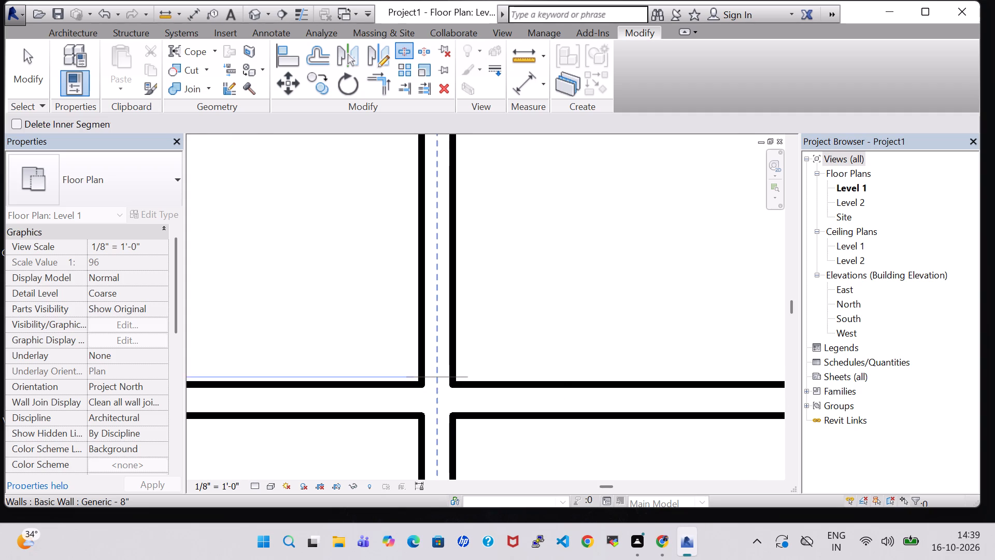
pyautogui.click(434, 381)
pyautogui.scroll(-4, 438, 361)
pyautogui.moveTo(439, 253); pyautogui.dragTo(447, 295, button='middle')
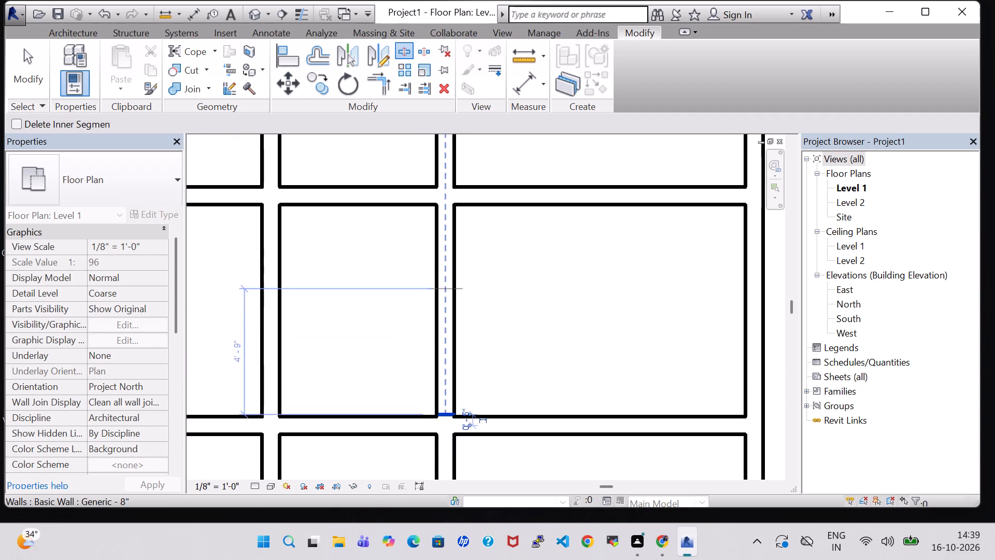
pyautogui.scroll(1, 447, 277)
pyautogui.click(443, 196)
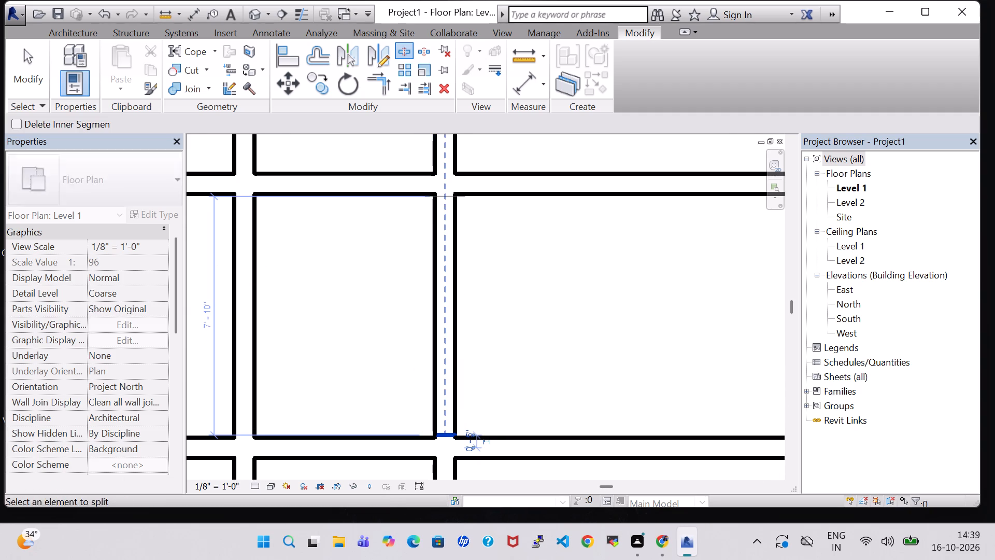
pyautogui.moveTo(353, 253); pyautogui.dragTo(395, 267, button='middle')
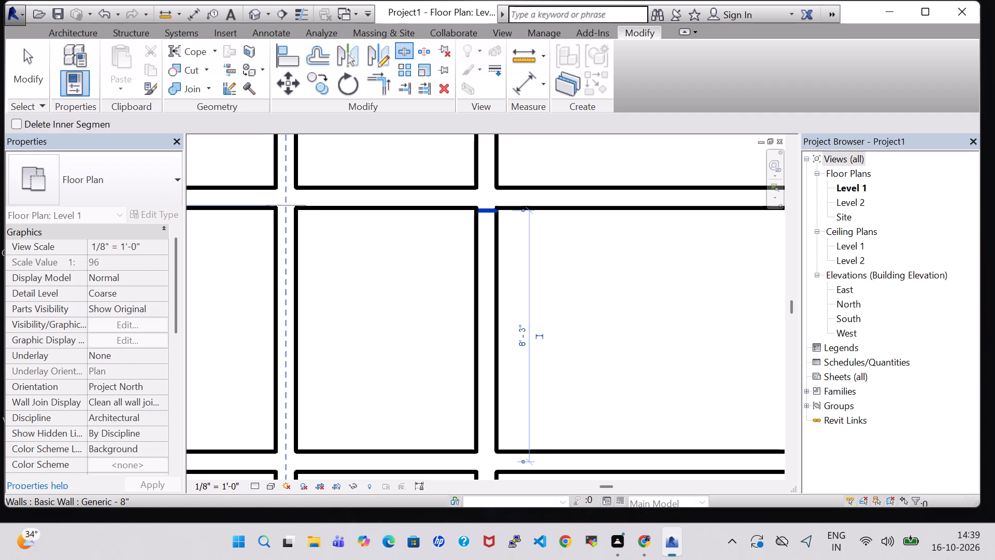
pyautogui.click(282, 210)
pyautogui.moveTo(318, 269); pyautogui.dragTo(433, 258, button='middle')
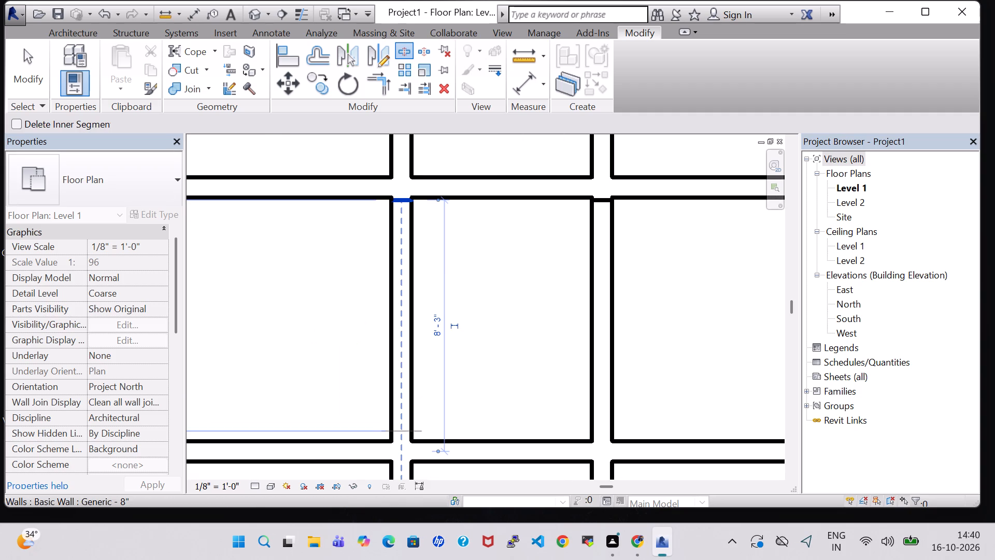
pyautogui.click(402, 439)
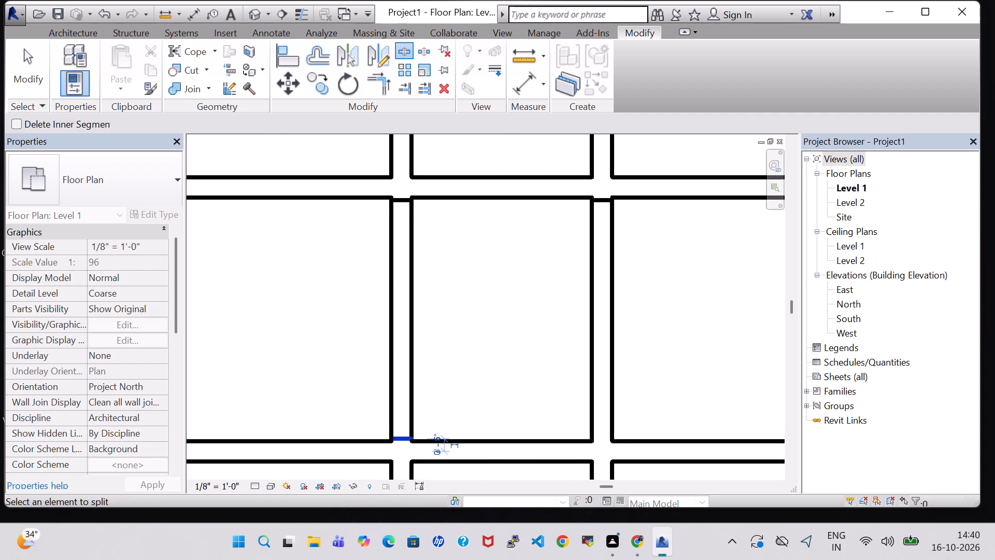
pyautogui.press('Escape')
pyautogui.press('Escape')
# Delete the segments of both new vertical walls that cross the middle band between the horizontal partitions.
pyautogui.click(414, 366)
pyautogui.press('Delete')
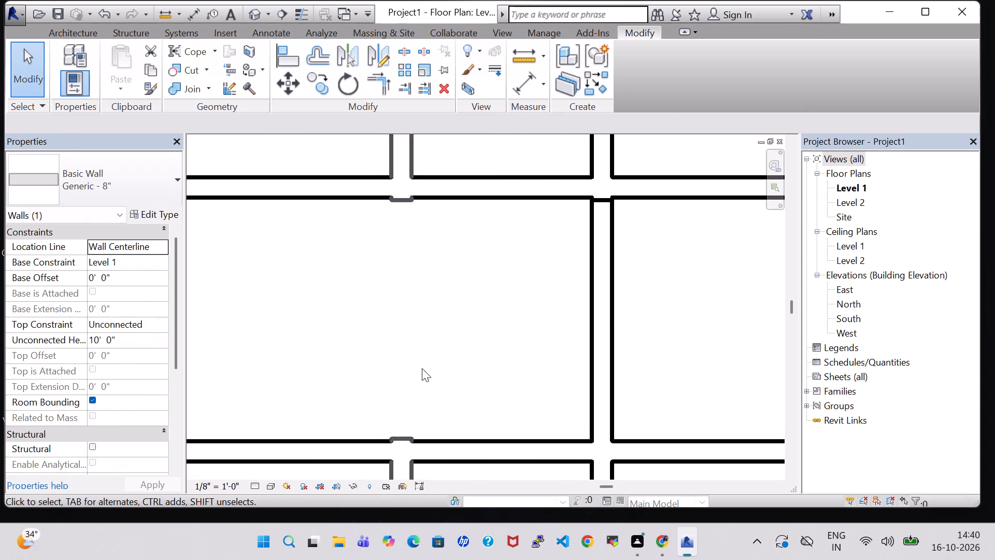
pyautogui.click(604, 354)
pyautogui.press('Delete')
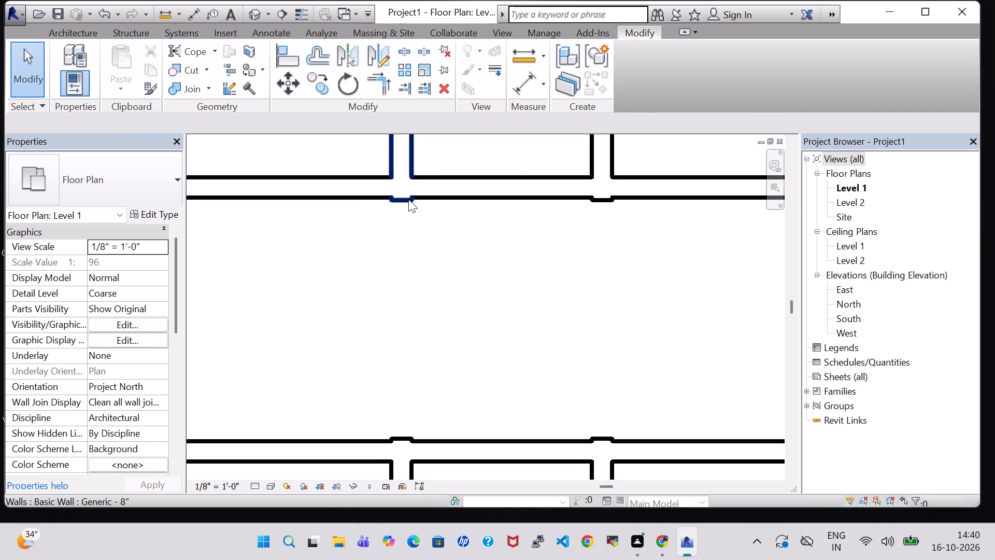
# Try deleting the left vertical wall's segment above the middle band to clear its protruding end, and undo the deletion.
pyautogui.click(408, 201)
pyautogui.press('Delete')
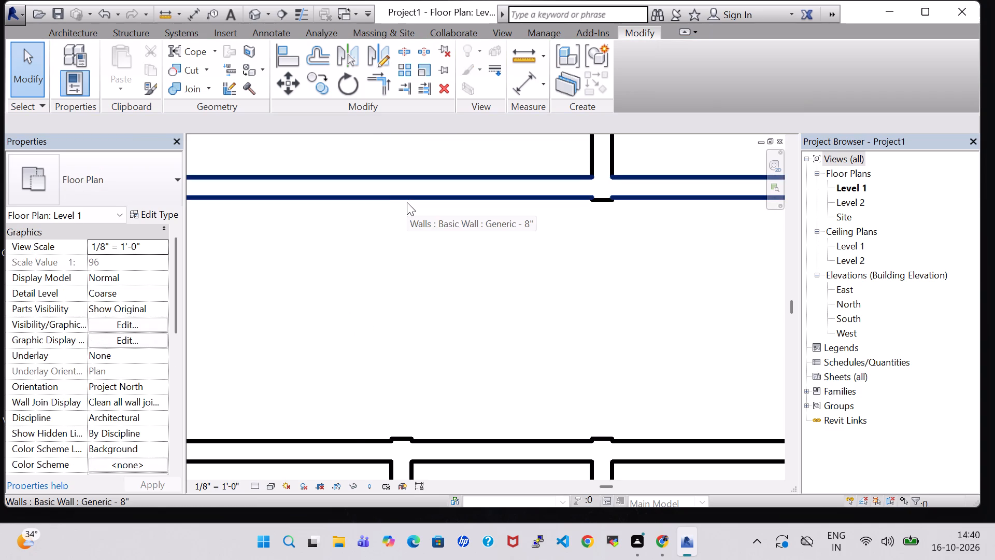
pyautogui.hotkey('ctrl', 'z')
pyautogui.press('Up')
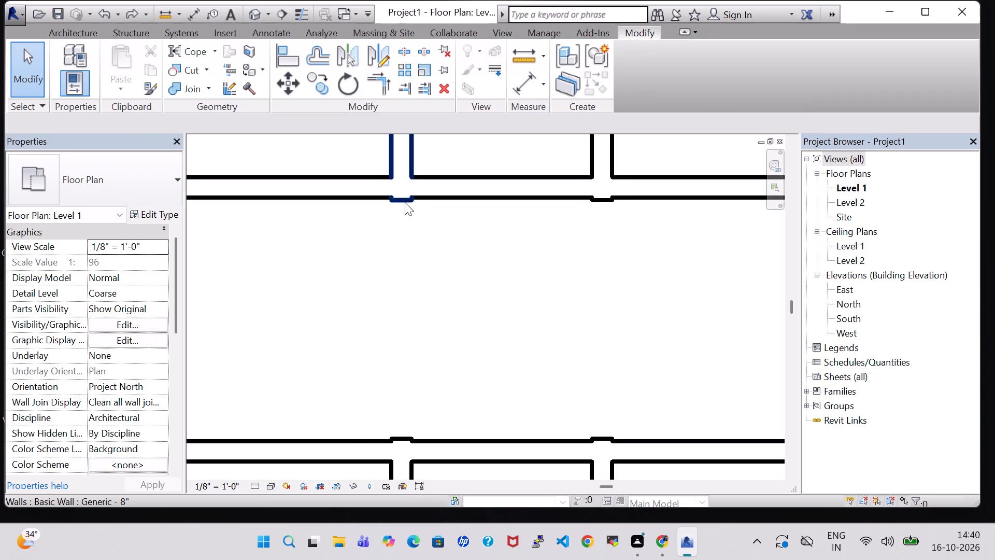
# Nudge the two upper wall segments up and the two lower ones down so their ends no longer protrude into the middle band.
pyautogui.click(406, 204)
pyautogui.press('Up')
pyautogui.click(600, 204)
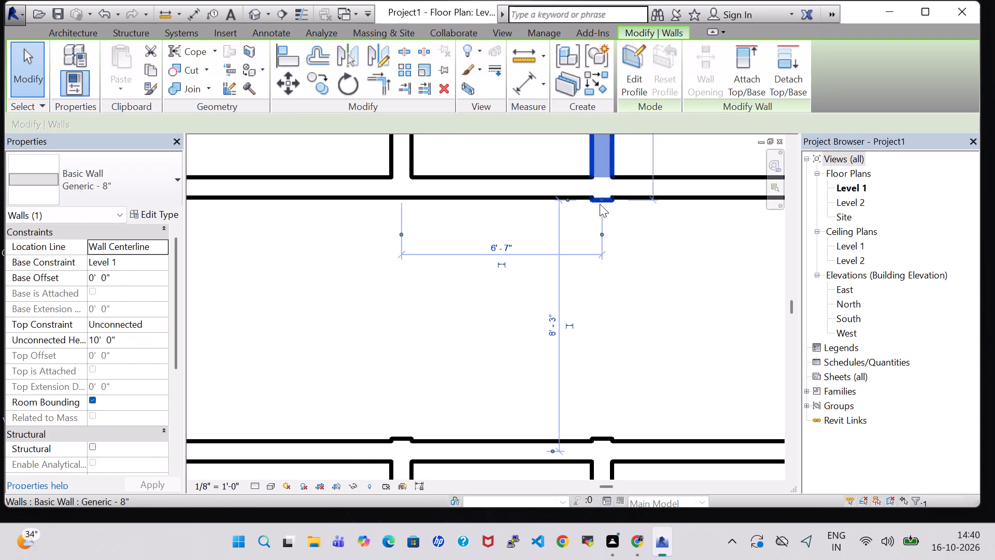
pyautogui.press('Up')
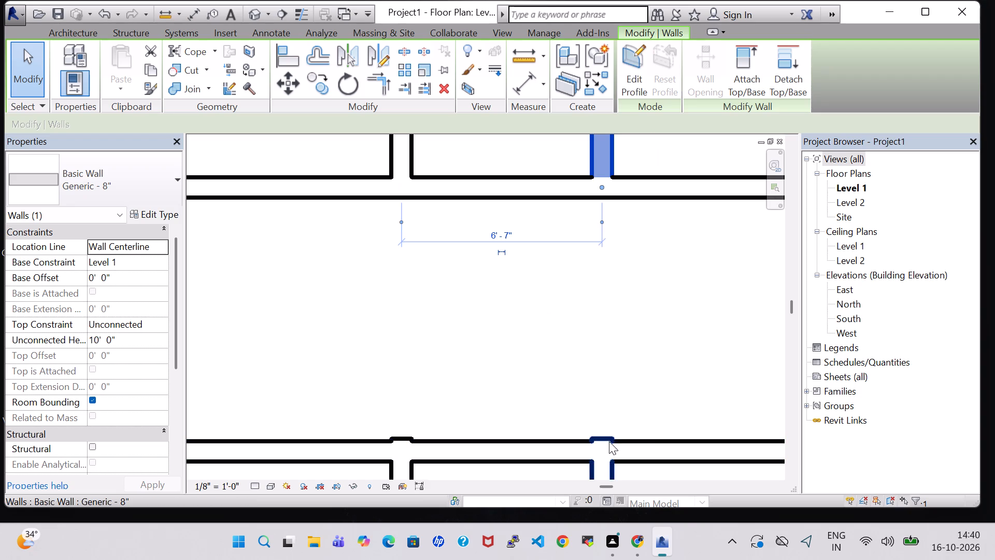
pyautogui.click(609, 439)
pyautogui.press('Up')
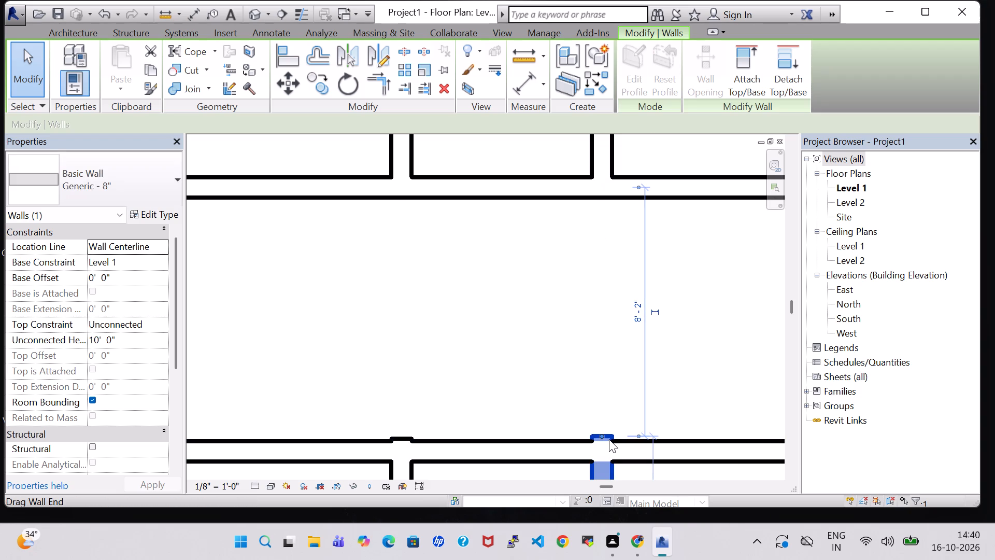
pyautogui.press('Down')
pyautogui.press('Down')
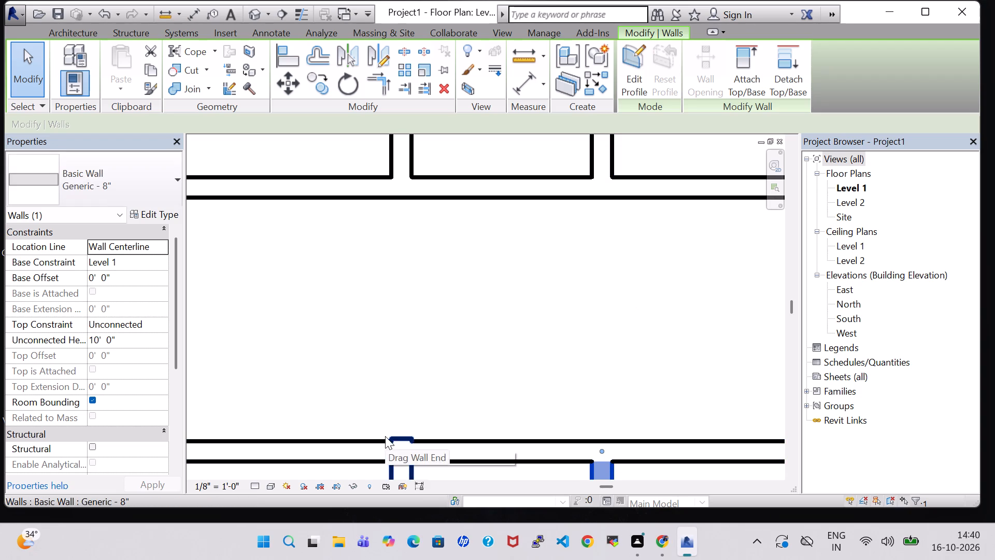
pyautogui.click(397, 436)
pyautogui.press('Down')
pyautogui.click(644, 348)
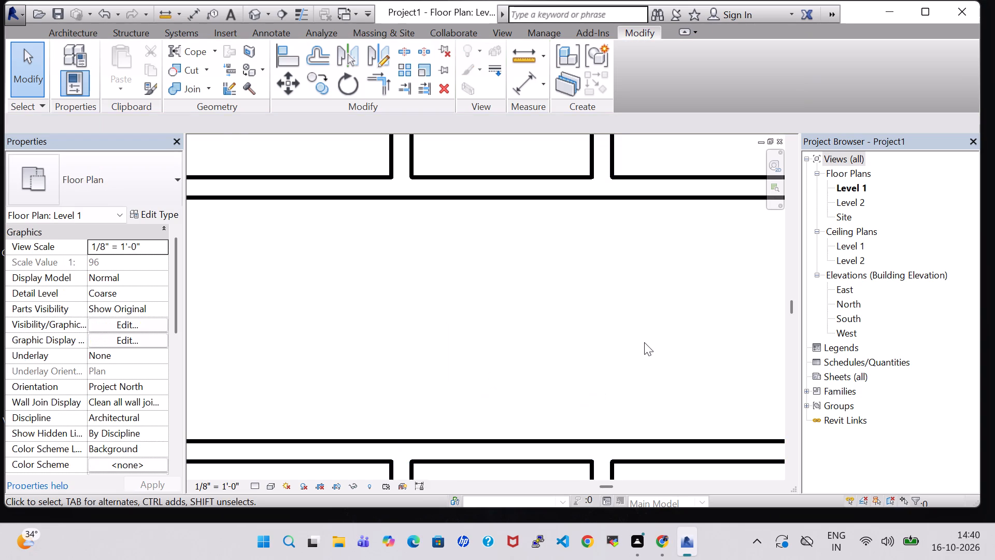
# Split the long vertical wall at the right end of the middle band, level with the band's upper and lower inner faces.
pyautogui.scroll(-5, 644, 342)
pyautogui.moveTo(644, 342); pyautogui.dragTo(555, 328, button='middle')
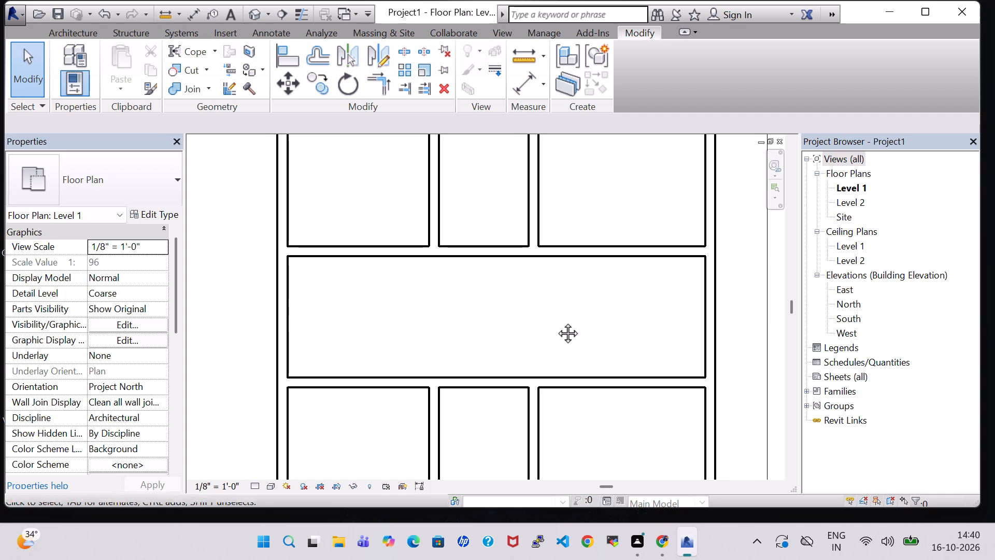
pyautogui.middleClick(553, 321)
pyautogui.moveTo(551, 320); pyautogui.dragTo(514, 321, button='middle')
pyautogui.scroll(-3, 510, 321)
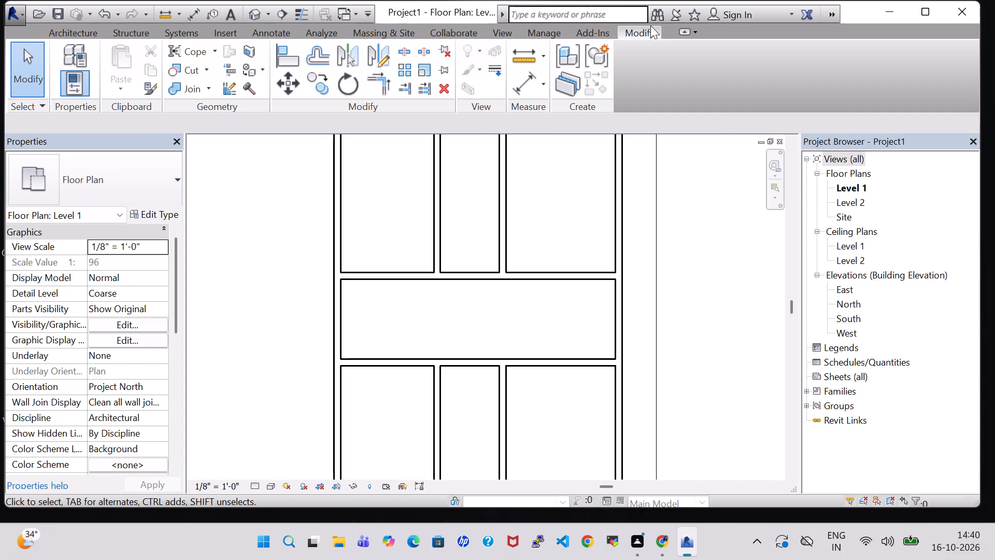
pyautogui.click(407, 52)
pyautogui.scroll(2, 597, 338)
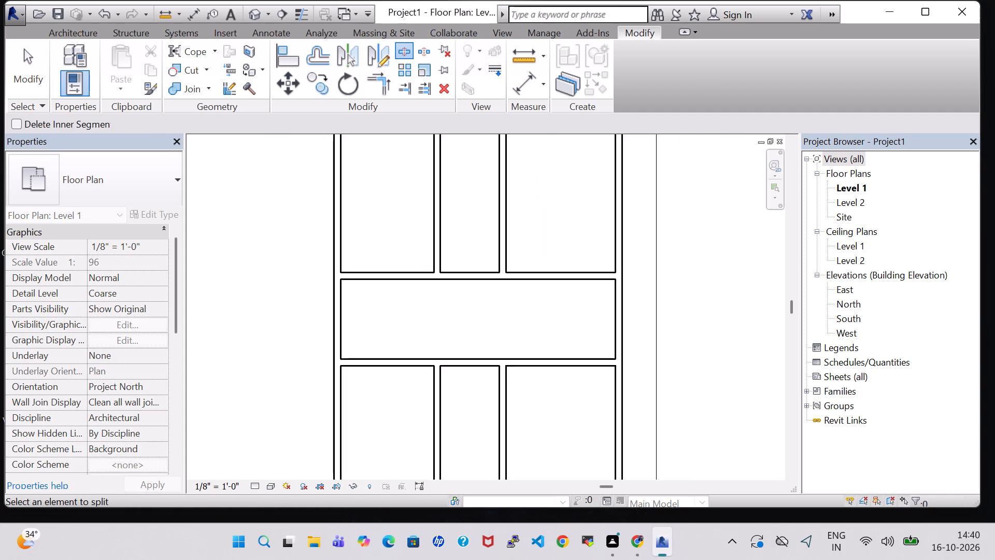
pyautogui.scroll(6, 597, 338)
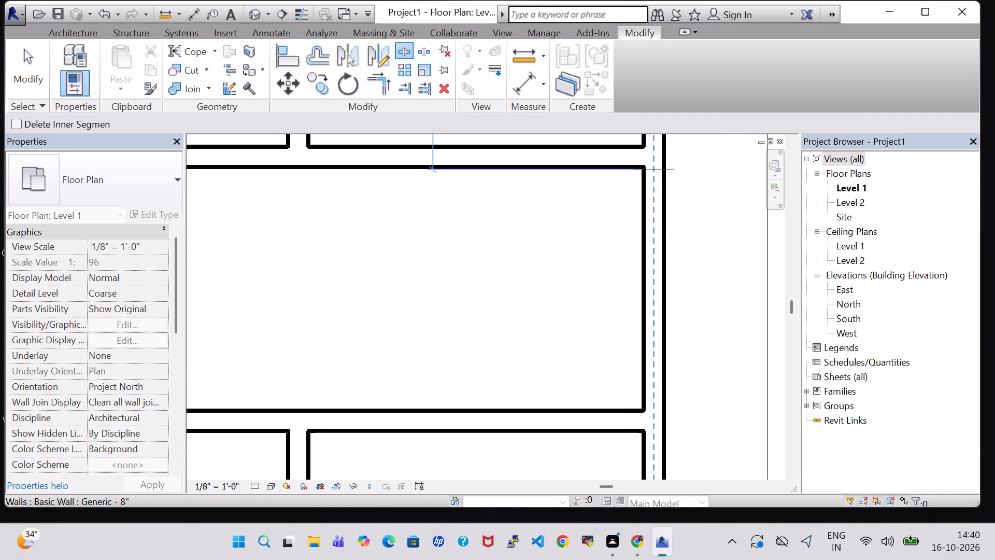
pyautogui.click(653, 167)
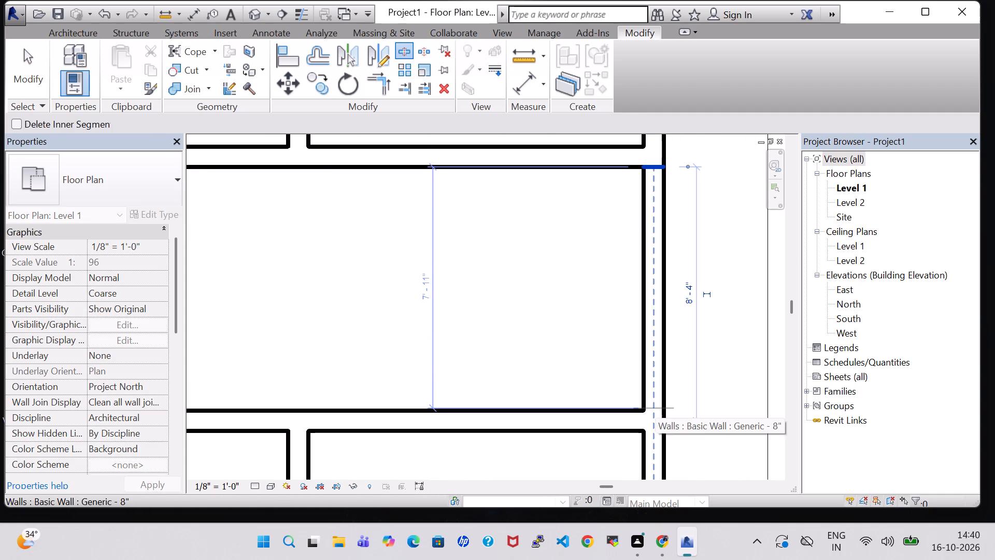
pyautogui.click(655, 409)
pyautogui.press('Escape')
pyautogui.press('Escape')
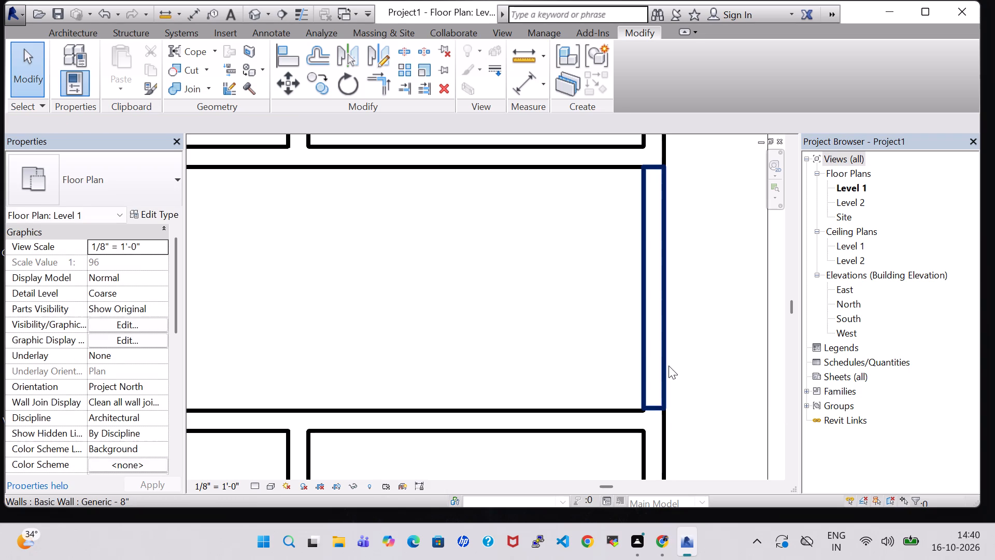
# Delete the split-off segment of the long vertical wall that closes the right end of the middle band.
pyautogui.click(669, 366)
pyautogui.press('Delete')
# Nudge the lower part of the long vertical wall down so its end no longer protrudes above the corridor's lower partition.
pyautogui.scroll(-3, 639, 360)
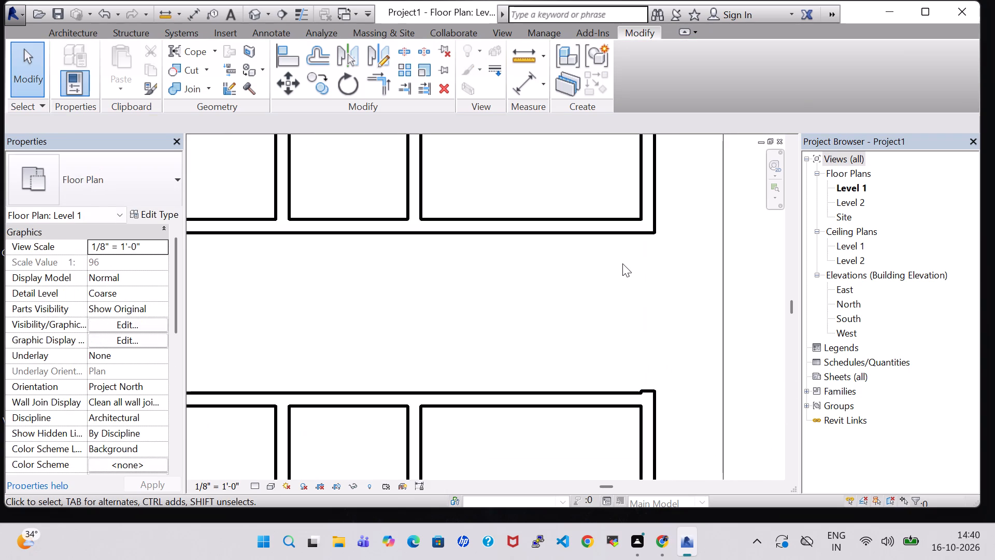
pyautogui.scroll(-1, 631, 293)
pyautogui.click(649, 376)
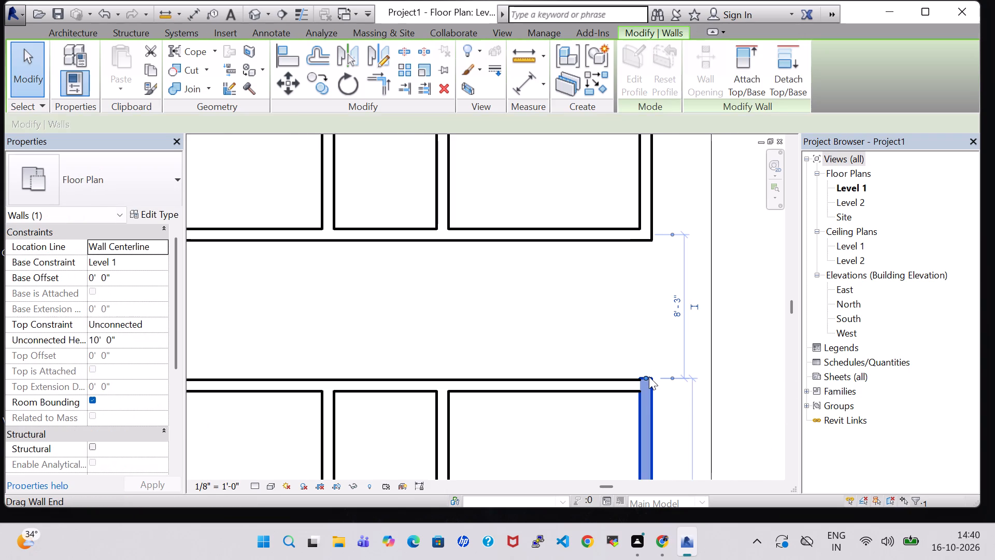
pyautogui.press('Down')
pyautogui.click(346, 275)
# Draw Generic - 8" horizontal walls halving the lower-left room into 10'-7" bays and the upper-left room into 10'-1 1/2" bays.
pyautogui.scroll(-2, 346, 275)
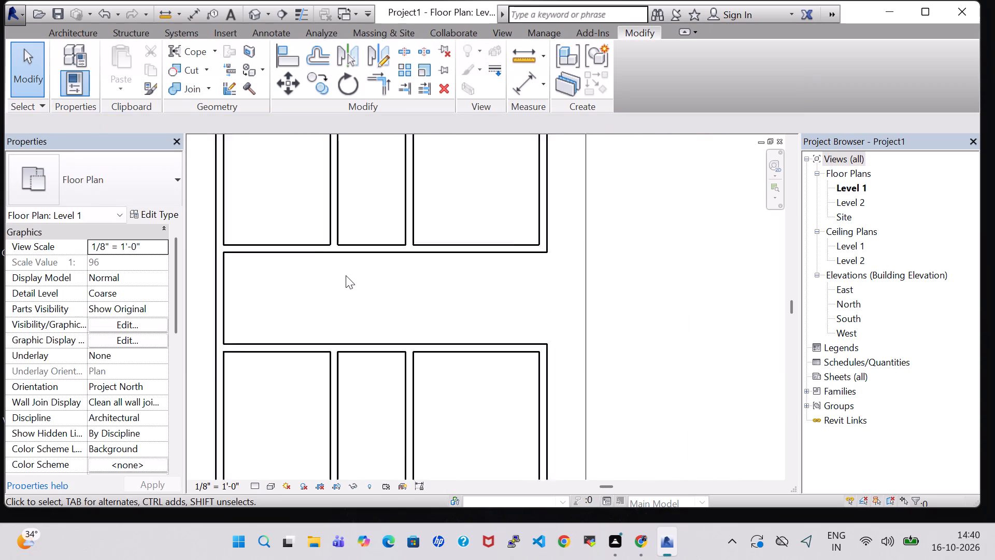
pyautogui.scroll(-5, 346, 275)
pyautogui.middleClick(346, 275)
pyautogui.moveTo(545, 226); pyautogui.dragTo(584, 249, button='middle')
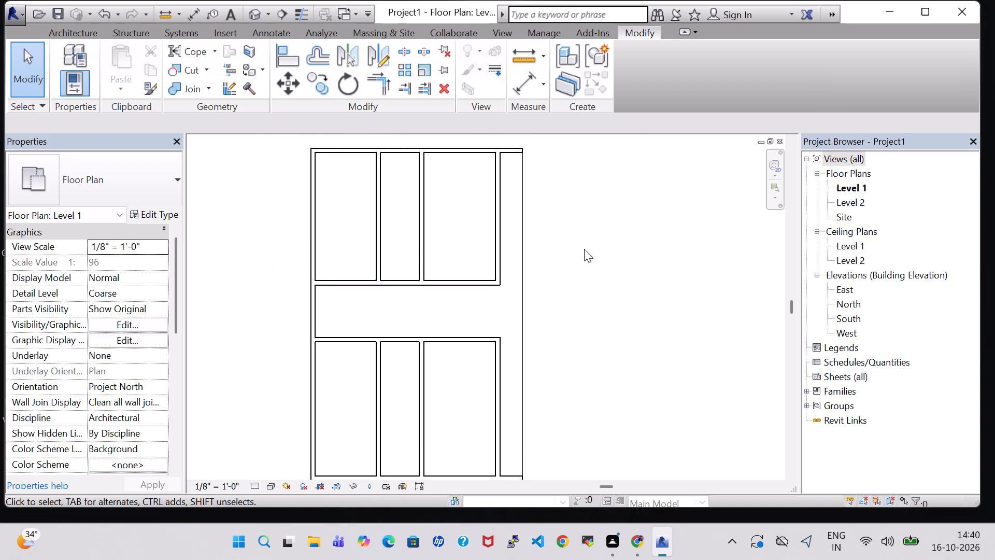
pyautogui.scroll(-1, 584, 249)
pyautogui.moveTo(584, 249); pyautogui.dragTo(615, 240, button='middle')
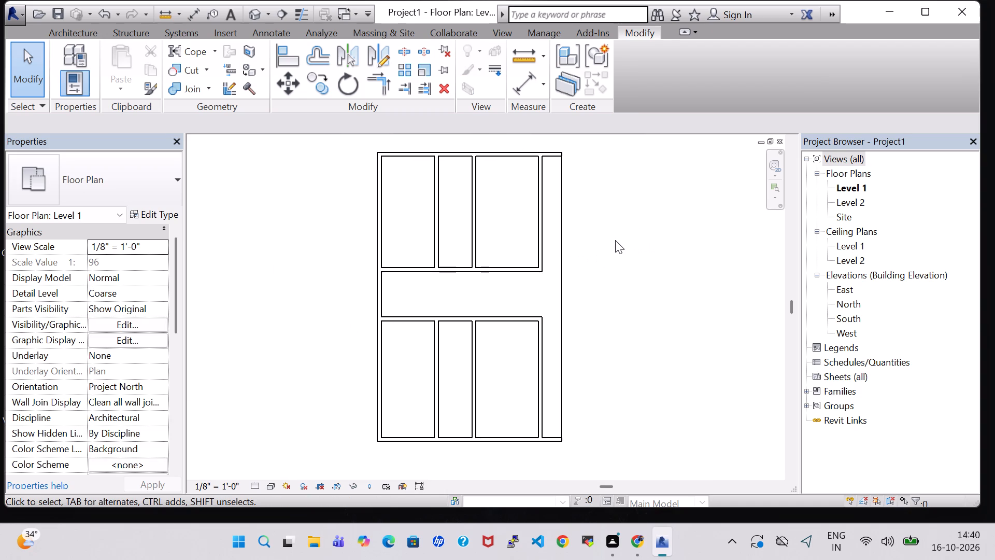
pyautogui.scroll(1, 615, 240)
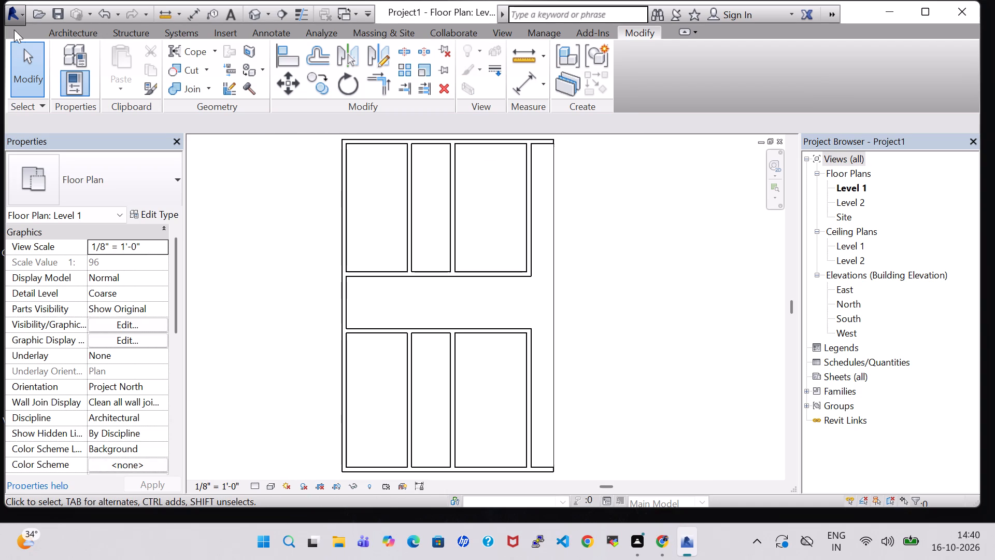
pyautogui.click(59, 32)
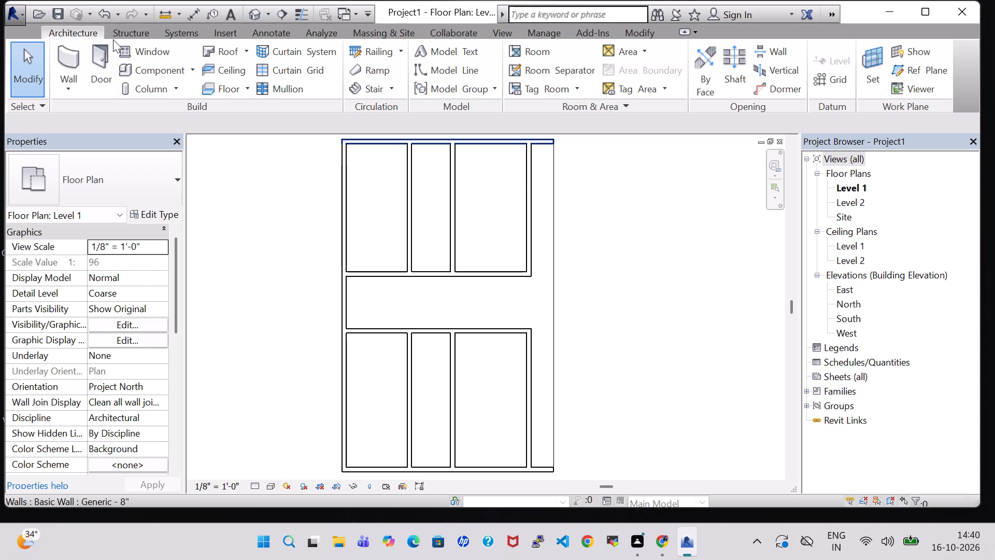
pyautogui.click(64, 52)
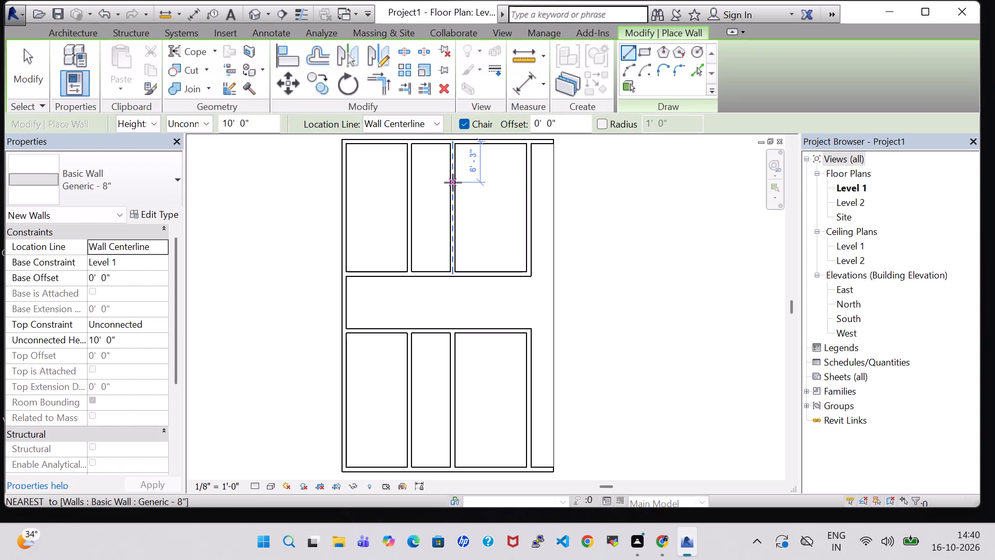
pyautogui.click(412, 402)
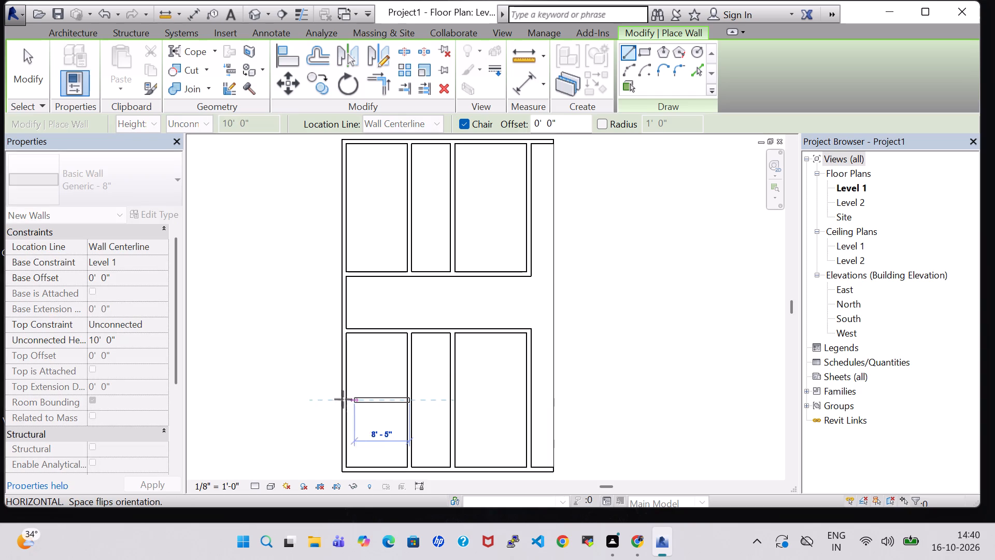
pyautogui.click(346, 401)
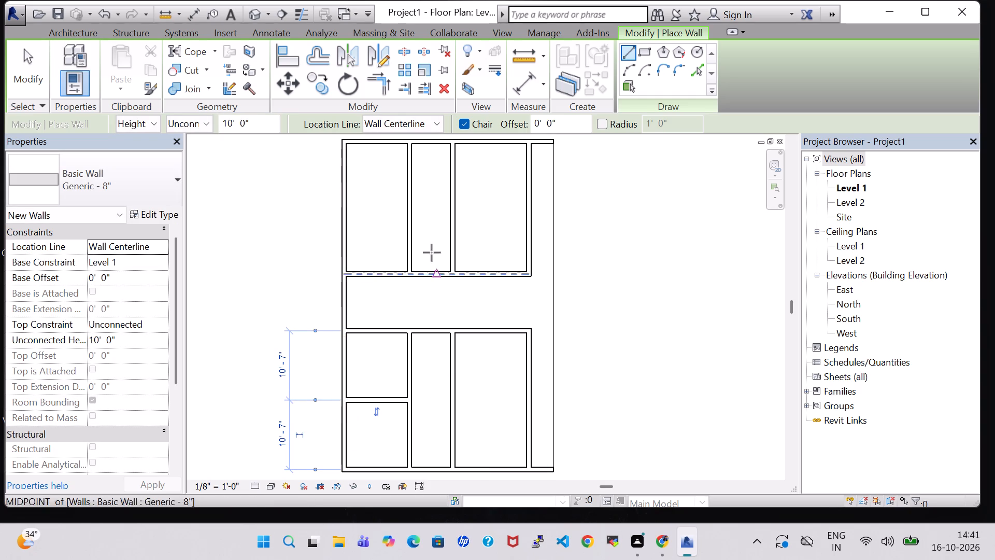
pyautogui.click(411, 209)
pyautogui.click(350, 205)
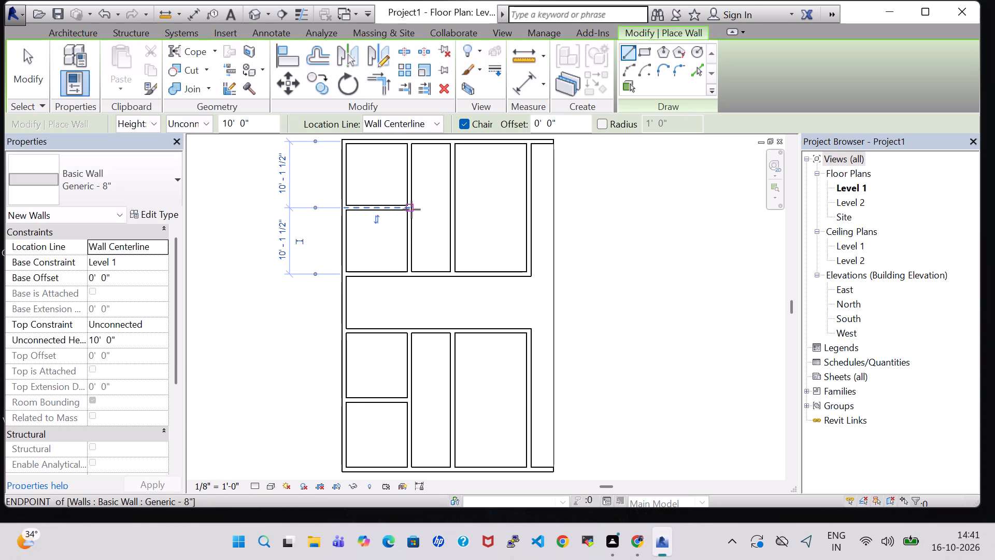
# In the upper block, wall across the narrow middle room 5'-7 1/2" below the top wall, and extend the left divider to the side-strip wall.
pyautogui.click(411, 178)
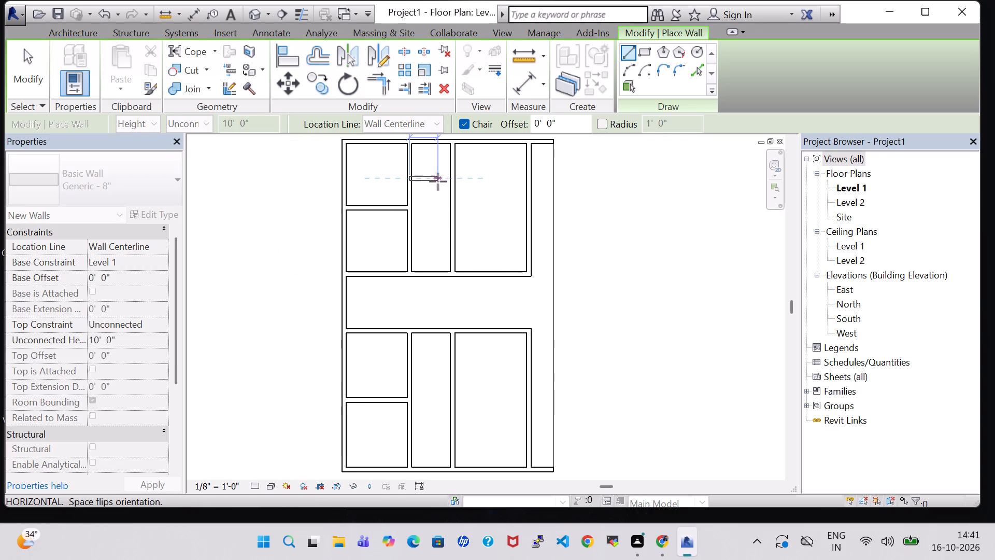
pyautogui.click(451, 183)
pyautogui.moveTo(441, 200); pyautogui.dragTo(447, 207, button='middle')
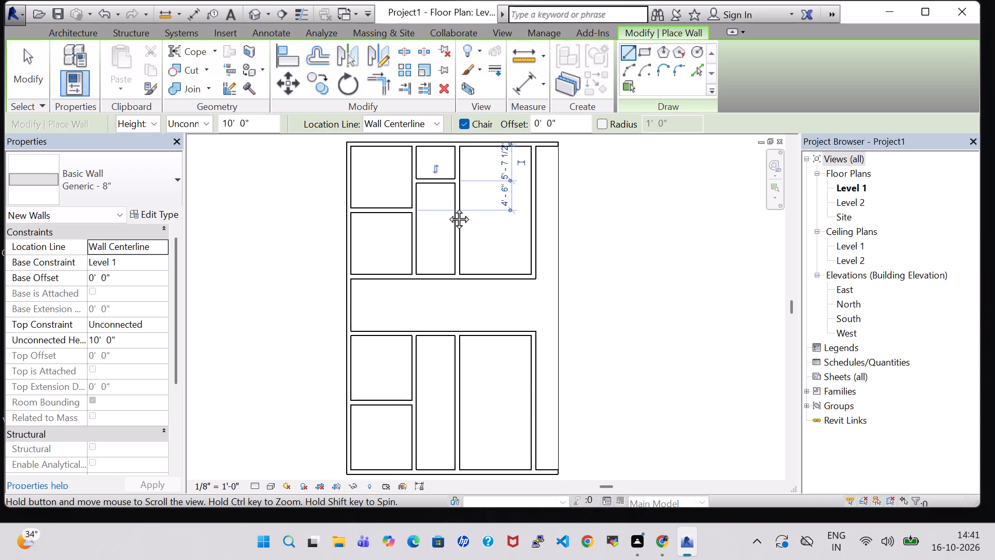
pyautogui.moveTo(447, 207); pyautogui.dragTo(434, 292, button='middle')
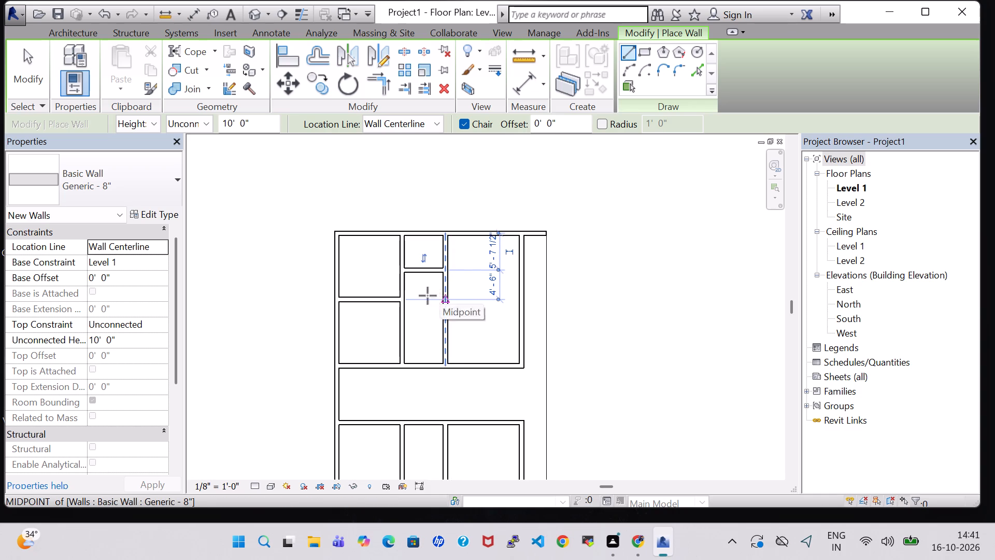
pyautogui.click(400, 299)
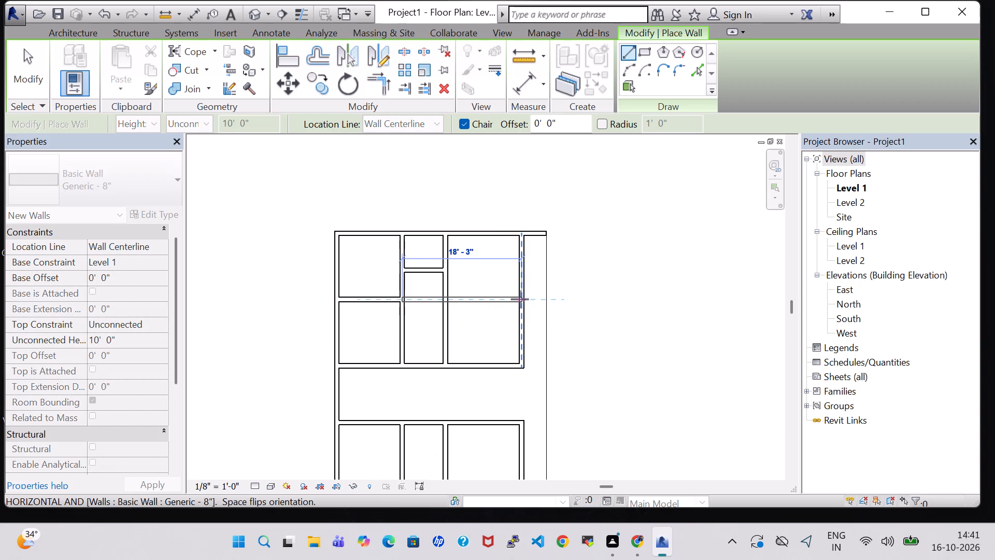
pyautogui.click(520, 299)
# In the lower block, draw horizontal walls across the right room 8'-11" and the narrow middle room 6'-10" above the bottom wall.
pyautogui.scroll(-2, 519, 314)
pyautogui.moveTo(517, 316); pyautogui.dragTo(510, 244, button='middle')
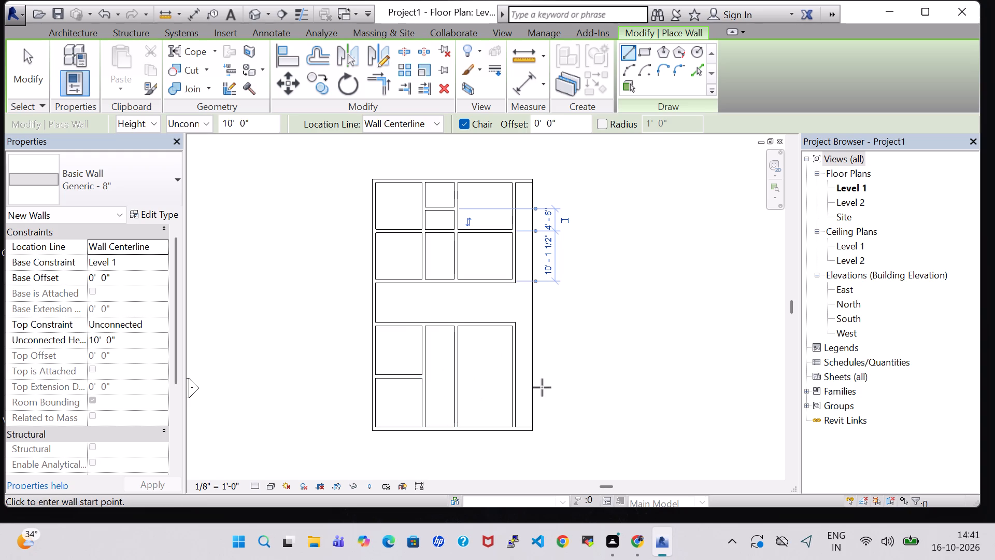
pyautogui.click(514, 385)
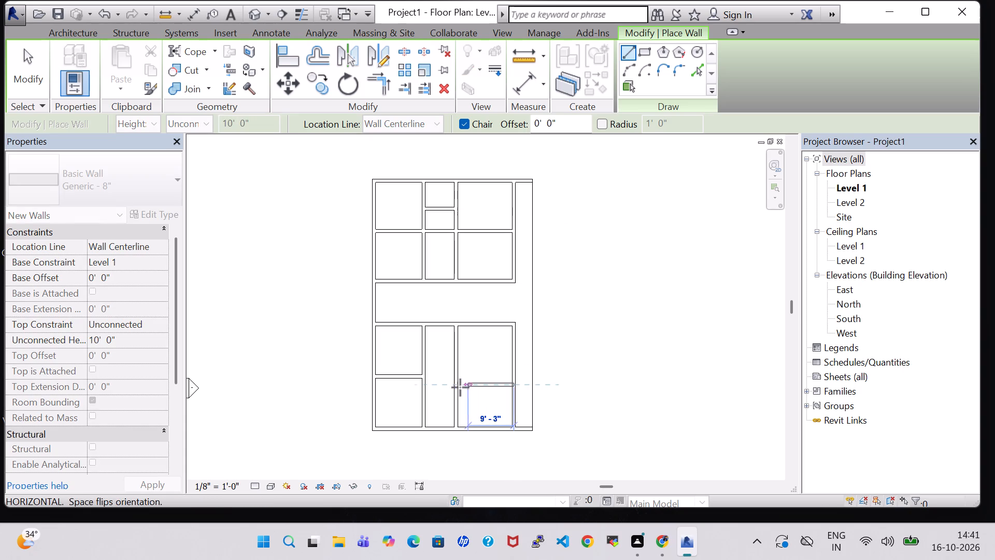
pyautogui.click(459, 387)
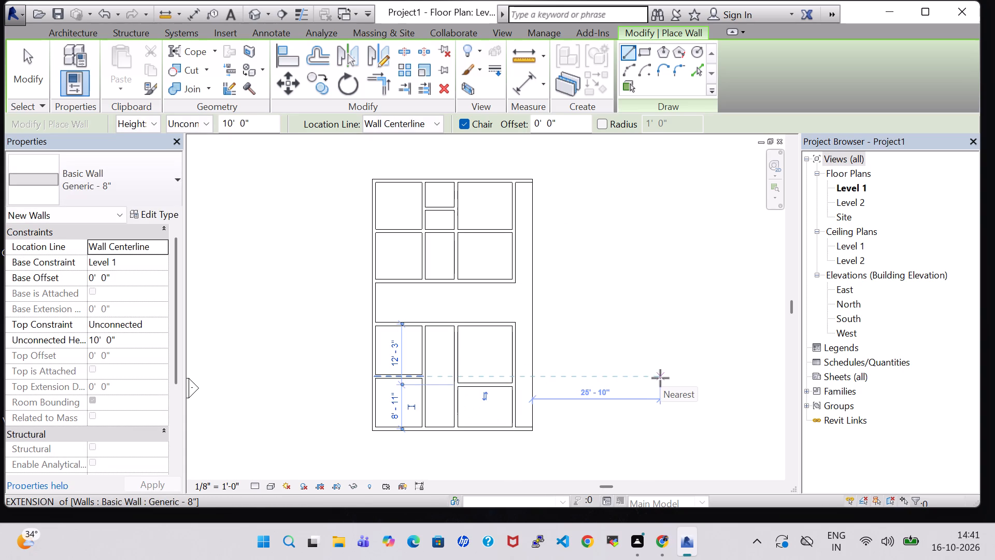
pyautogui.click(459, 395)
pyautogui.click(428, 396)
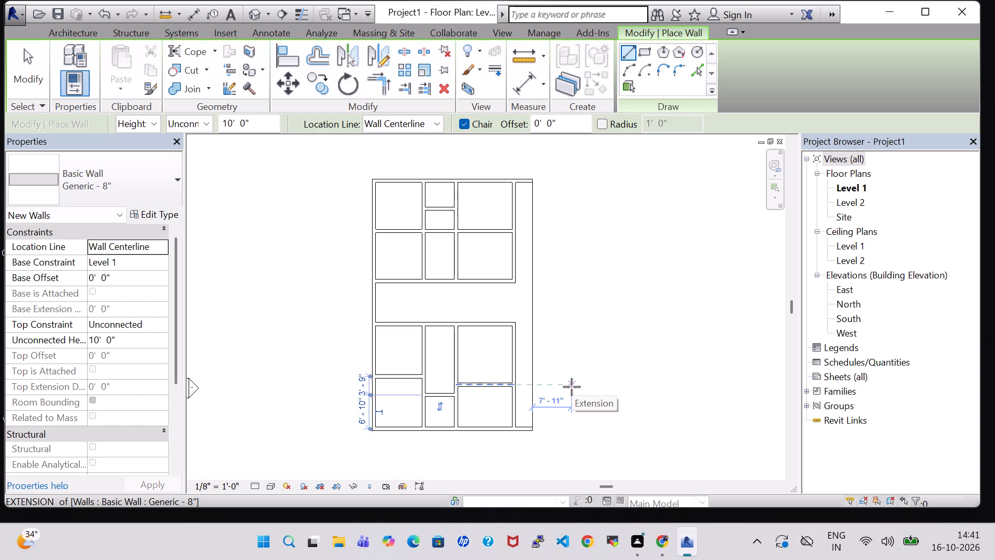
pyautogui.press('Escape')
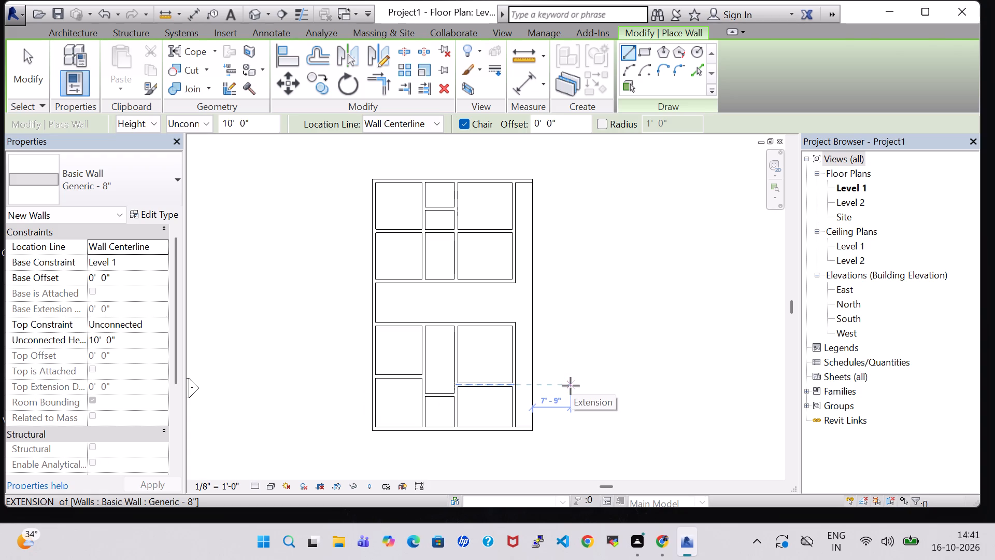
pyautogui.press('Escape')
# Split the upper block's long horizontal divider at both sides of the narrow middle room, without deleting the inner segment.
pyautogui.moveTo(591, 286); pyautogui.dragTo(650, 311, button='middle')
pyautogui.scroll(1, 650, 306)
pyautogui.moveTo(650, 306); pyautogui.dragTo(631, 270, button='middle')
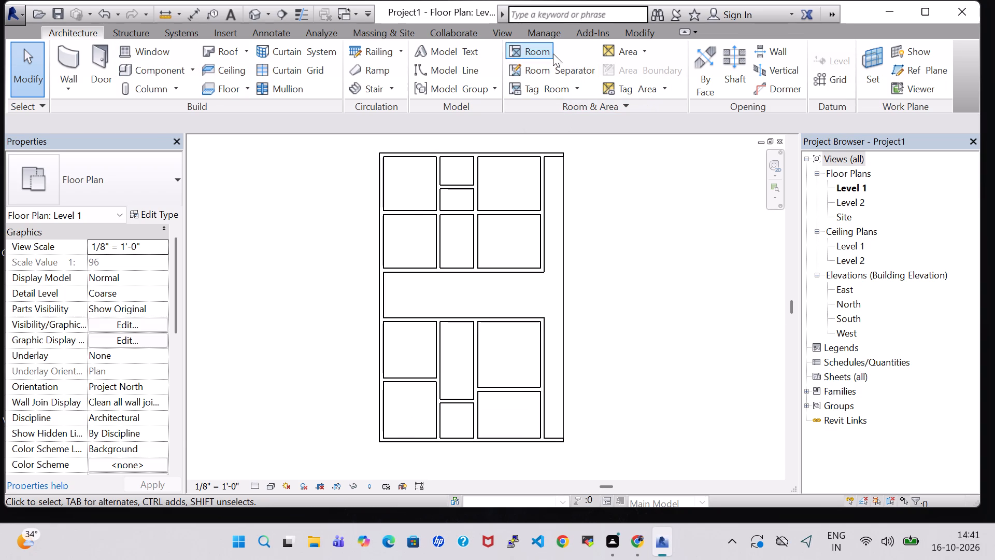
pyautogui.click(638, 36)
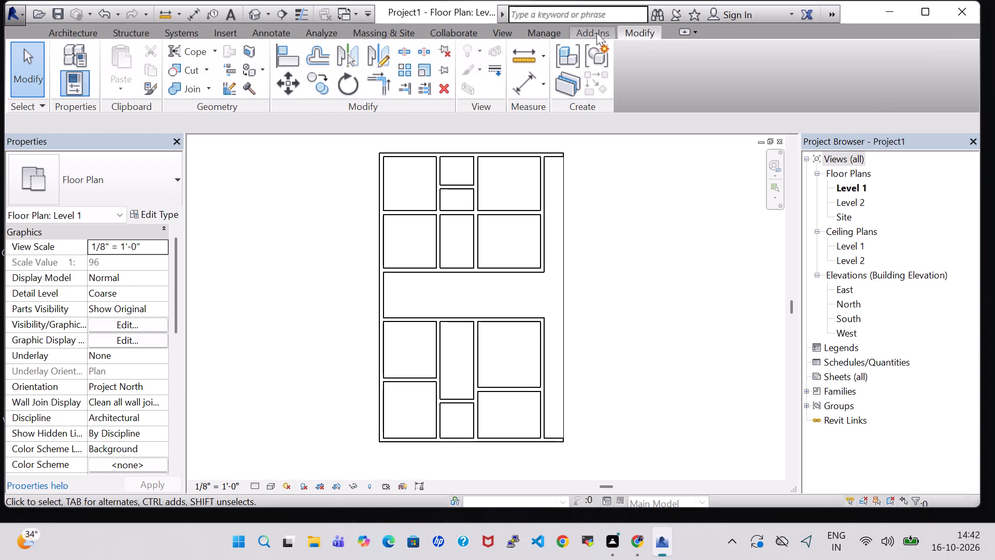
pyautogui.click(402, 51)
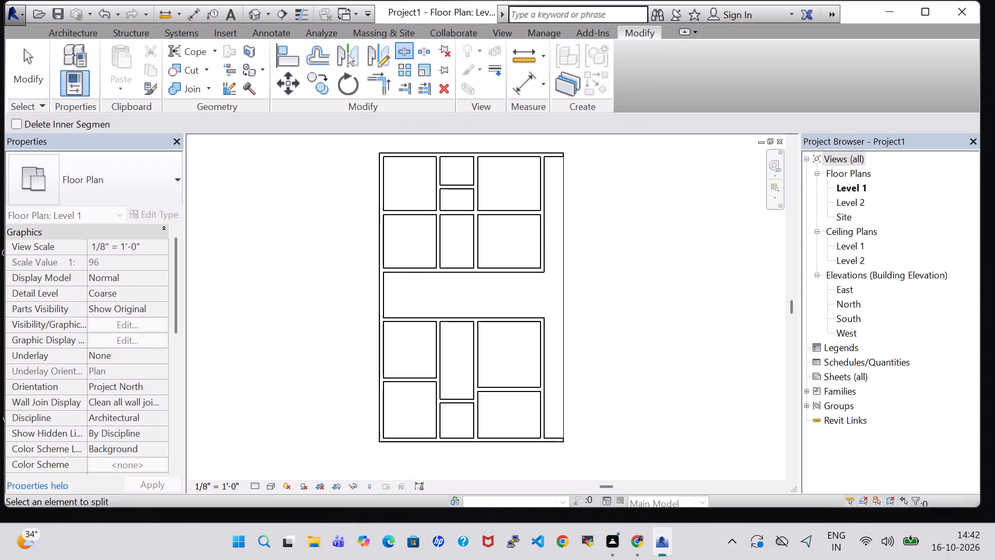
pyautogui.scroll(3, 559, 220)
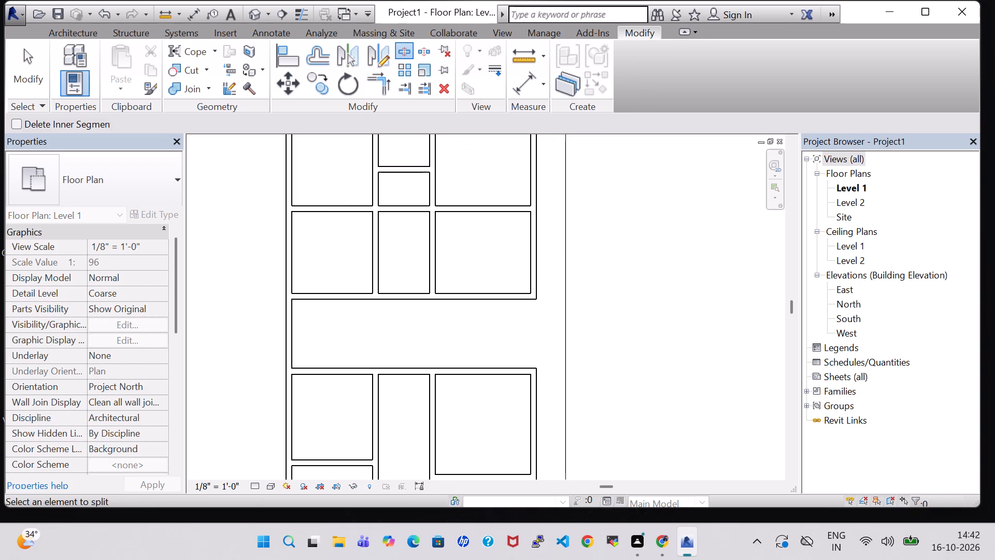
pyautogui.scroll(2, 435, 204)
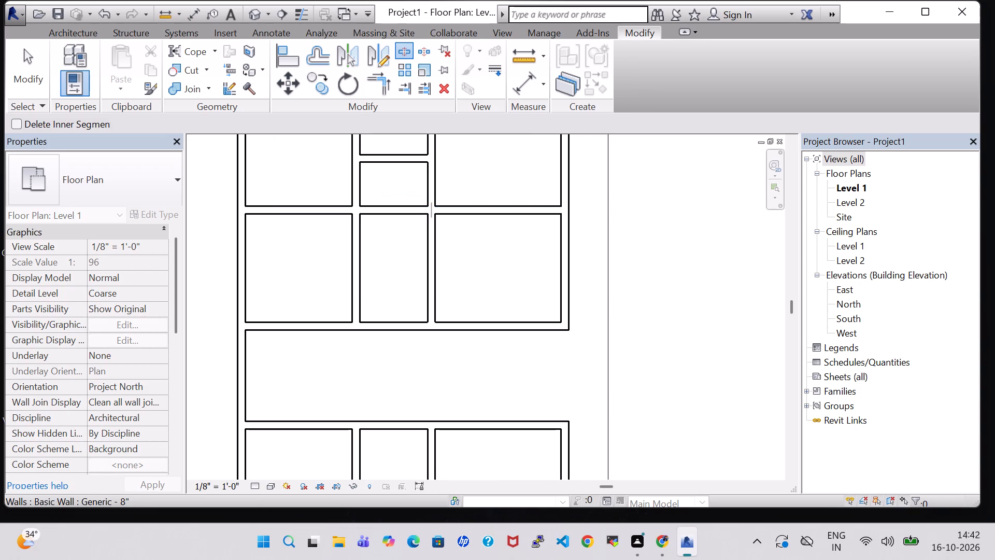
pyautogui.scroll(3, 428, 210)
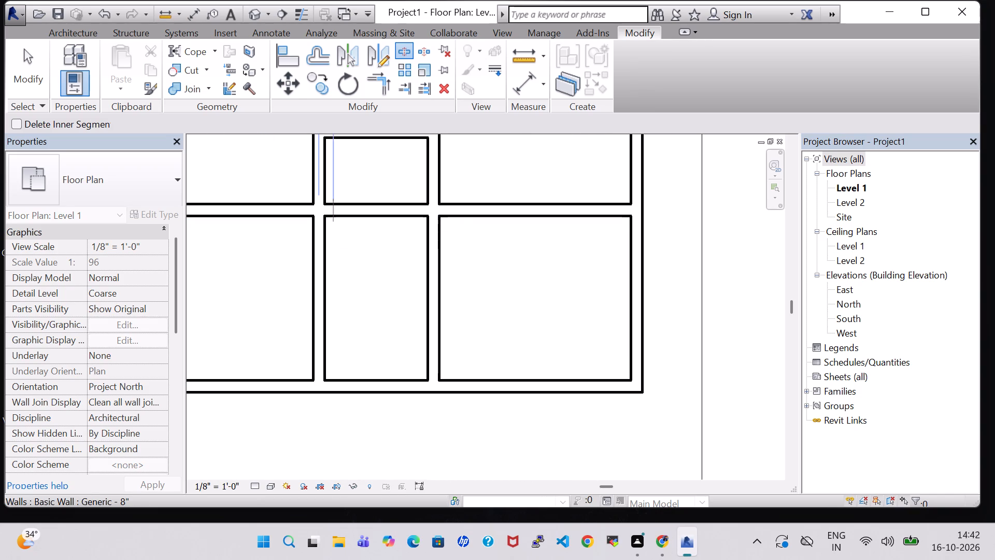
pyautogui.click(326, 212)
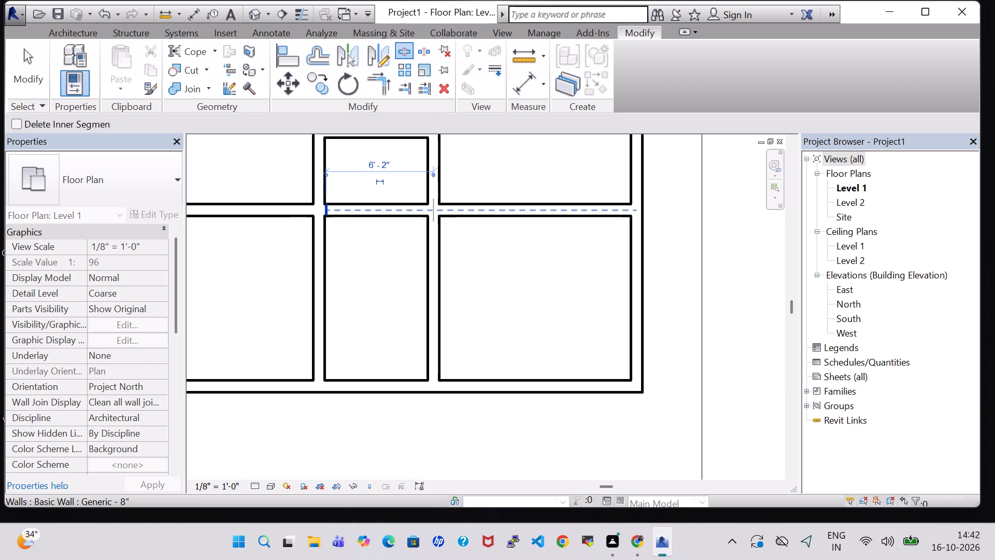
pyautogui.scroll(4, 425, 209)
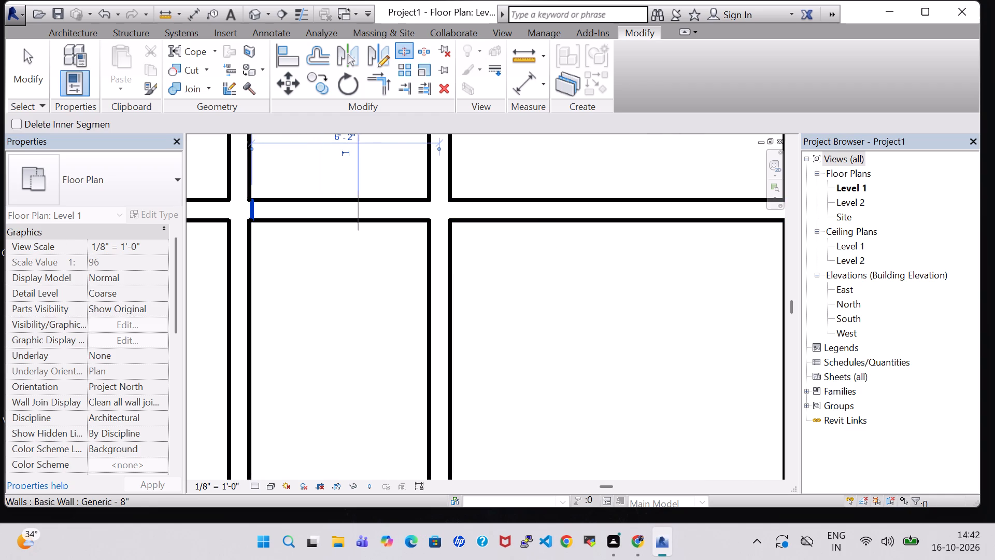
pyautogui.moveTo(419, 212); pyautogui.dragTo(372, 216, button='middle')
pyautogui.click(380, 213)
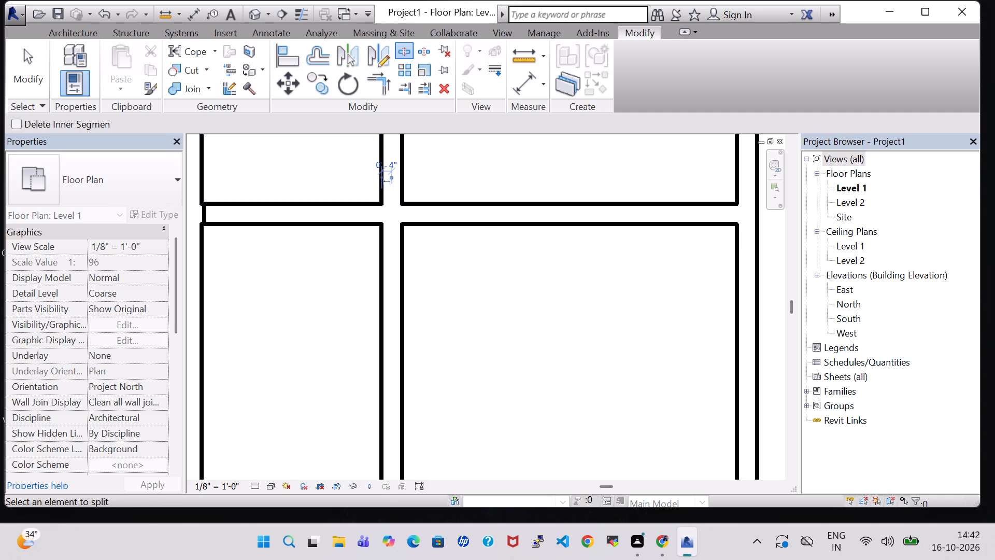
pyautogui.click(376, 213)
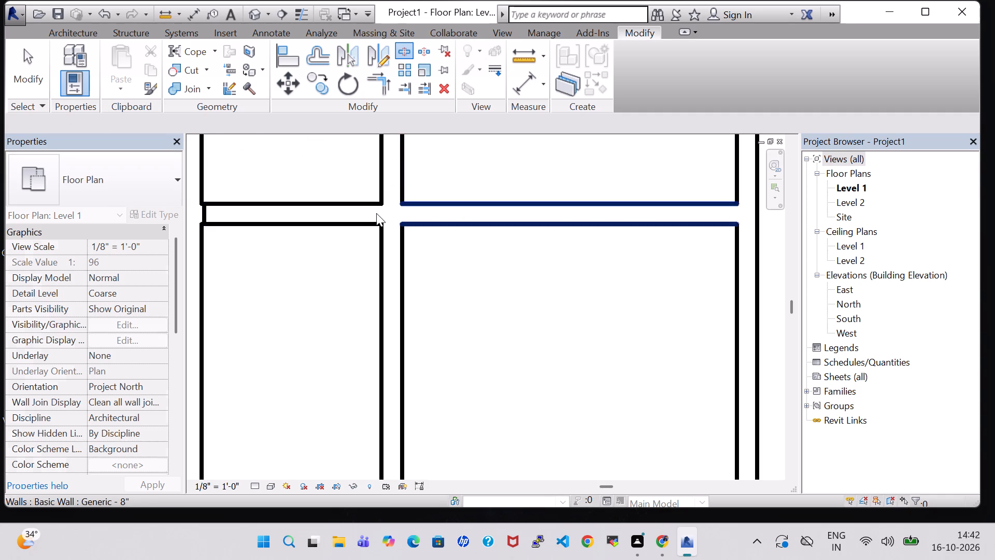
# Delete the divider segment crossing the narrow middle room of the upper block.
pyautogui.click(369, 218)
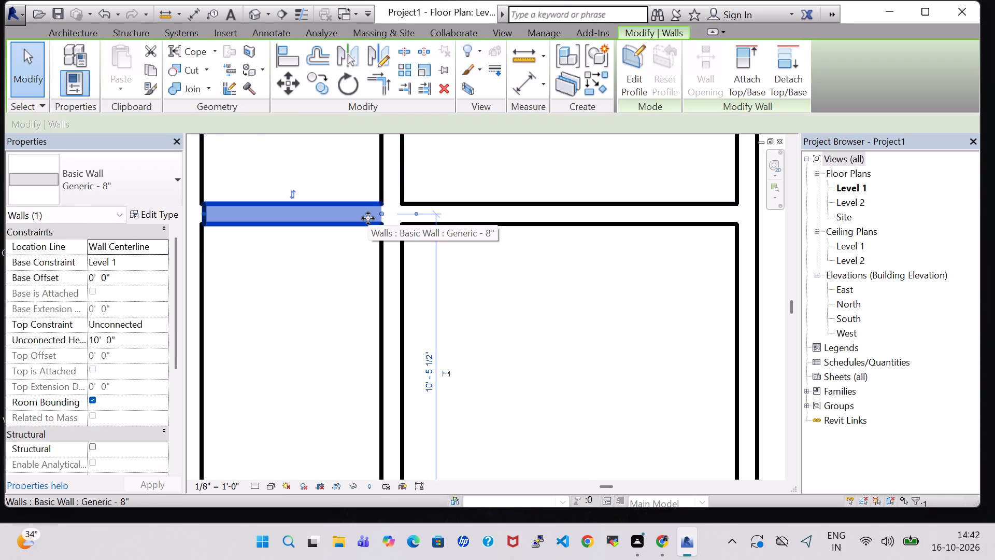
pyautogui.press('Delete')
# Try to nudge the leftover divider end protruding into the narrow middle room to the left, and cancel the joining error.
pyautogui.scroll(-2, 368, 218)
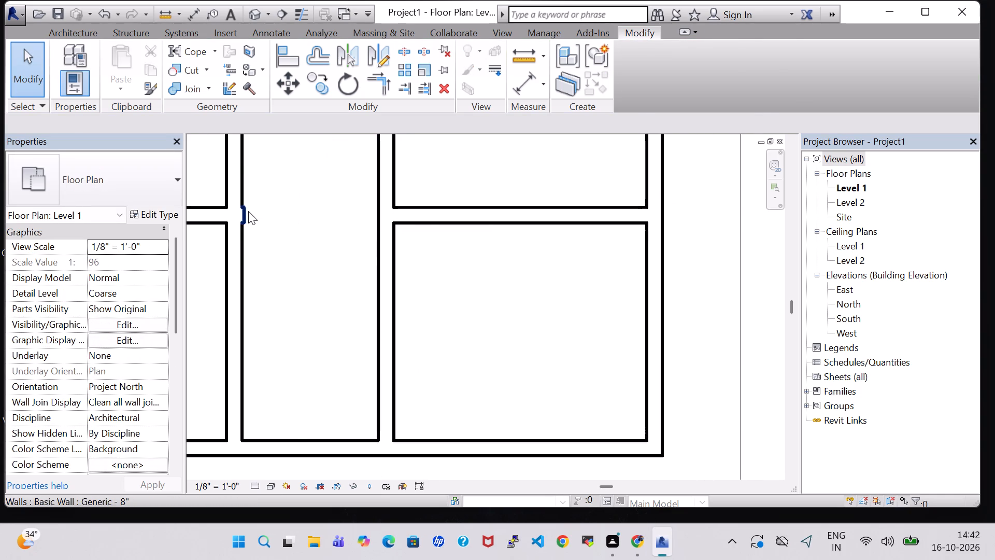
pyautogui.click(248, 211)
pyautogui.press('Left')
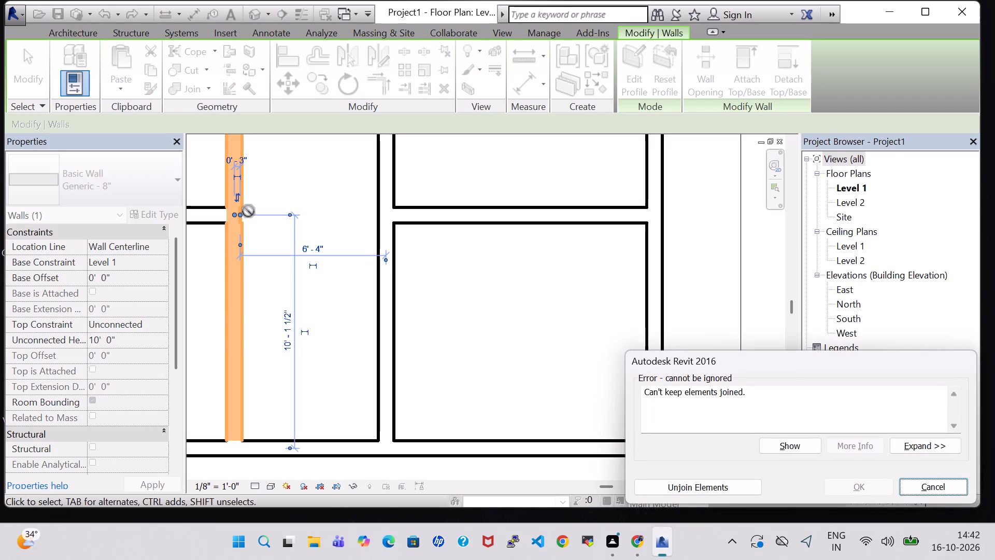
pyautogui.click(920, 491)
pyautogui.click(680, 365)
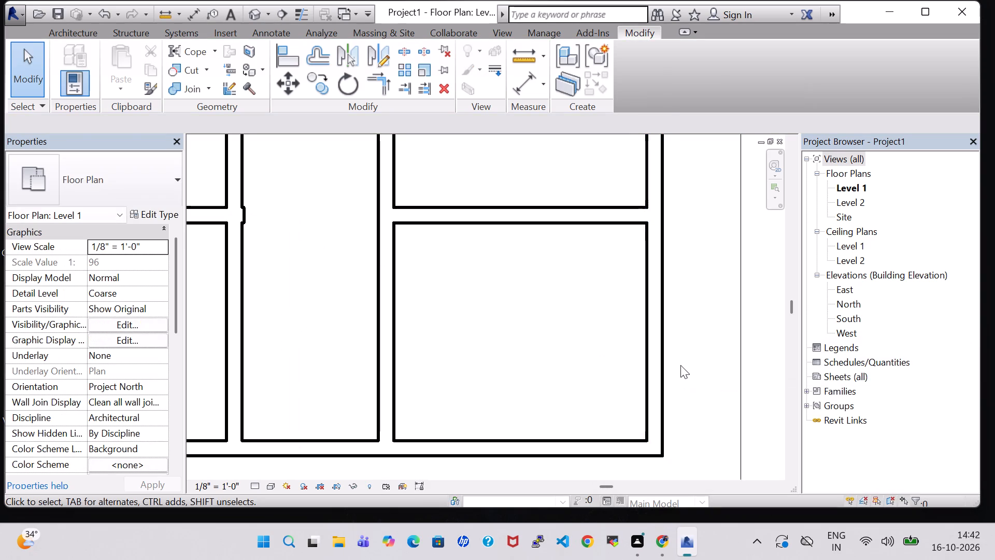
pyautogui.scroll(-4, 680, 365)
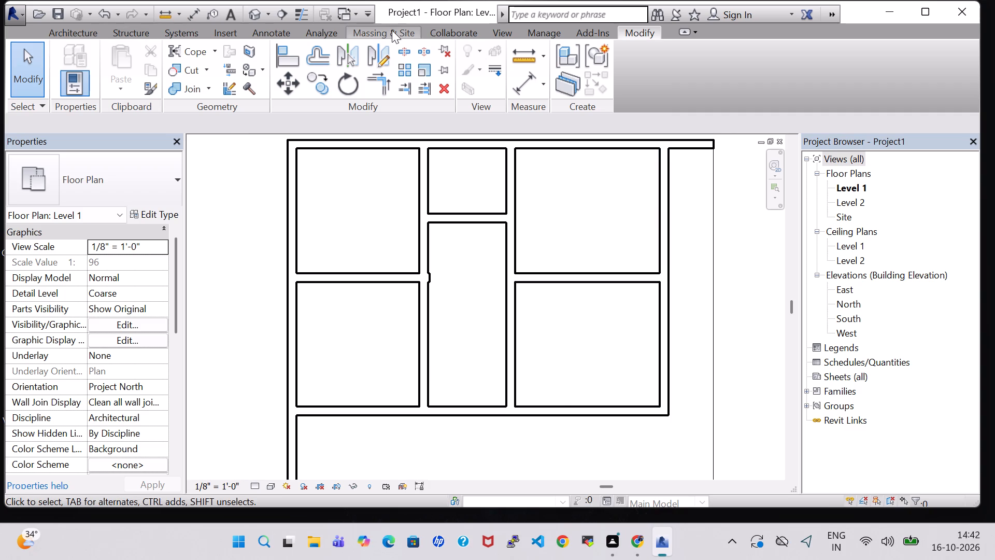
# In the upper block, split the wall right of the narrow middle room at the horizontal divider and just above the block's bottom wall.
pyautogui.click(399, 48)
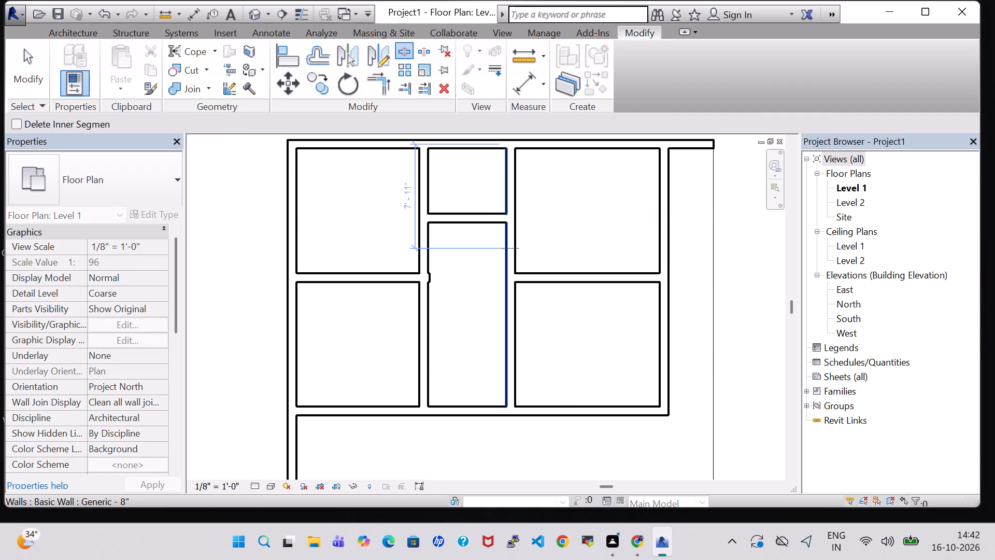
pyautogui.scroll(8, 525, 298)
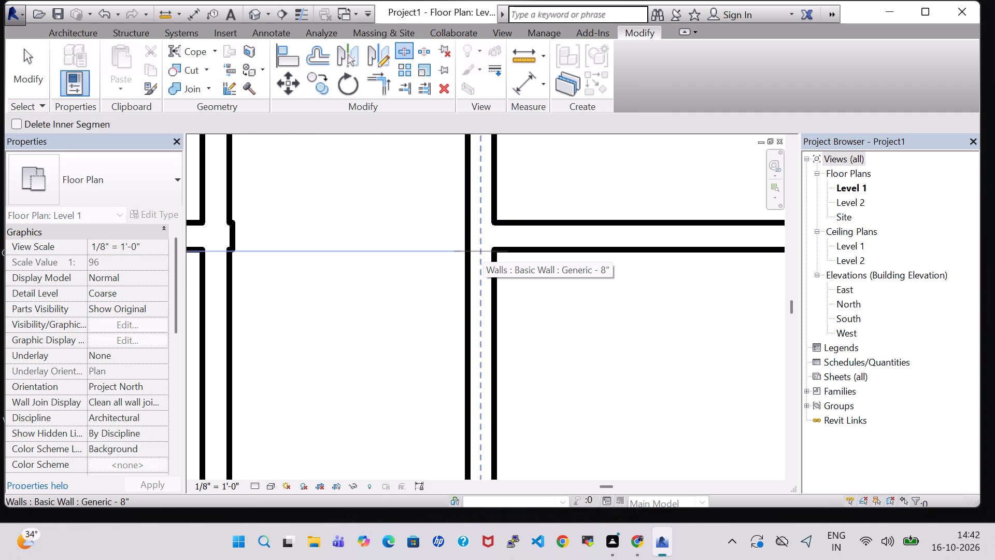
pyautogui.click(485, 250)
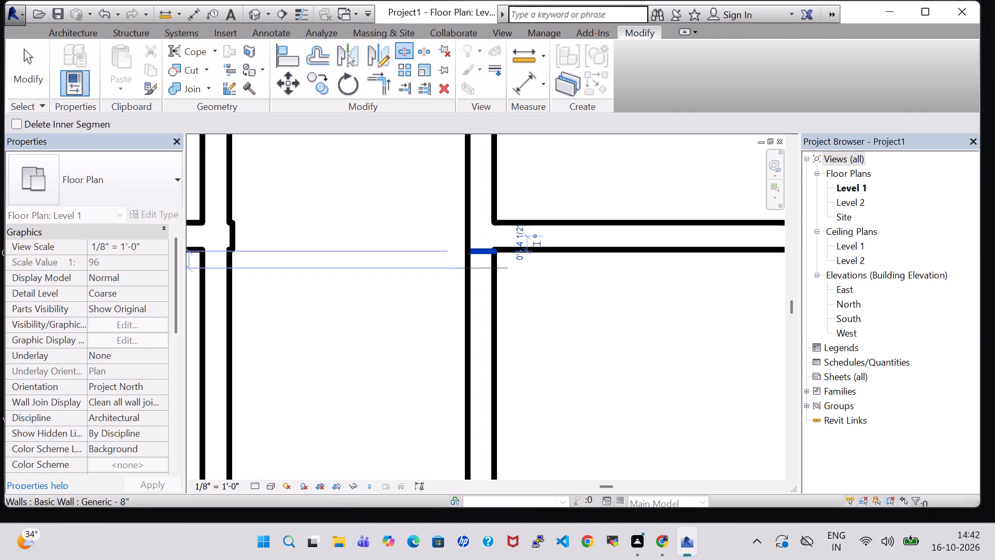
pyautogui.moveTo(657, 381); pyautogui.dragTo(616, 277, button='middle')
pyautogui.scroll(-4, 620, 273)
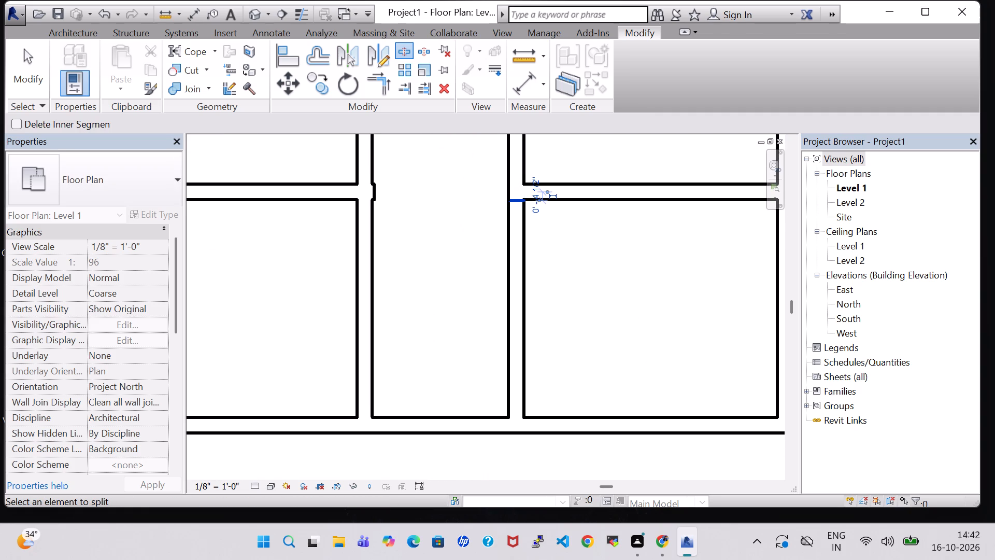
pyautogui.moveTo(590, 338); pyautogui.dragTo(594, 326, button='middle')
pyautogui.scroll(3, 594, 326)
pyautogui.moveTo(594, 326); pyautogui.dragTo(628, 212, button='middle')
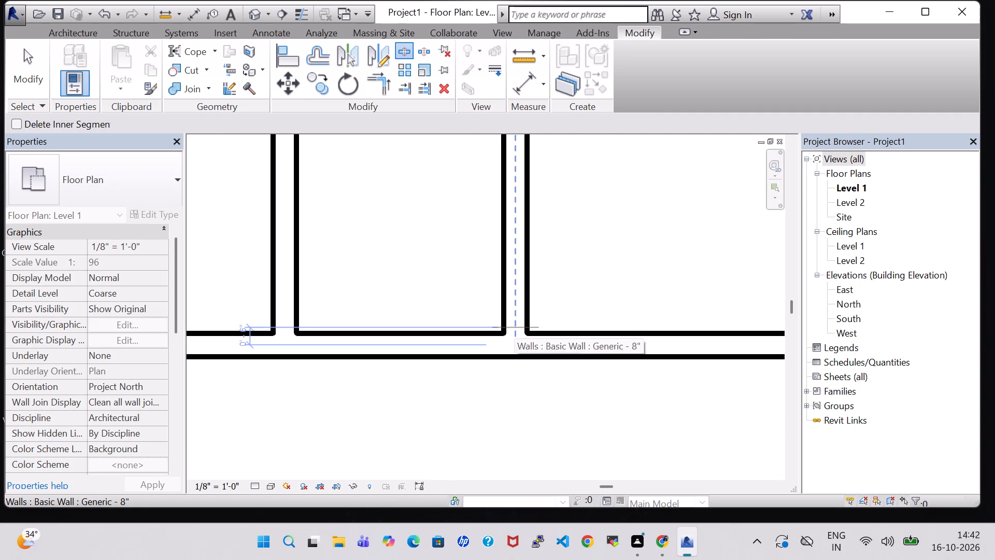
pyautogui.click(514, 332)
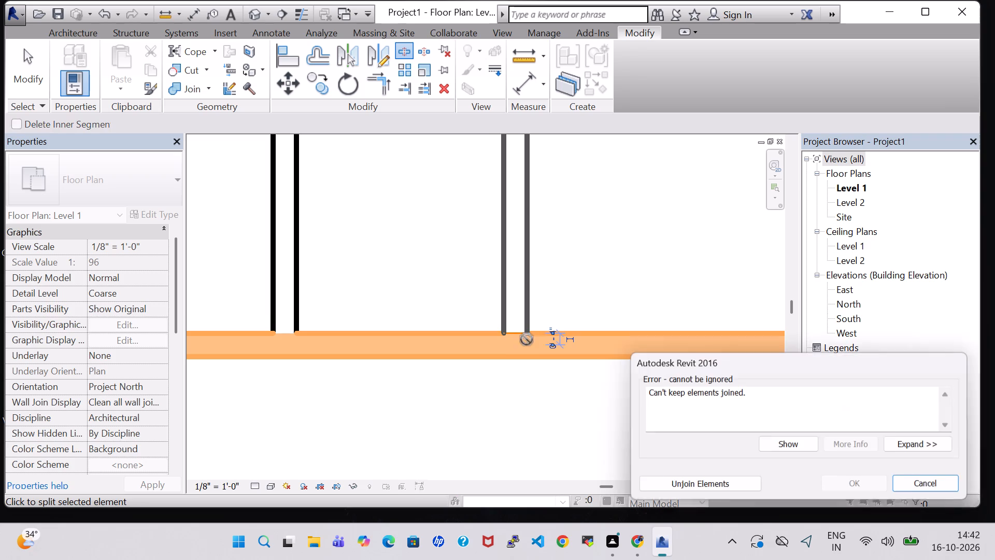
pyautogui.click(926, 482)
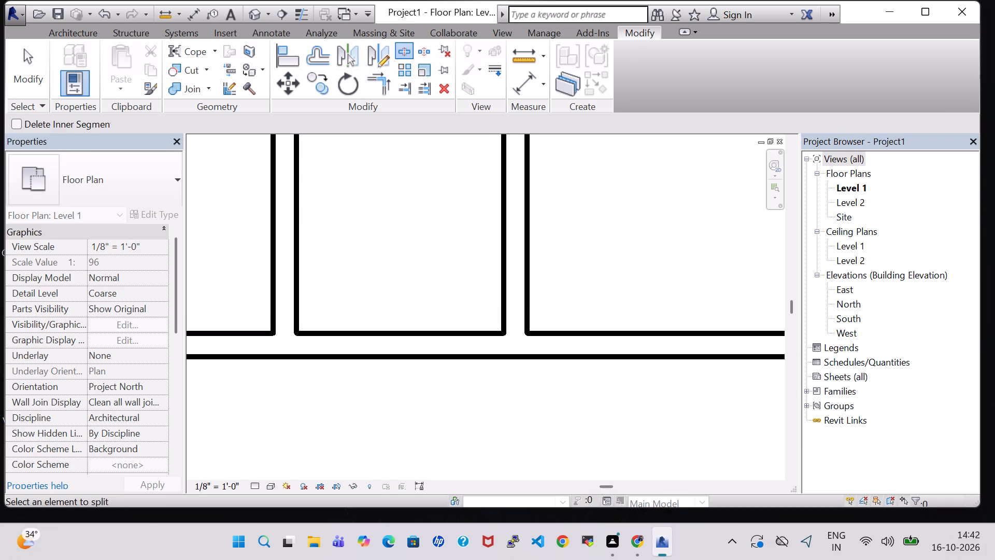
pyautogui.click(515, 329)
pyautogui.press('Escape')
pyautogui.press('Escape')
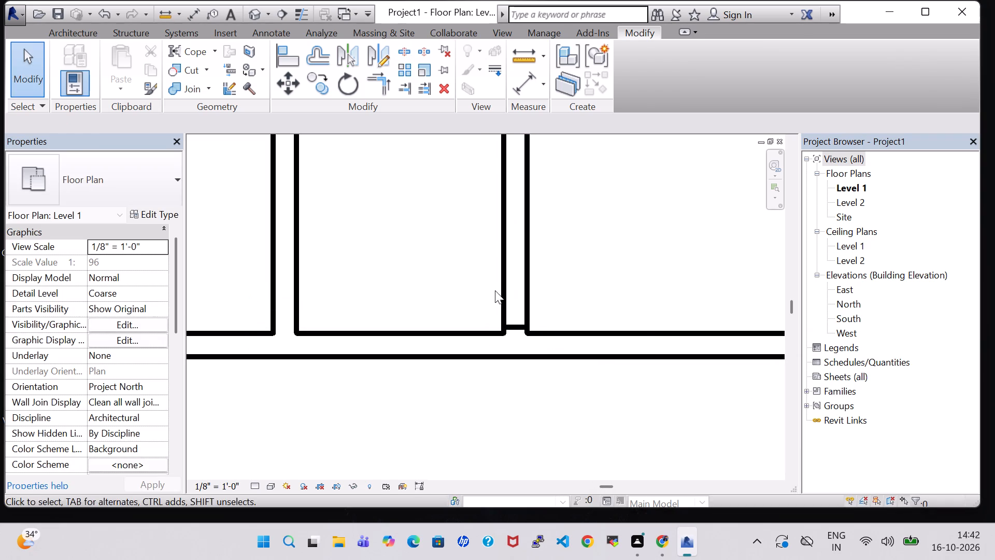
# Delete the wall segment between the narrow middle room and the lower-right room, plus its leftover stub at the bottom wall.
pyautogui.click(517, 291)
pyautogui.press('Delete')
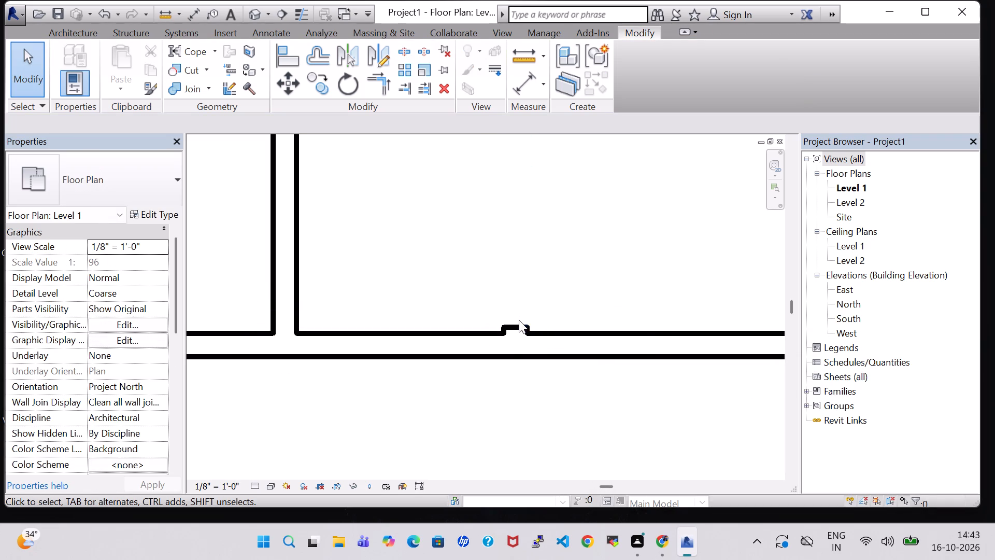
pyautogui.click(519, 326)
pyautogui.press('Delete')
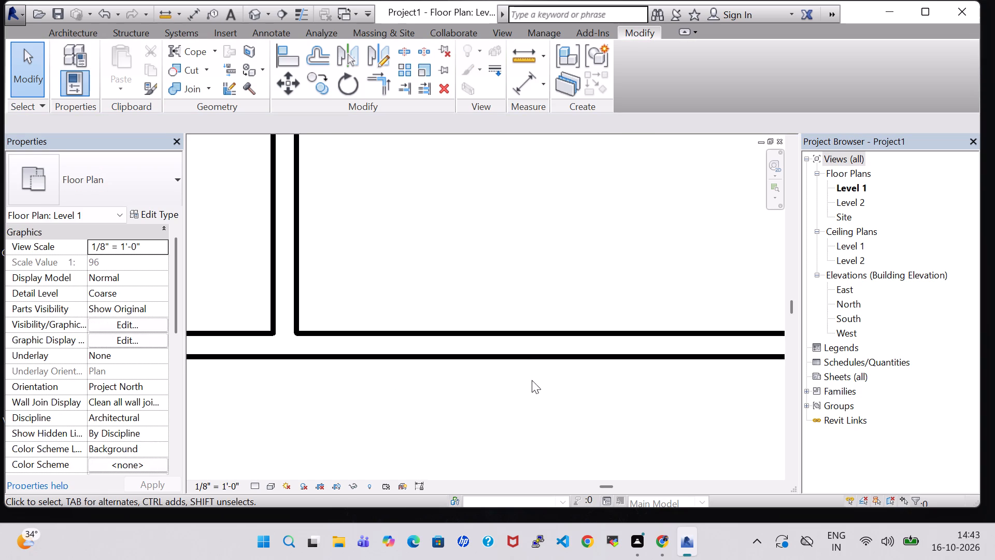
pyautogui.click(532, 380)
# Examine the merged space in the upper block and the room layout of the whole Level 1 plan.
pyautogui.scroll(-6, 528, 326)
pyautogui.moveTo(503, 252); pyautogui.dragTo(503, 269, button='middle')
pyautogui.scroll(-3, 495, 261)
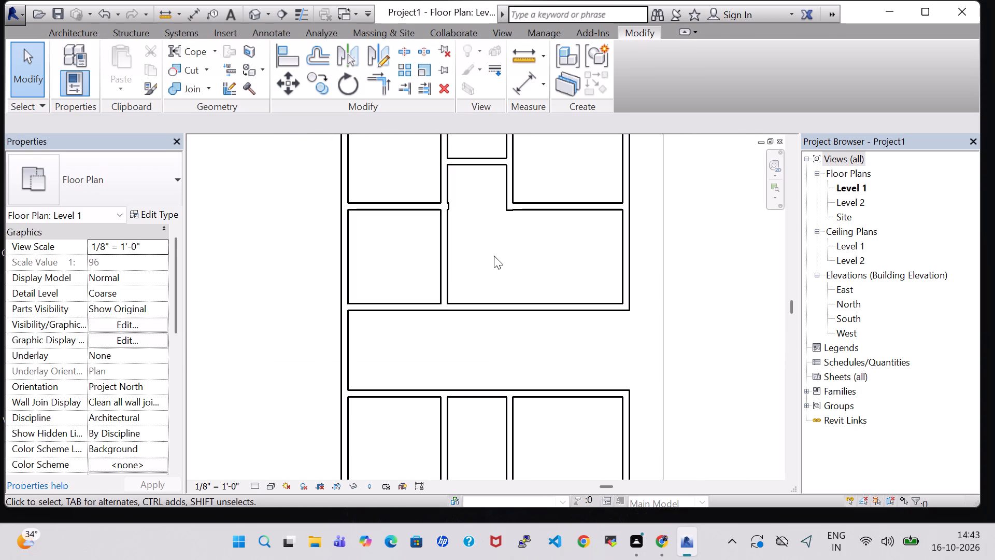
pyautogui.moveTo(494, 256); pyautogui.dragTo(414, 343, button='middle')
pyautogui.scroll(4, 428, 323)
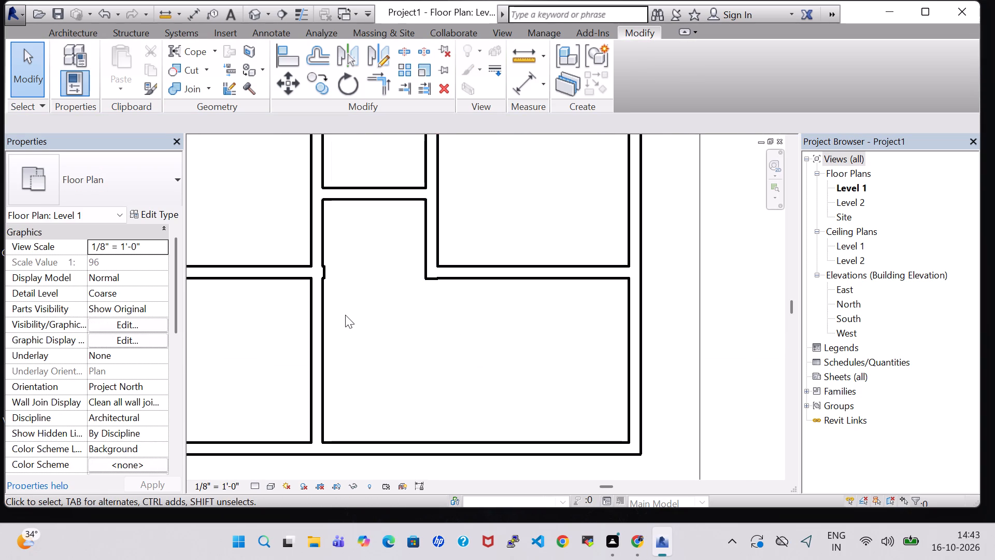
pyautogui.scroll(-4, 345, 315)
pyautogui.moveTo(372, 325); pyautogui.dragTo(441, 323, button='middle')
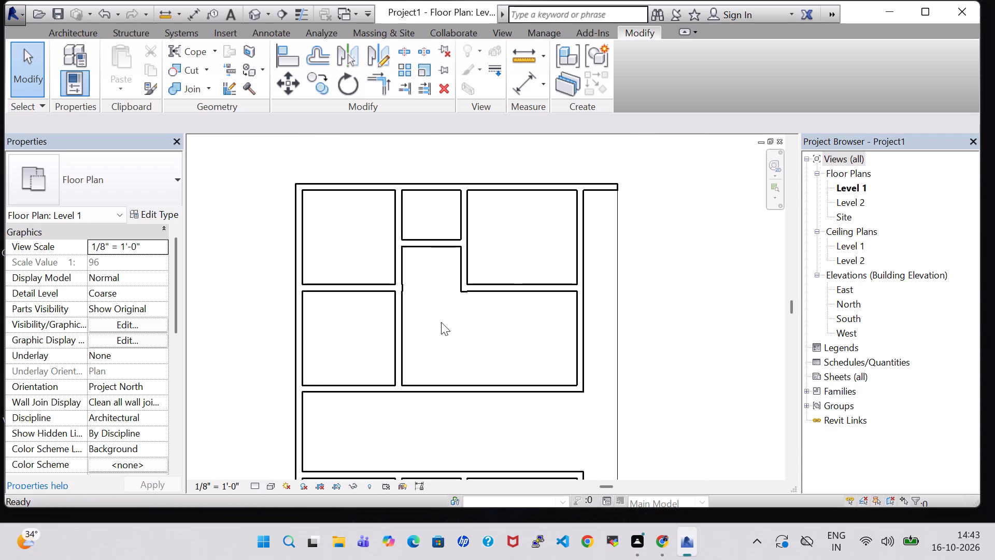
pyautogui.scroll(-1, 454, 335)
pyautogui.moveTo(508, 378); pyautogui.dragTo(472, 333, button='middle')
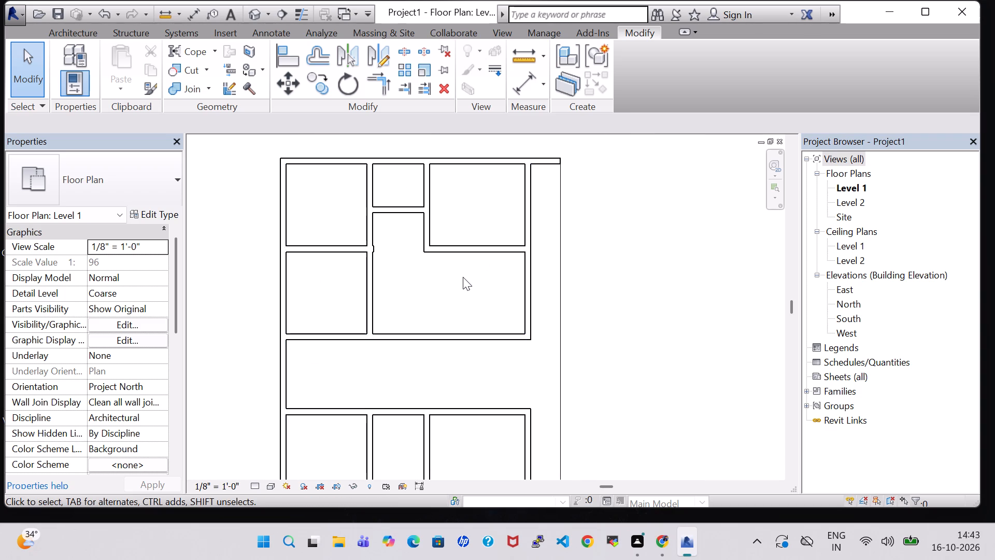
pyautogui.scroll(-1, 477, 392)
pyautogui.moveTo(455, 370); pyautogui.dragTo(484, 312, button='middle')
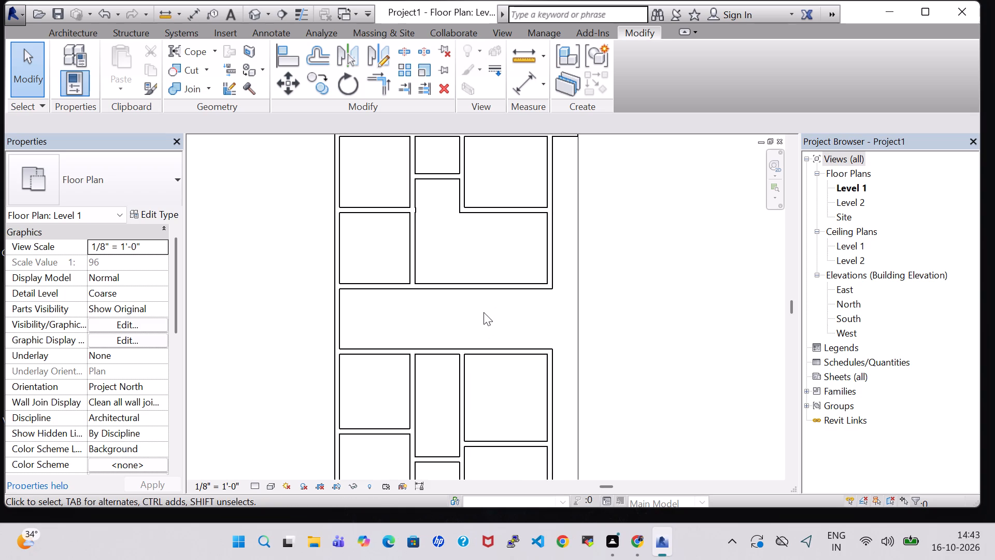
pyautogui.scroll(-1, 484, 314)
pyautogui.moveTo(484, 316); pyautogui.dragTo(481, 311, button='middle')
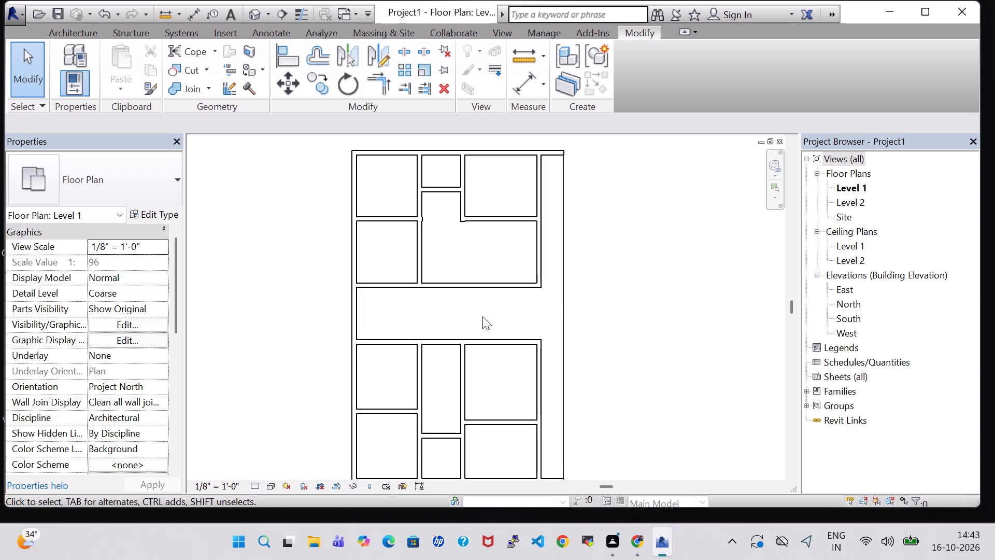
pyautogui.middleClick(482, 316)
pyautogui.scroll(-1, 482, 313)
pyautogui.moveTo(482, 313); pyautogui.dragTo(478, 299, button='middle')
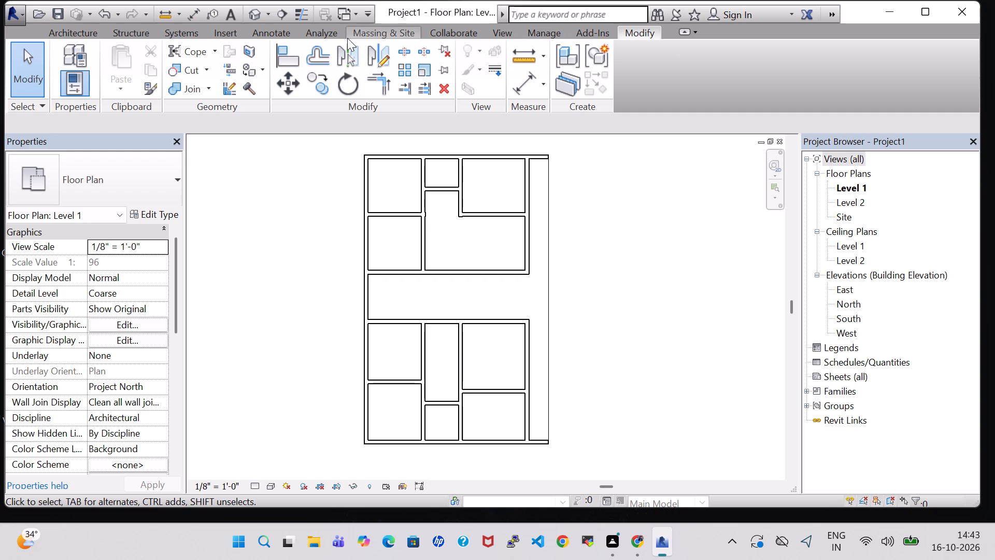
# Cut a 2'-9" opening in the wall between the upper-left room and the middle space by splitting it twice and deleting the piece.
pyautogui.click(407, 54)
pyautogui.scroll(8, 436, 185)
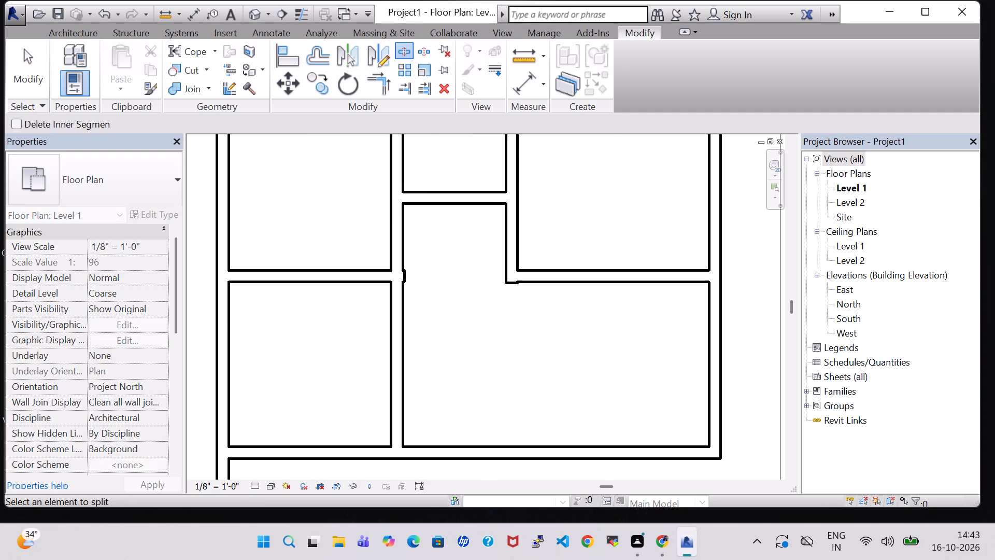
pyautogui.click(395, 262)
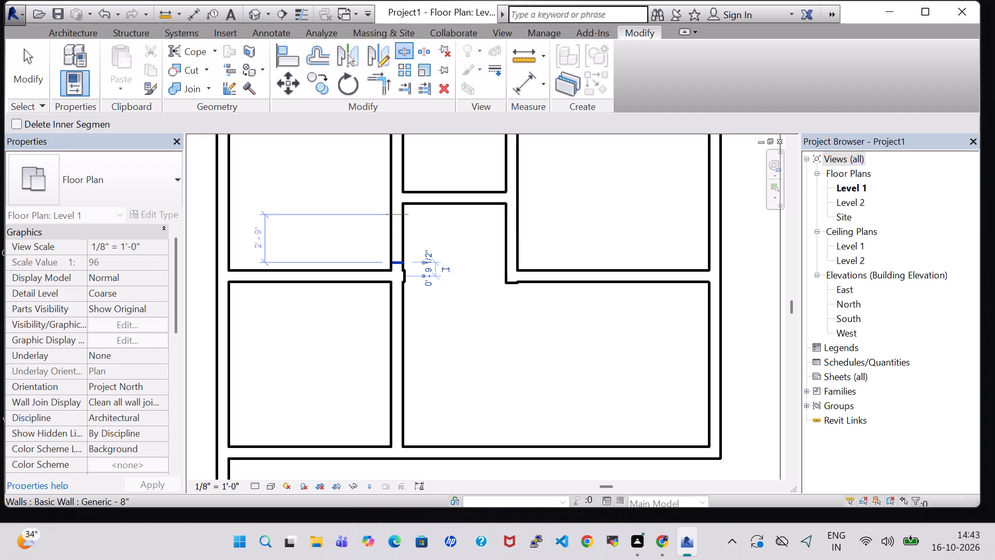
pyautogui.click(400, 214)
pyautogui.scroll(-3, 511, 283)
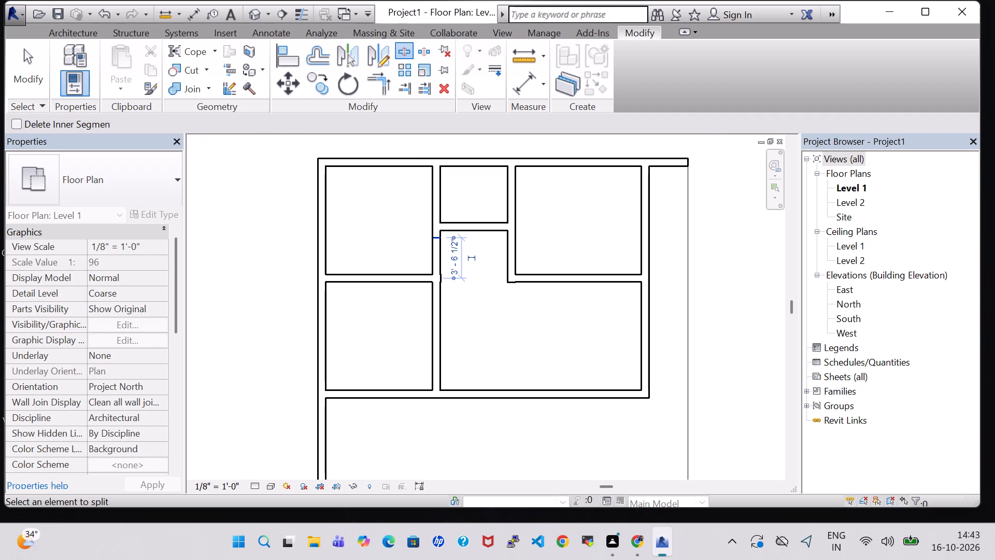
pyautogui.press('Escape')
pyautogui.press('Escape')
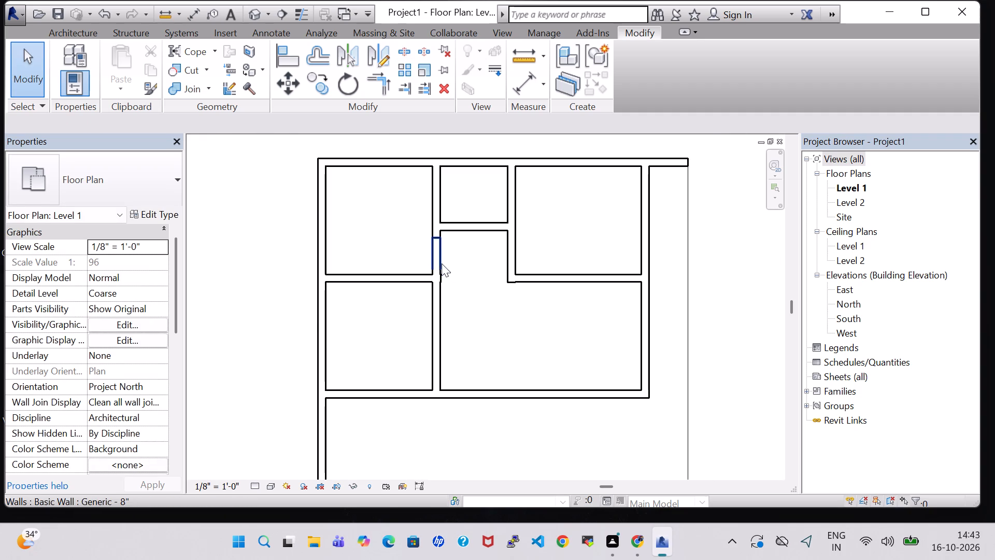
pyautogui.click(437, 261)
pyautogui.press('Delete')
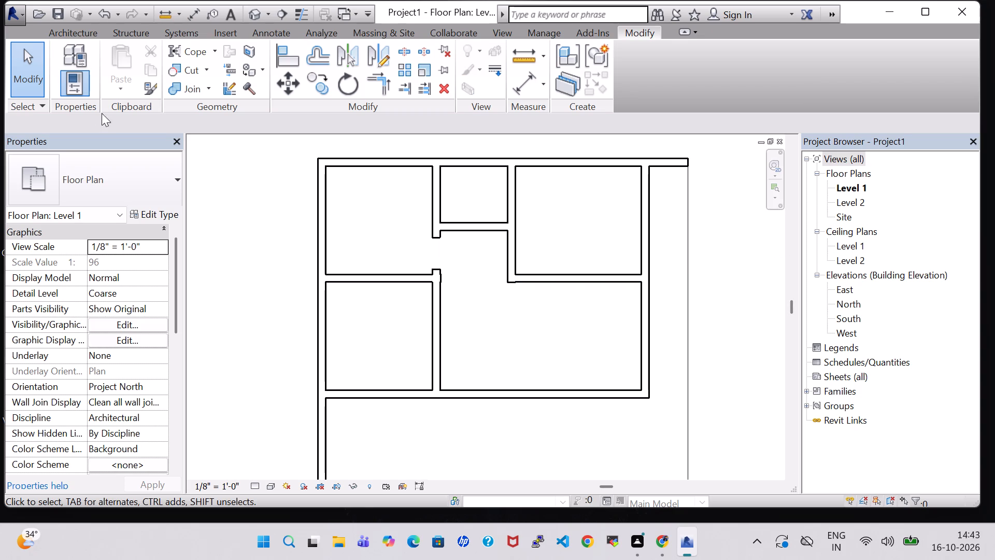
# Cut a 3'-0" opening in the lower block's right-room divider, starting 11" from the narrow room's wall, by splitting and deleting the piece.
pyautogui.scroll(-3, 416, 77)
pyautogui.click(412, 53)
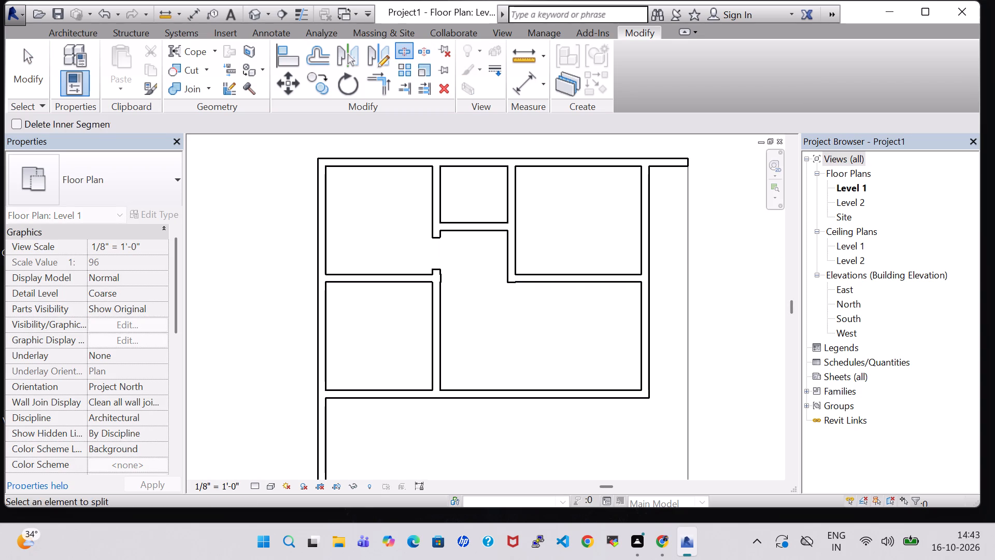
pyautogui.moveTo(683, 274); pyautogui.dragTo(696, 155, button='middle')
pyautogui.moveTo(600, 429); pyautogui.dragTo(591, 334, button='middle')
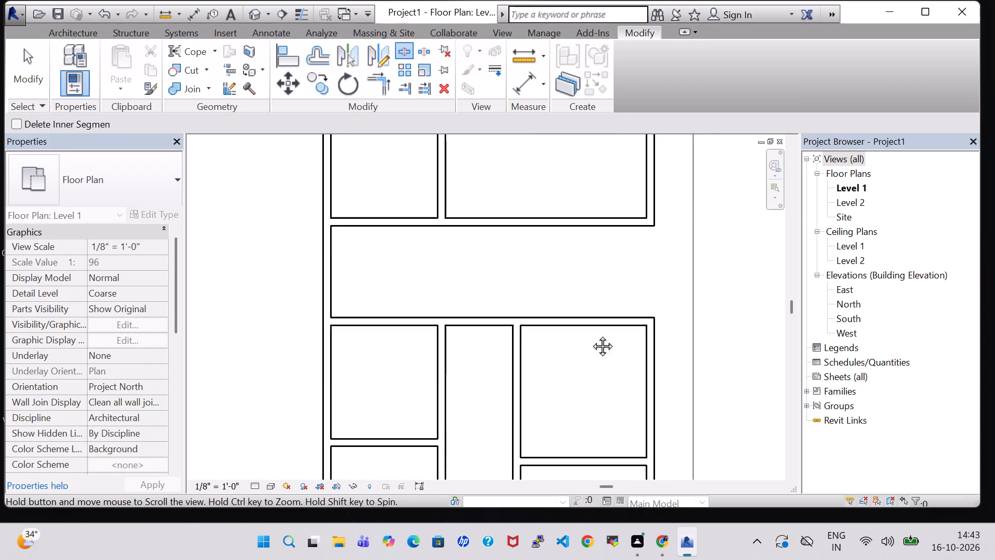
pyautogui.moveTo(591, 334); pyautogui.dragTo(616, 244, button='middle')
pyautogui.scroll(4, 587, 291)
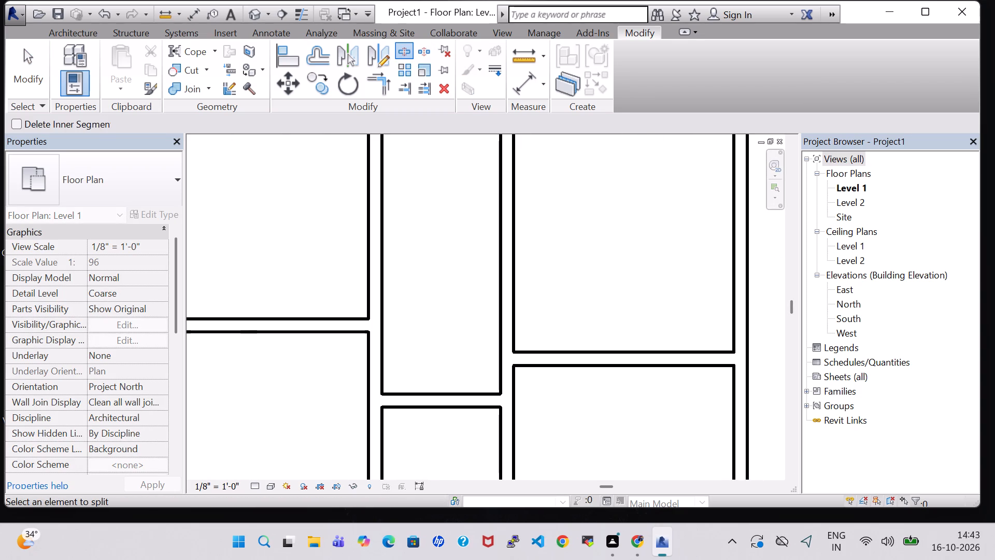
pyautogui.click(525, 358)
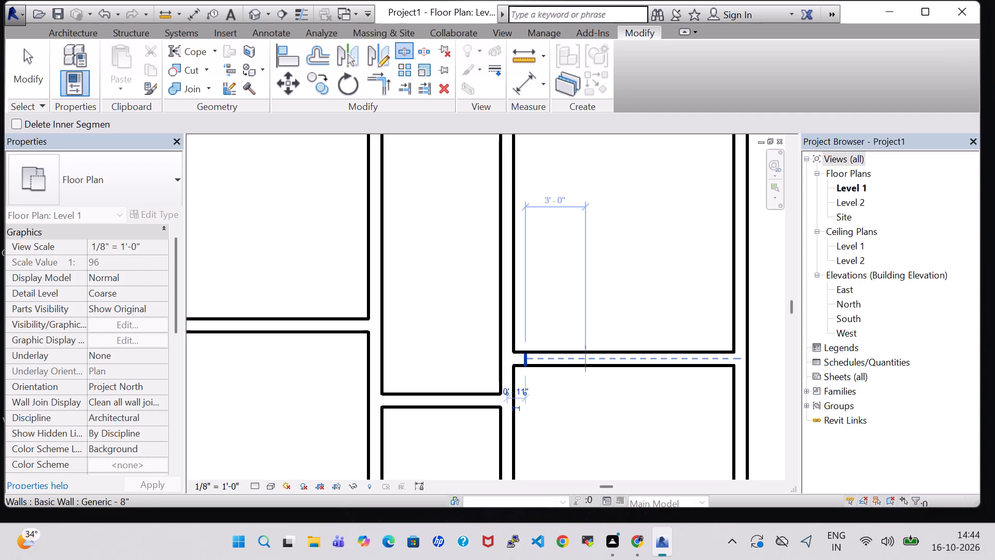
pyautogui.click(585, 360)
pyautogui.press('Escape')
pyautogui.press('Escape')
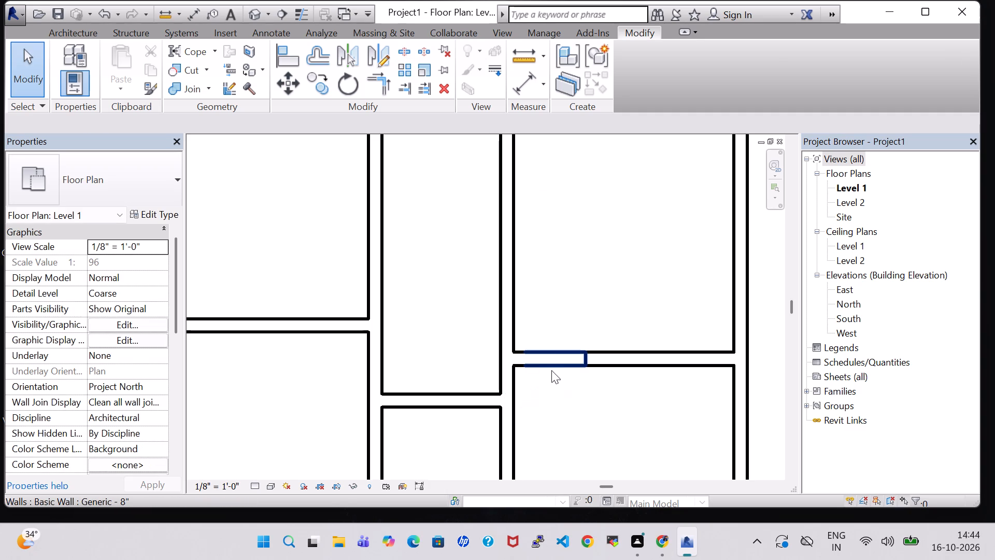
pyautogui.click(555, 355)
pyautogui.press('Delete')
# Nudge the lower block's left-room divider up to 9'-4" below the corridor wall, 5'-0" above the narrow middle room's divider.
pyautogui.scroll(-2, 552, 357)
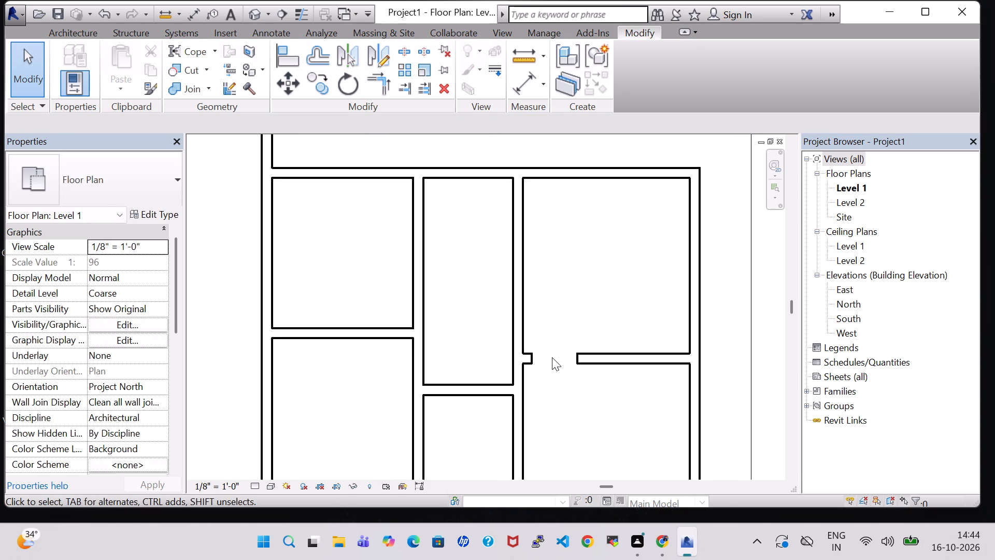
pyautogui.scroll(-4, 552, 357)
pyautogui.scroll(-1, 560, 310)
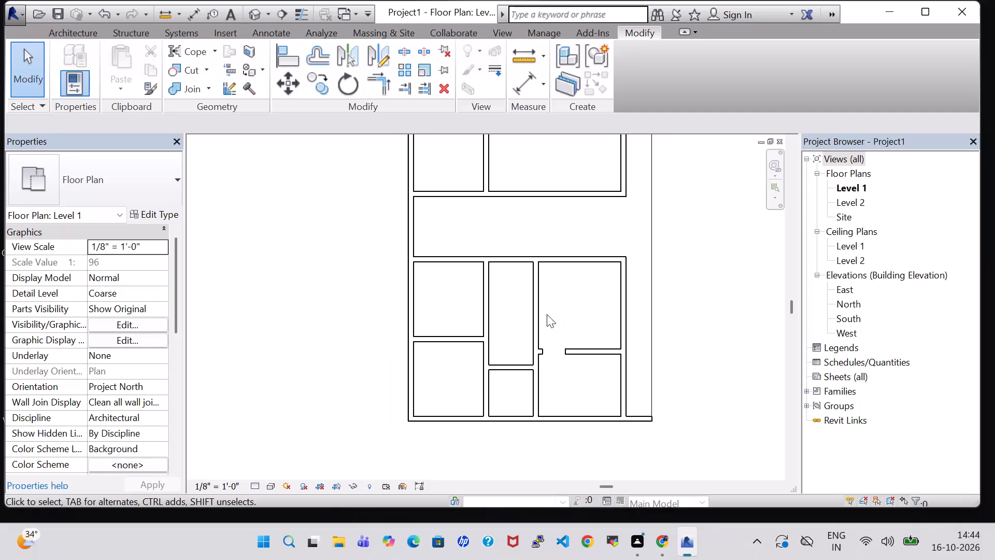
pyautogui.click(525, 371)
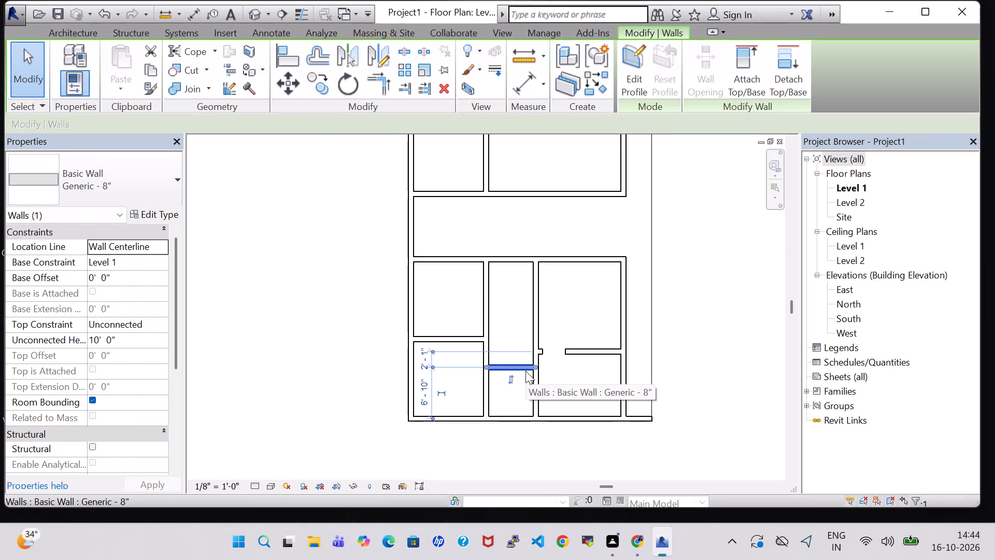
pyautogui.click(457, 341)
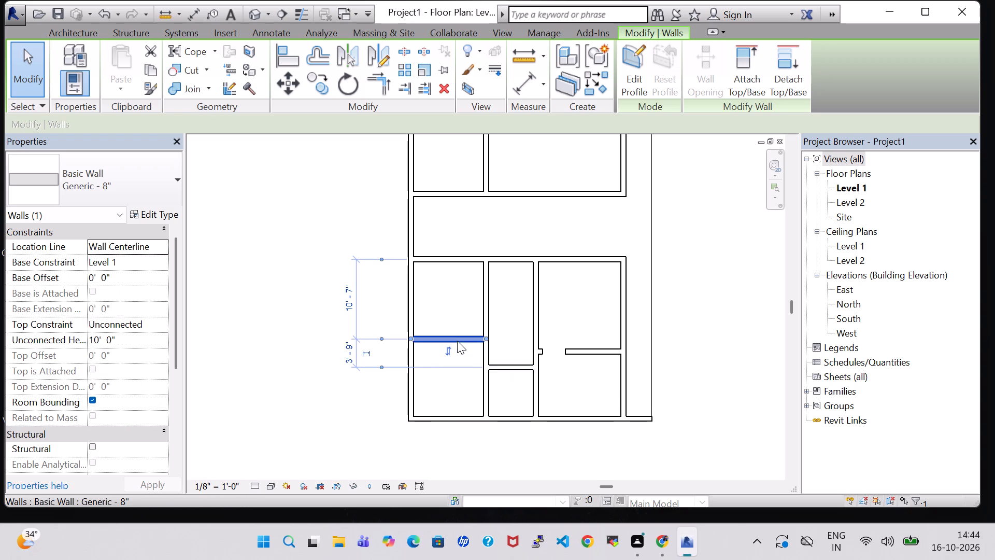
pyautogui.press('Up')
pyautogui.press('Up')
pyautogui.press('Up')
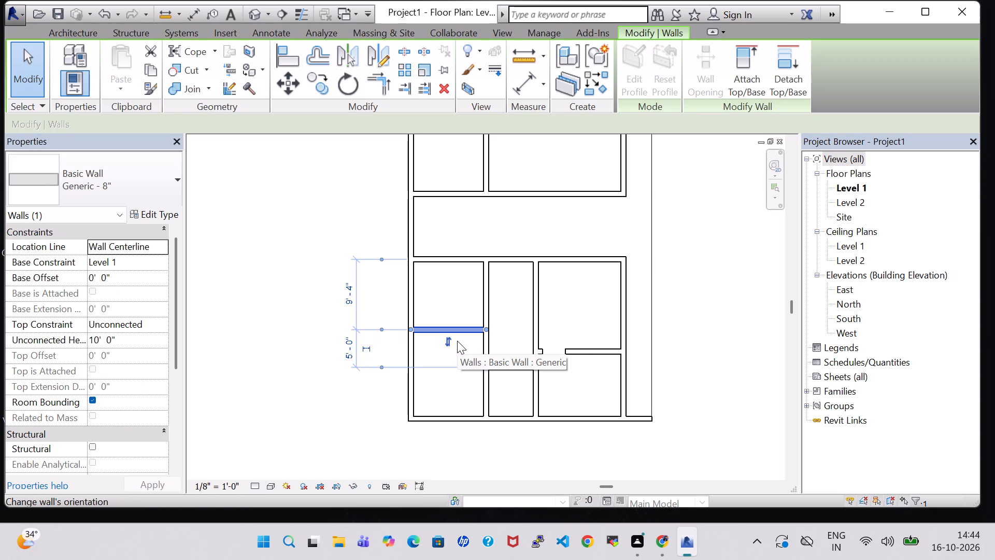
pyautogui.click(710, 334)
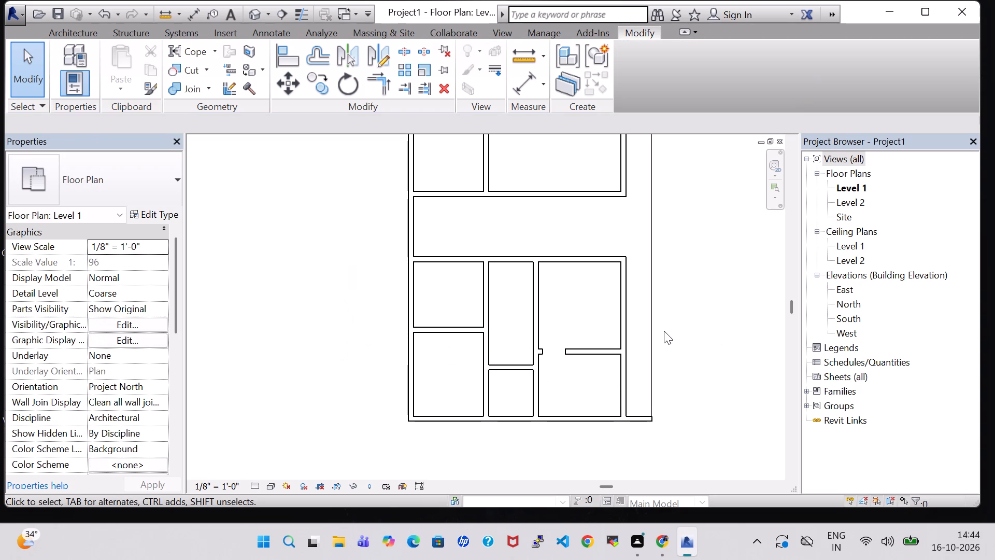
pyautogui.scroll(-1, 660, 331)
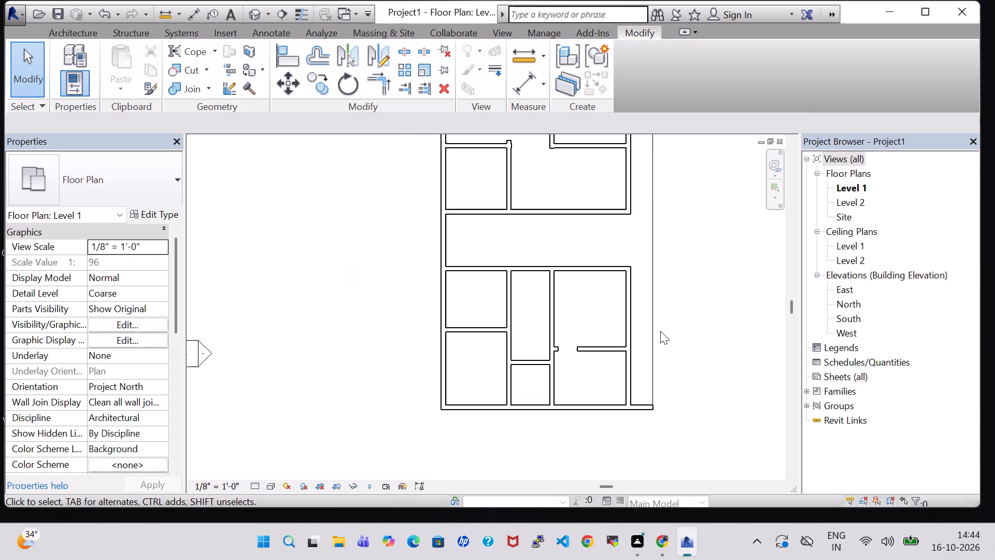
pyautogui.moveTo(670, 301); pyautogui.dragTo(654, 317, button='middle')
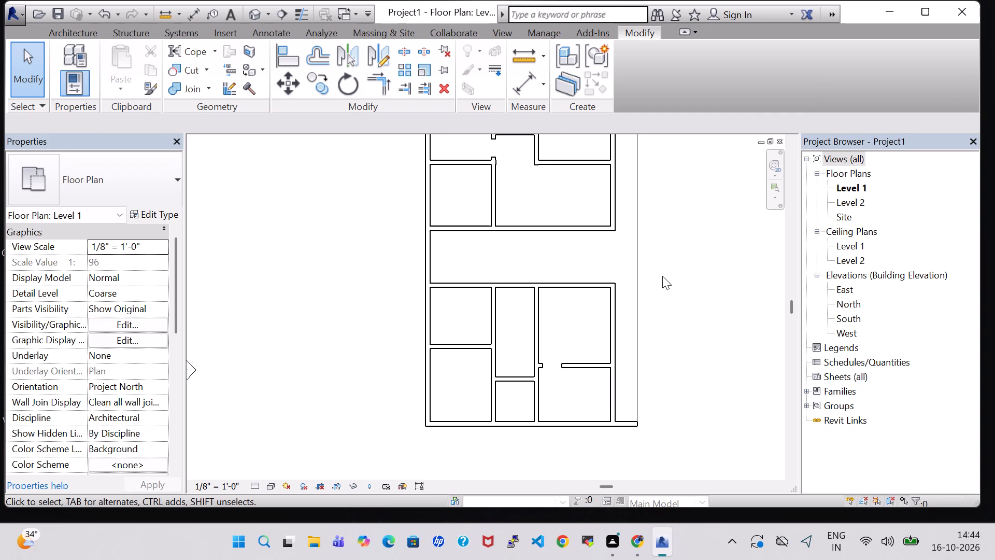
# Place a Single-Flush 30" x 80" door in the upper block's small top-middle room, swinging inward, about 4'-7" from its right wall.
pyautogui.scroll(-1, 662, 276)
pyautogui.moveTo(662, 276); pyautogui.dragTo(646, 302, button='middle')
pyautogui.middleClick(624, 311)
pyautogui.moveTo(622, 312); pyautogui.dragTo(615, 313, button='middle')
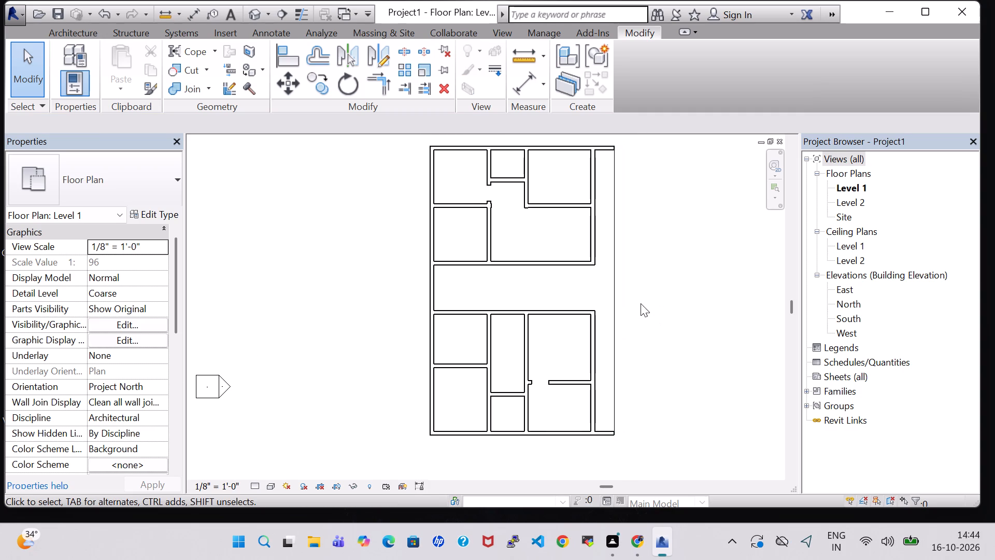
pyautogui.click(705, 264)
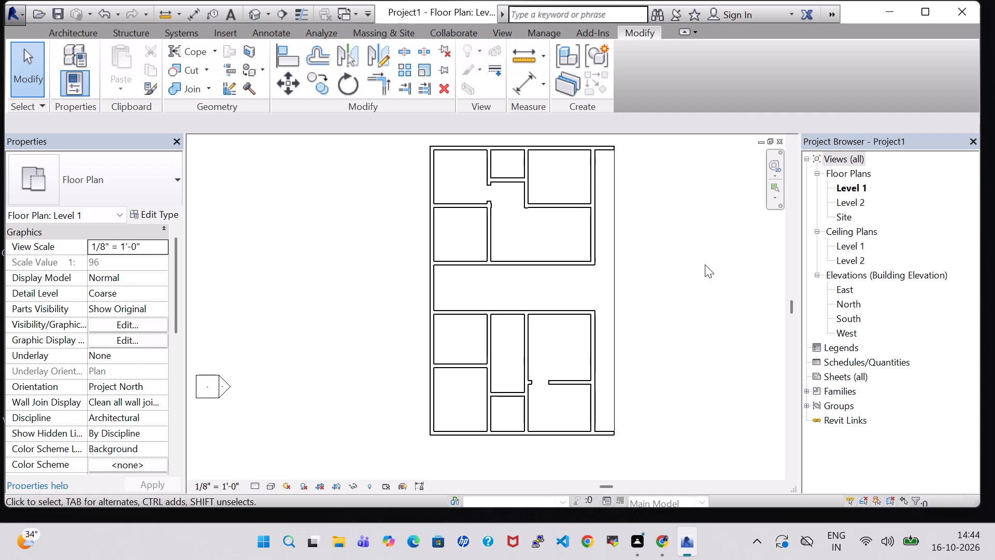
pyautogui.click(67, 30)
pyautogui.click(104, 49)
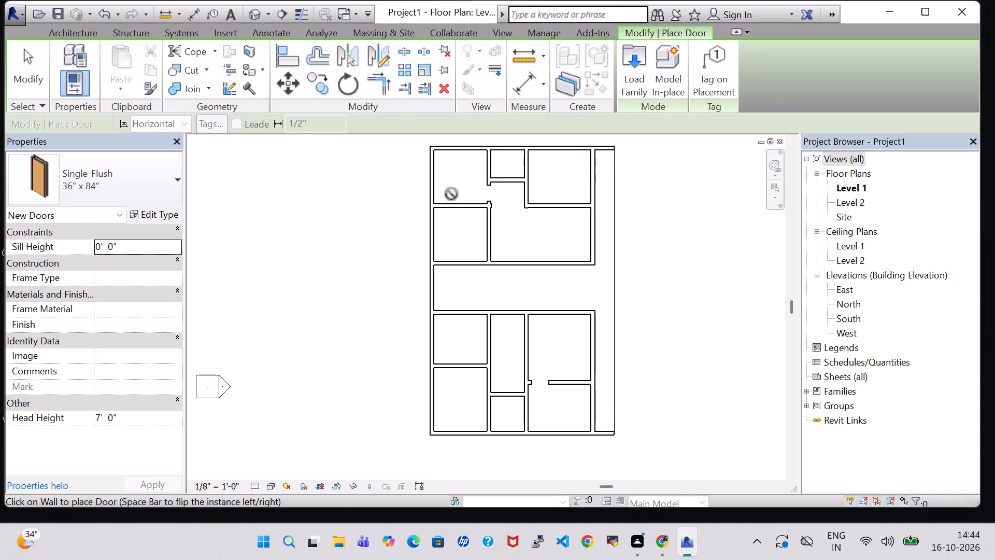
pyautogui.scroll(6, 451, 194)
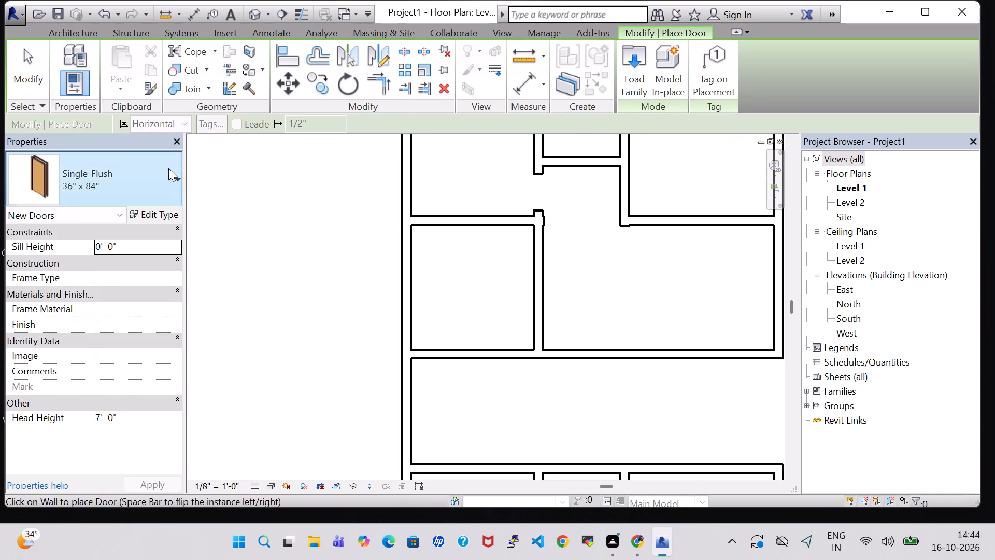
pyautogui.click(167, 167)
pyautogui.click(98, 271)
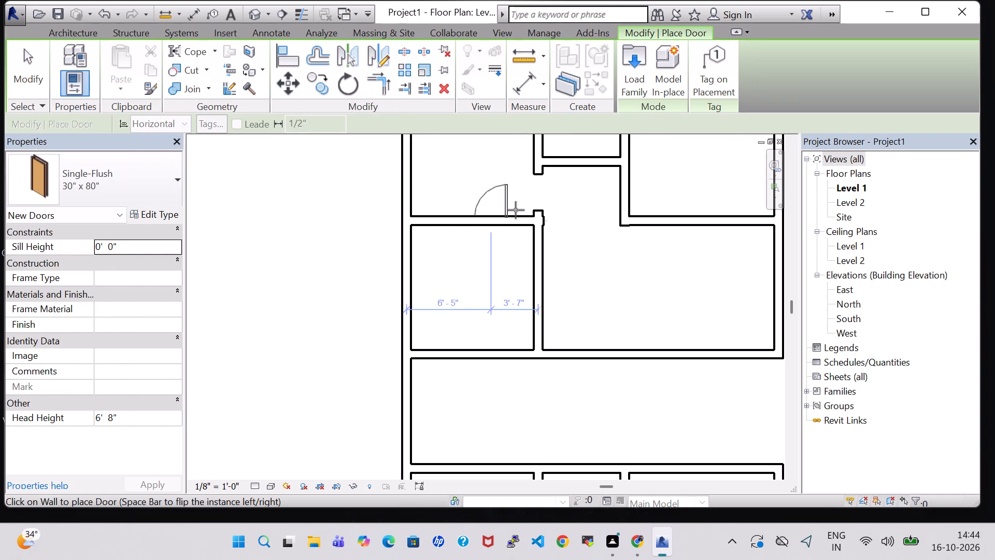
pyautogui.moveTo(560, 197); pyautogui.dragTo(516, 311, button='middle')
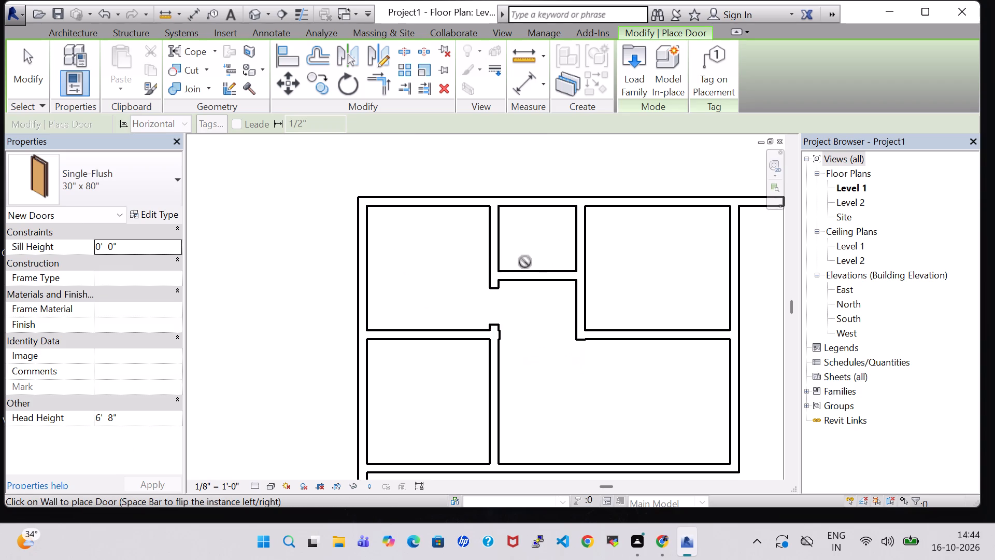
pyautogui.press('space')
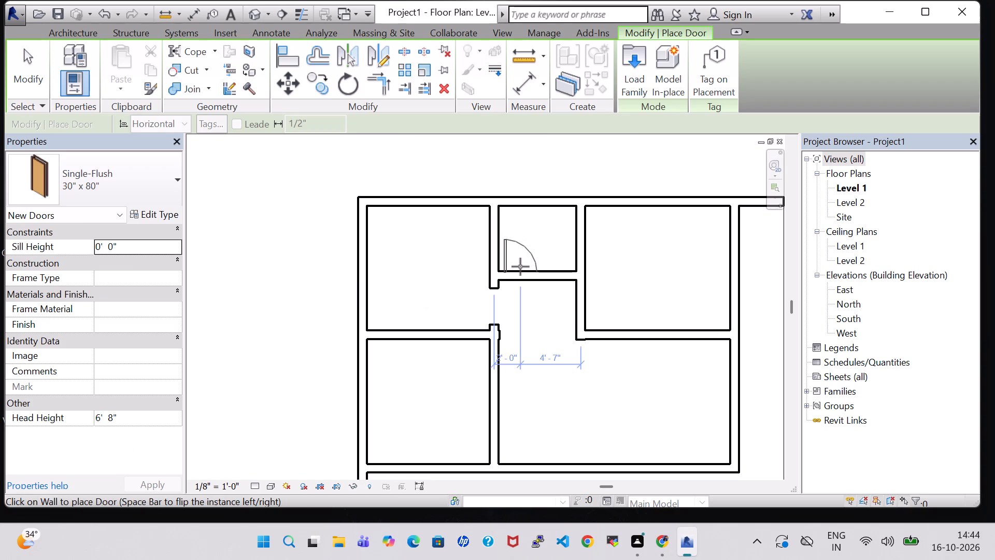
pyautogui.click(520, 267)
# Place a Single-Flush 30" x 80" door in the lower block's narrow-room divider, opening into the small bottom room, about 1'-11" from its right wall.
pyautogui.scroll(-3, 533, 317)
pyautogui.moveTo(533, 317); pyautogui.dragTo(497, 197, button='middle')
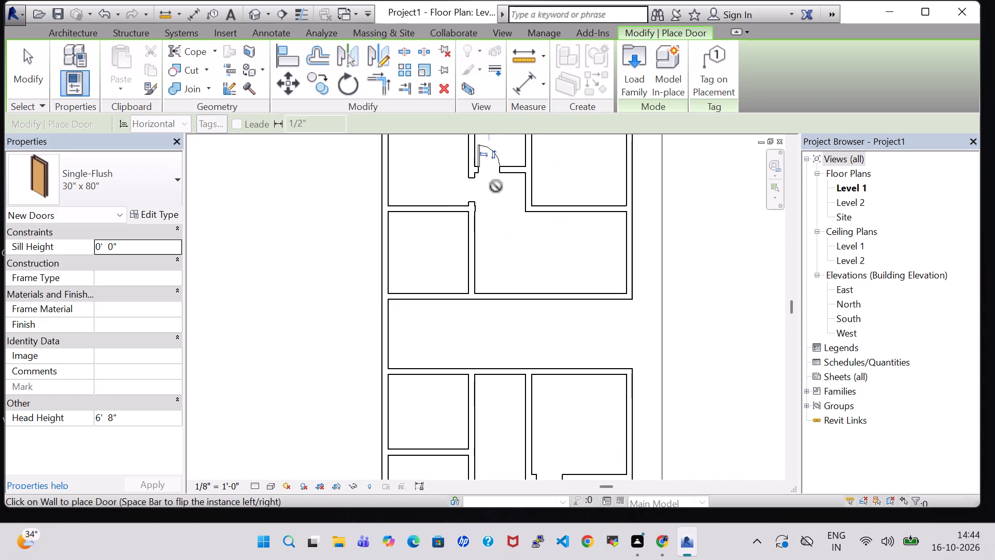
pyautogui.middleClick(514, 233)
pyautogui.scroll(-1, 545, 263)
pyautogui.moveTo(545, 263); pyautogui.dragTo(521, 197, button='middle')
pyautogui.moveTo(568, 355); pyautogui.dragTo(571, 258, button='middle')
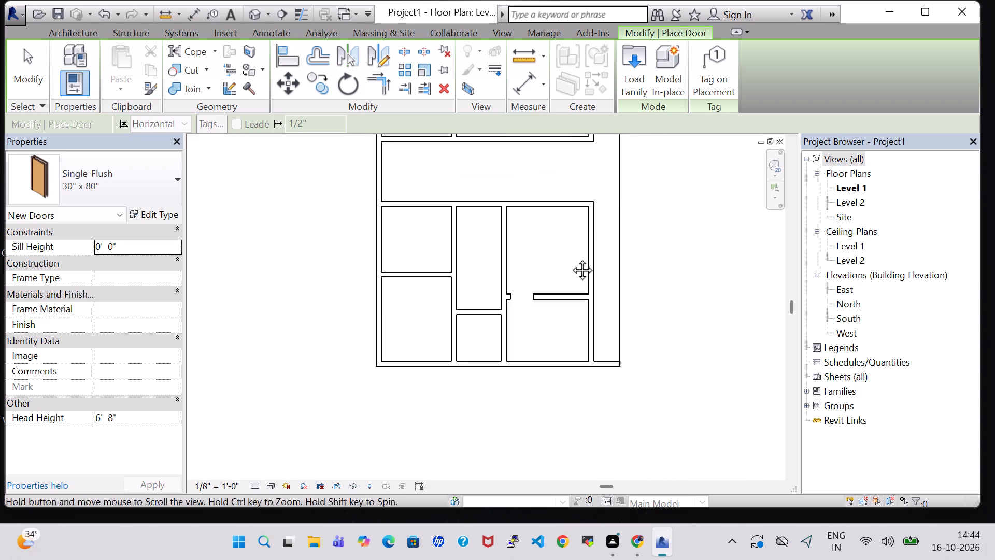
pyautogui.moveTo(571, 258); pyautogui.dragTo(571, 259, button='middle')
pyautogui.moveTo(571, 257); pyautogui.dragTo(573, 251, button='middle')
pyautogui.scroll(6, 485, 320)
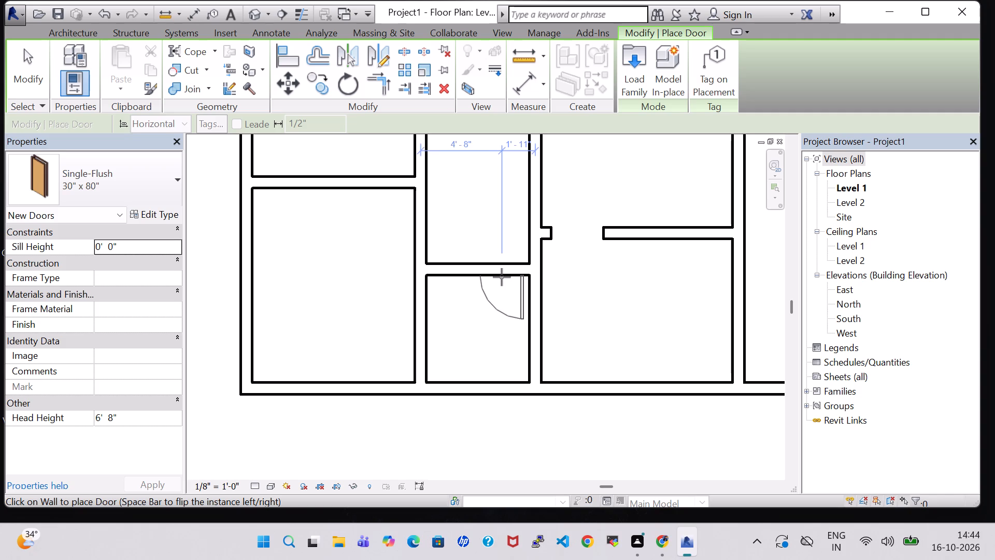
pyautogui.click(502, 277)
pyautogui.scroll(-8, 513, 307)
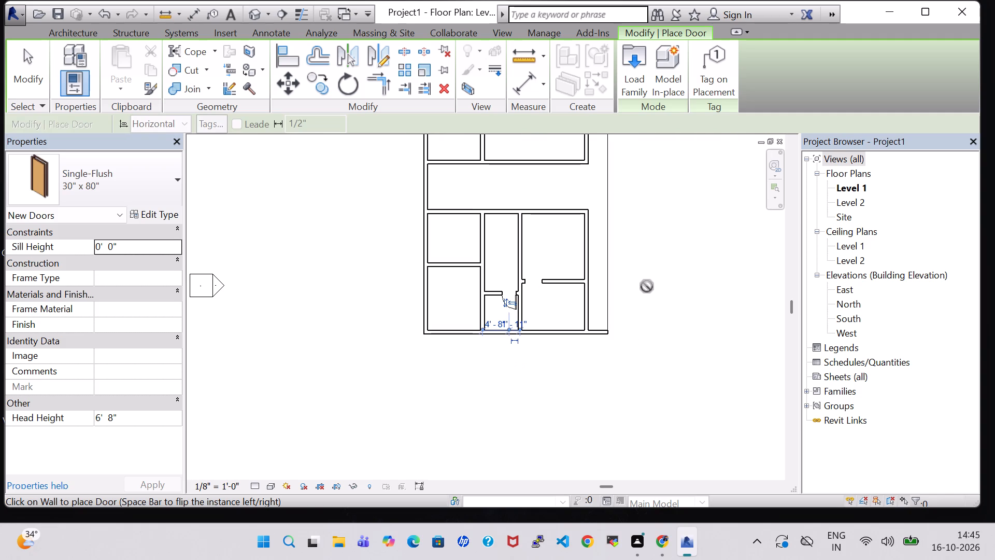
pyautogui.press('Escape')
pyautogui.press('Escape')
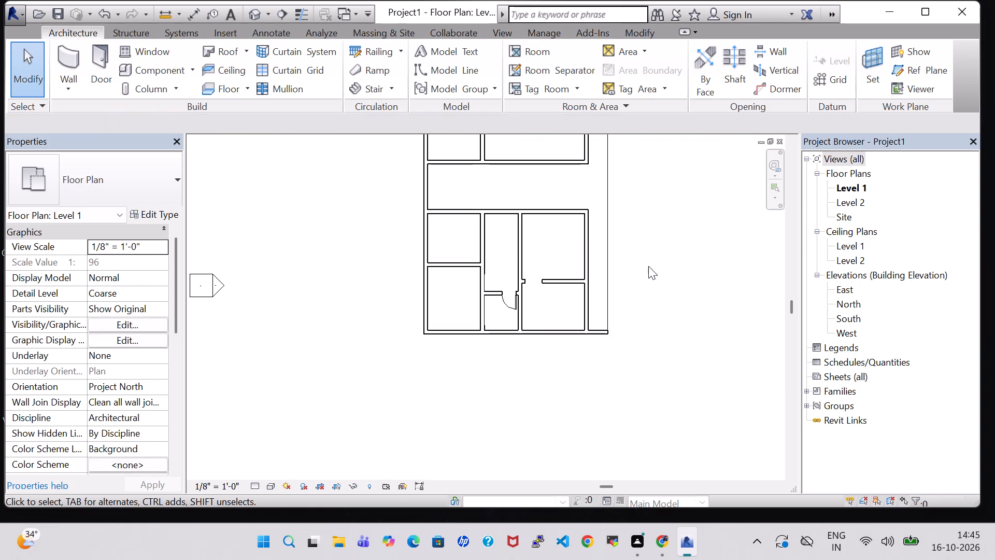
# Load the residential door family Door-Exterior-Double-Full Glass-Wood_Clad in the 60" x 80" type.
pyautogui.moveTo(648, 266); pyautogui.dragTo(629, 283, button='middle')
pyautogui.scroll(-1, 629, 276)
pyautogui.moveTo(629, 221); pyautogui.dragTo(604, 312, button='middle')
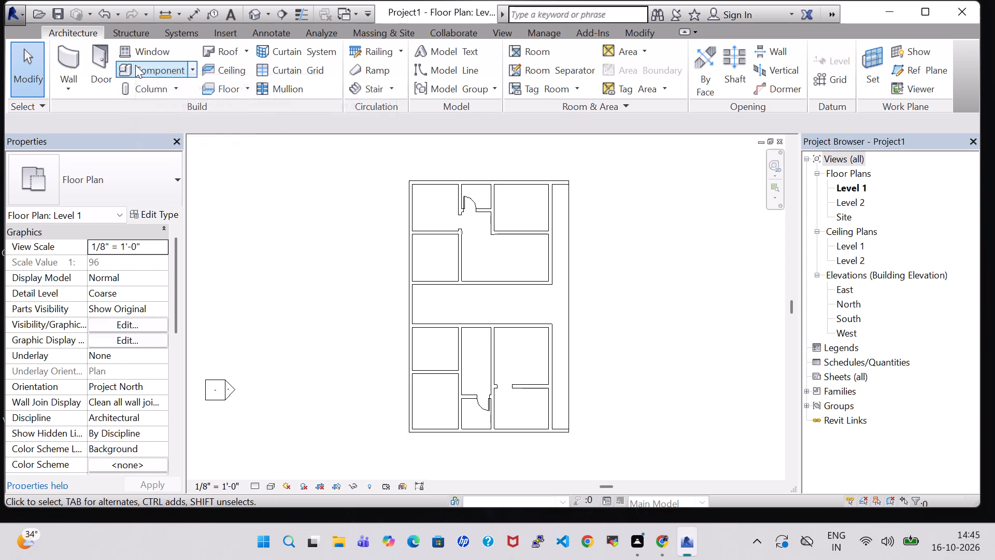
pyautogui.click(93, 54)
pyautogui.click(120, 171)
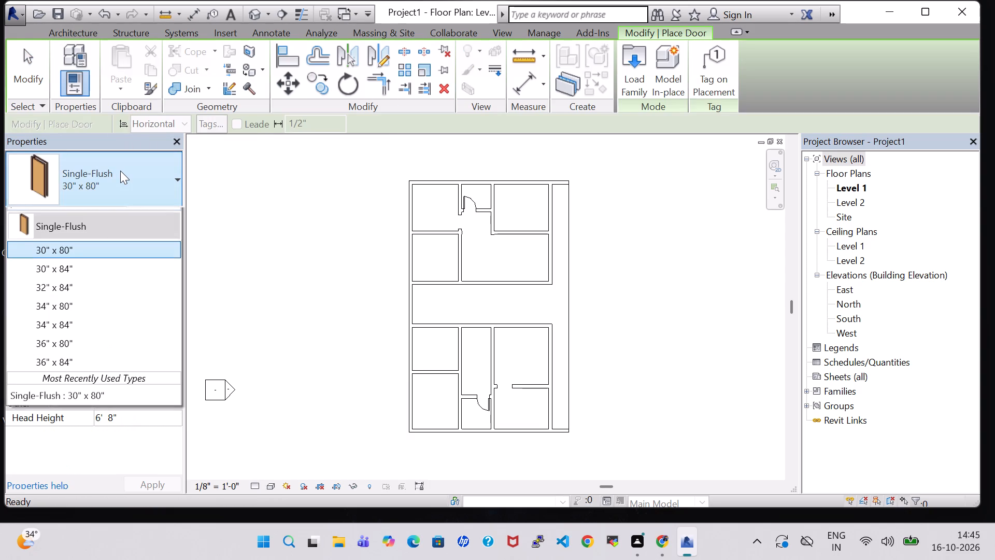
pyautogui.scroll(-1, 120, 259)
pyautogui.click(186, 204)
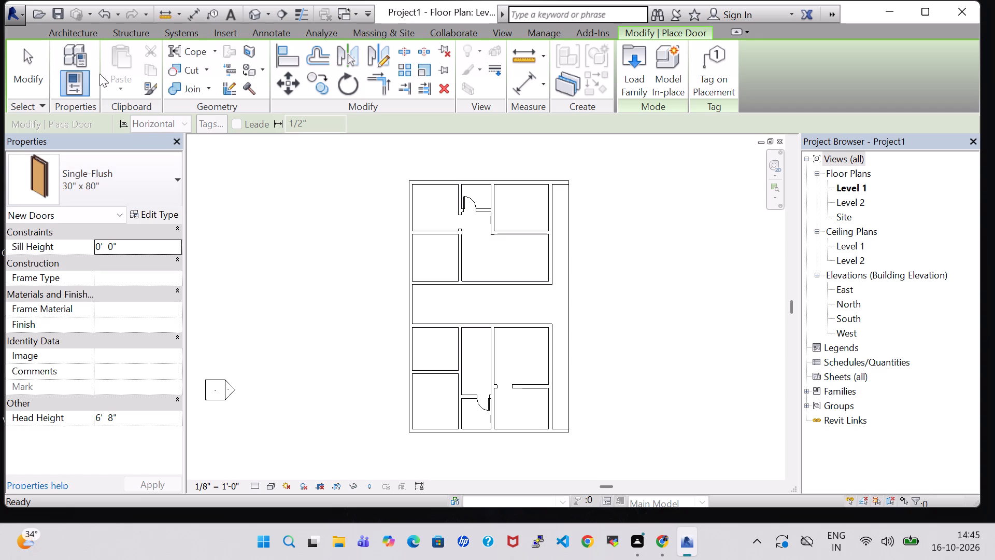
pyautogui.click(634, 76)
pyautogui.scroll(-1, 549, 206)
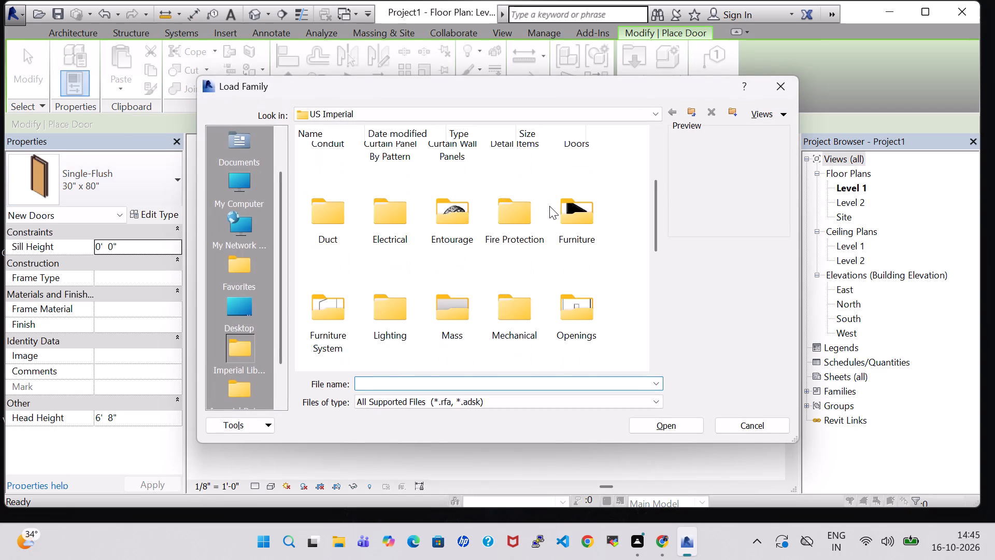
pyautogui.scroll(1, 560, 204)
pyautogui.doubleClick(564, 248)
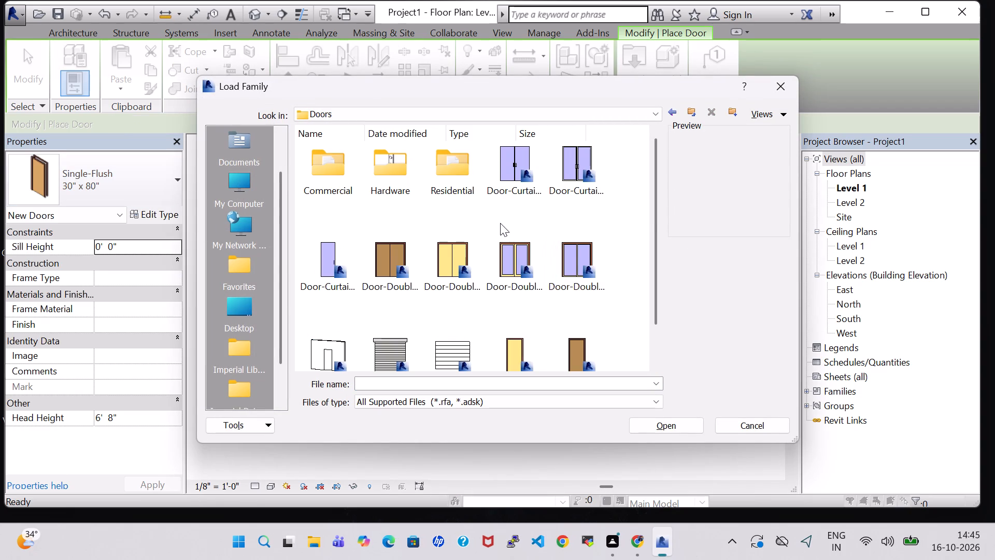
pyautogui.doubleClick(466, 156)
pyautogui.click(317, 192)
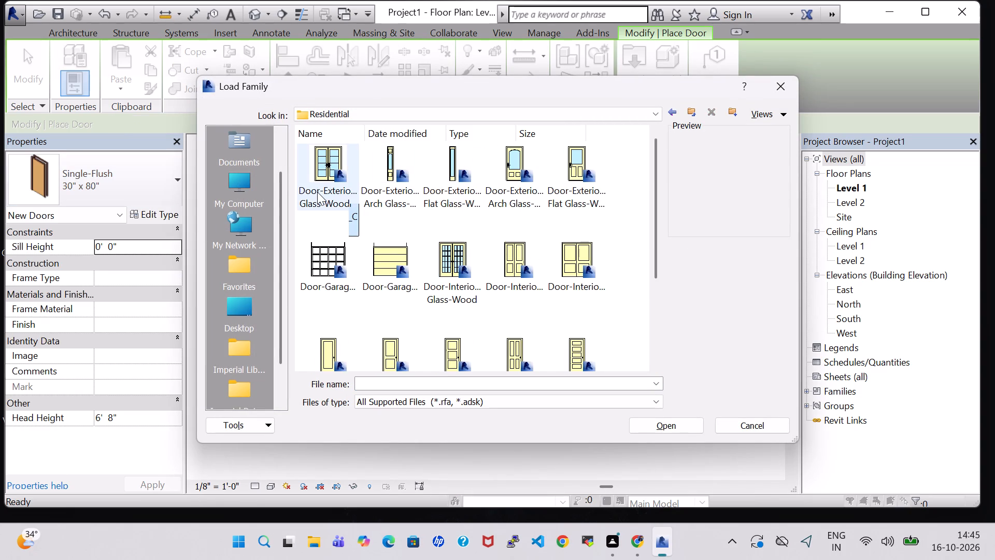
pyautogui.click(643, 428)
pyautogui.click(549, 236)
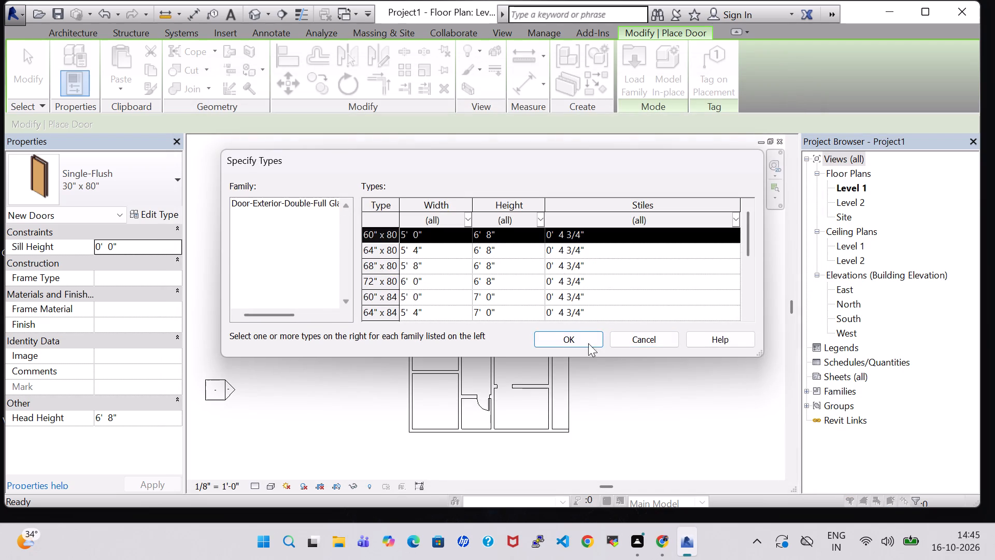
pyautogui.click(587, 343)
# Place inward-swinging 60" x 80" double glass doors in both blocks' right walls, about 4'-1" above and 3'-8" below the corridor walls.
pyautogui.scroll(3, 567, 299)
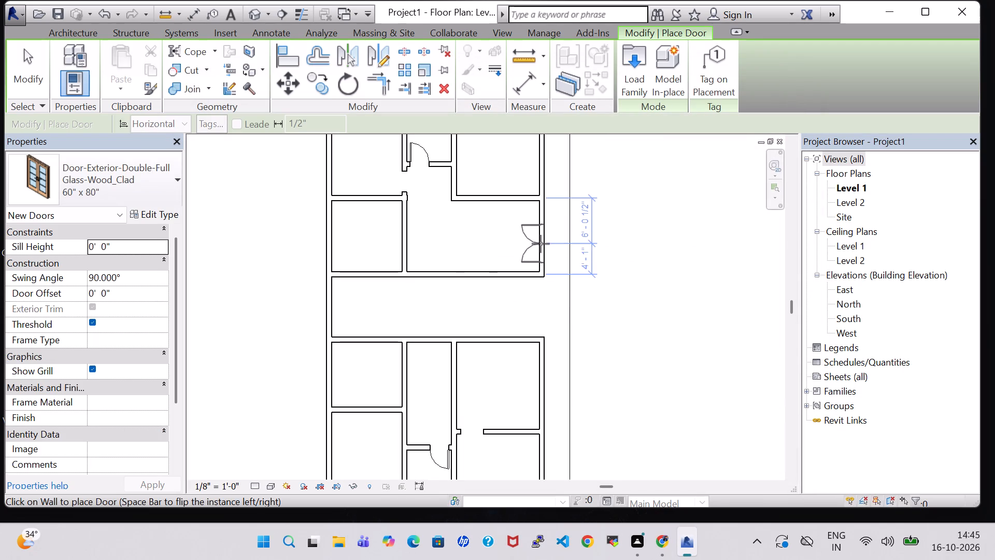
pyautogui.click(541, 244)
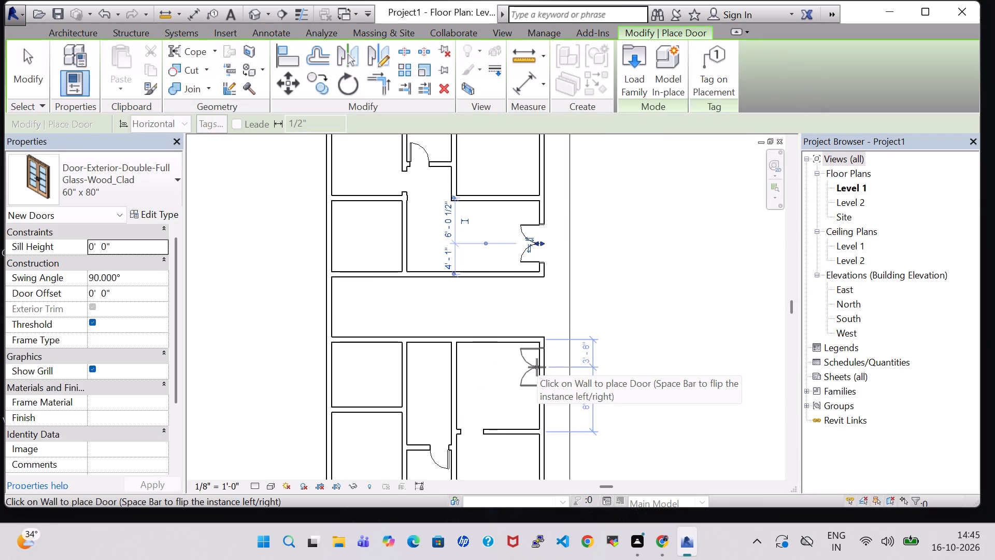
pyautogui.click(537, 367)
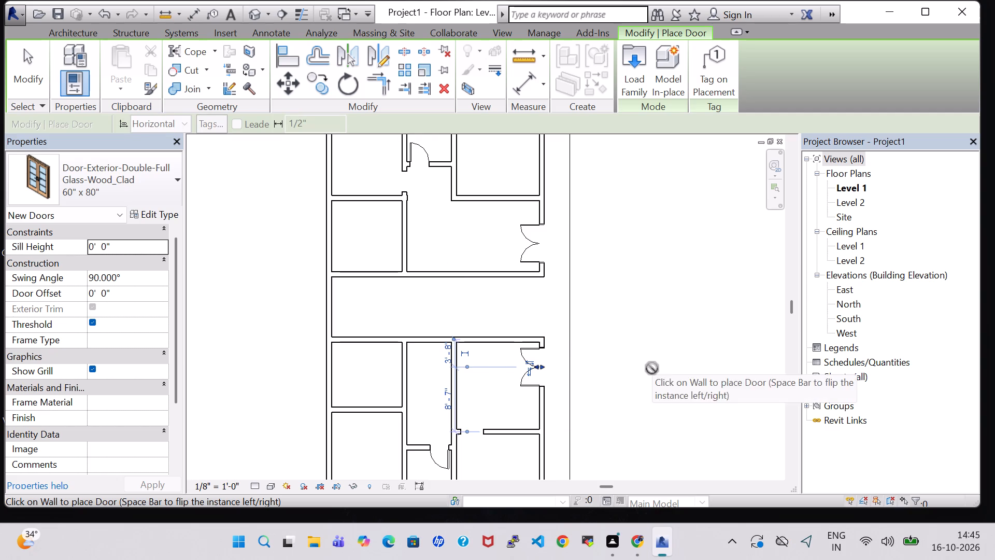
pyautogui.press('Escape')
pyautogui.press('Escape')
pyautogui.scroll(-2, 652, 368)
pyautogui.moveTo(639, 342); pyautogui.dragTo(636, 326, button='middle')
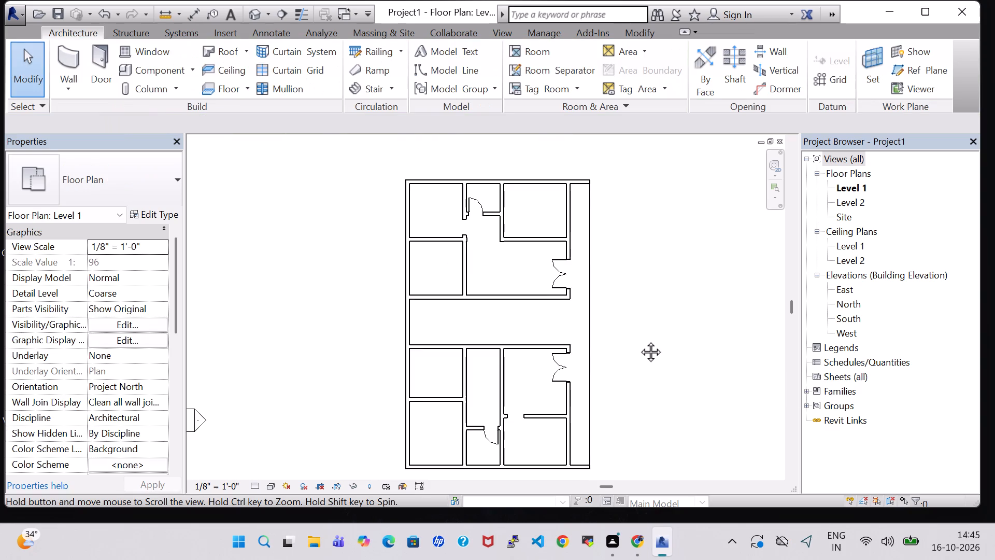
pyautogui.moveTo(636, 326); pyautogui.dragTo(625, 316, button='middle')
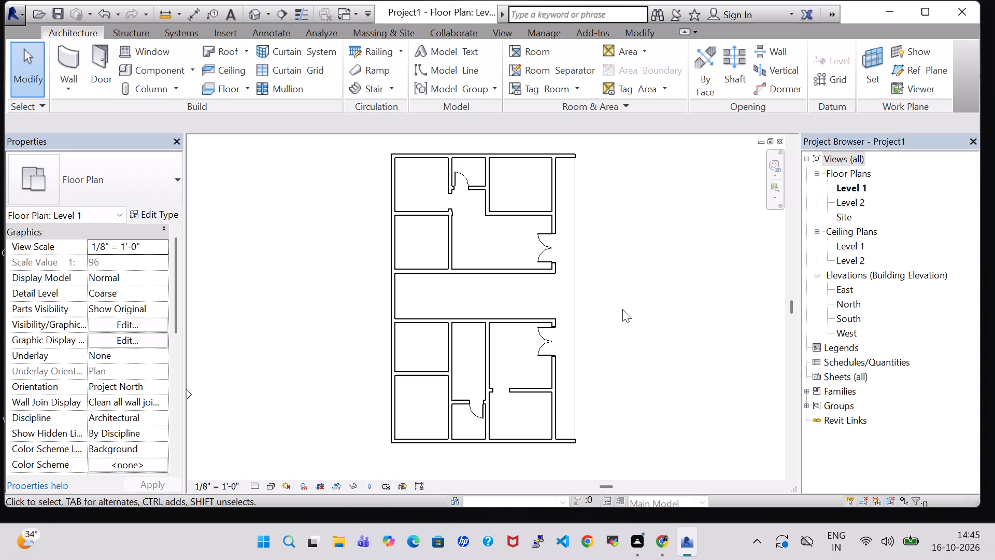
# Load the residential door family Door-Exterior-Single-Entry-Half Flat Glass-Wood_Clad in the 30" x 80" type.
pyautogui.click(103, 51)
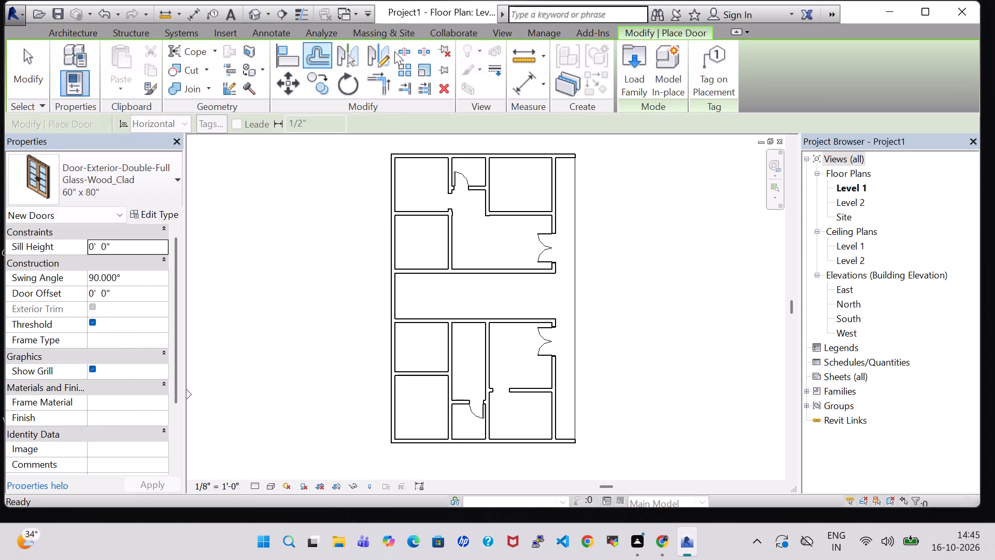
pyautogui.click(642, 87)
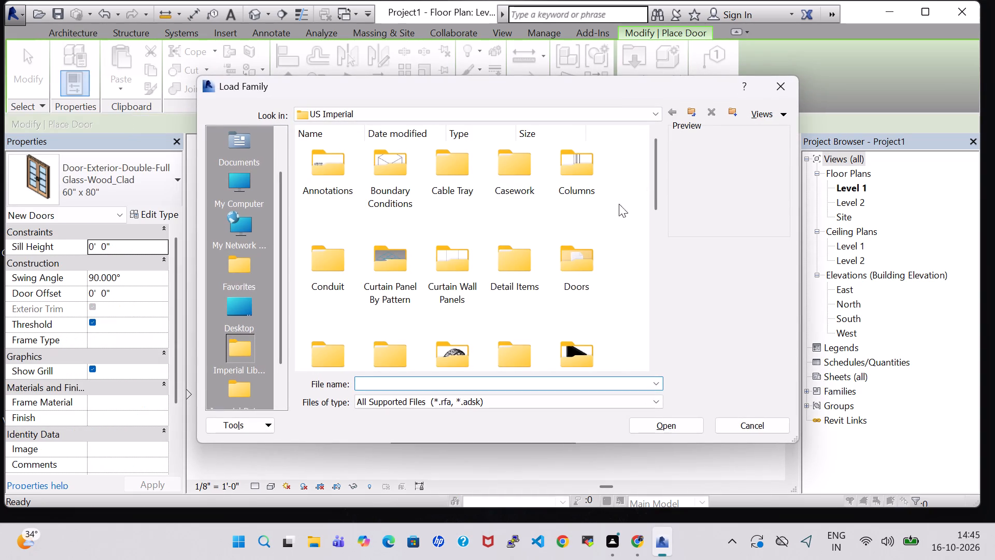
pyautogui.doubleClick(579, 247)
pyautogui.doubleClick(456, 177)
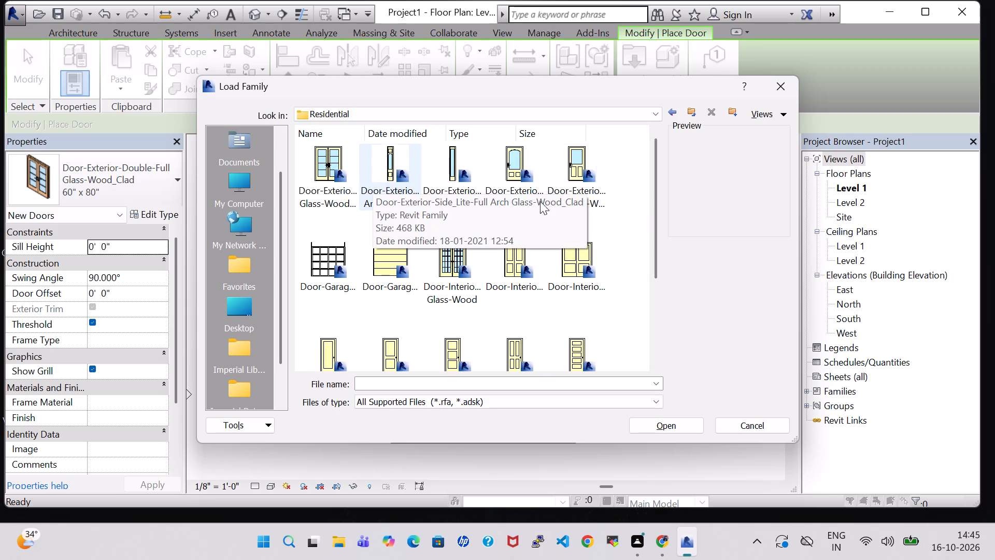
pyautogui.scroll(-1, 565, 179)
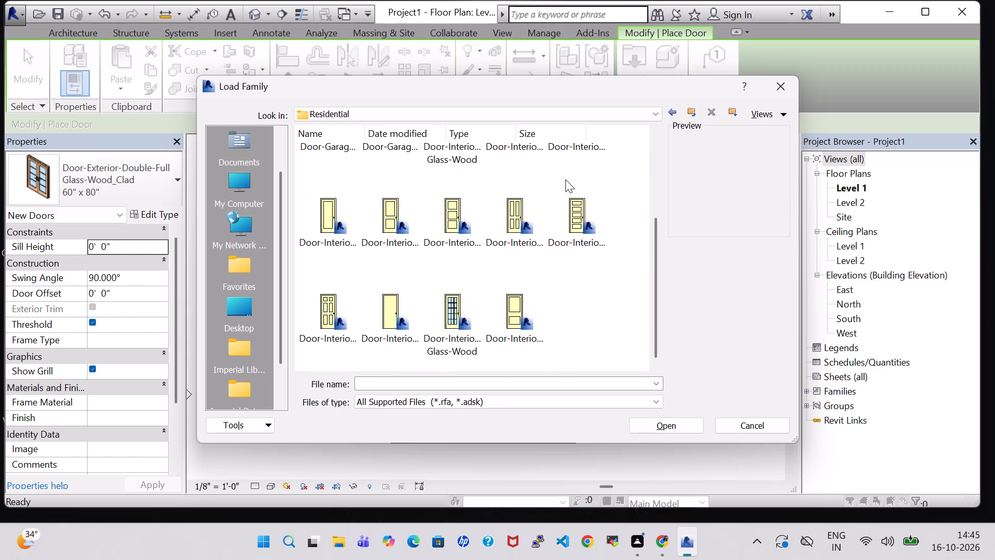
pyautogui.scroll(3, 502, 248)
pyautogui.click(590, 171)
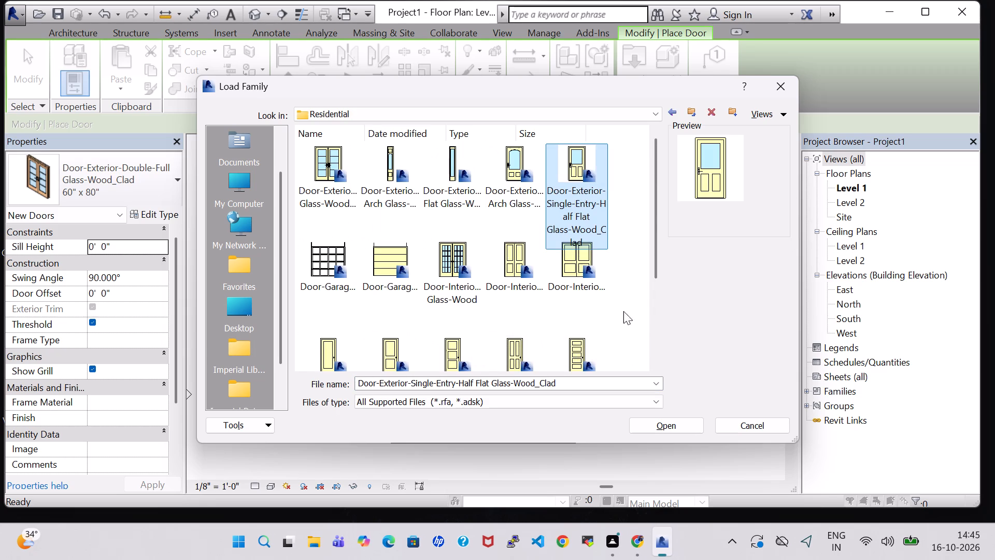
pyautogui.click(658, 430)
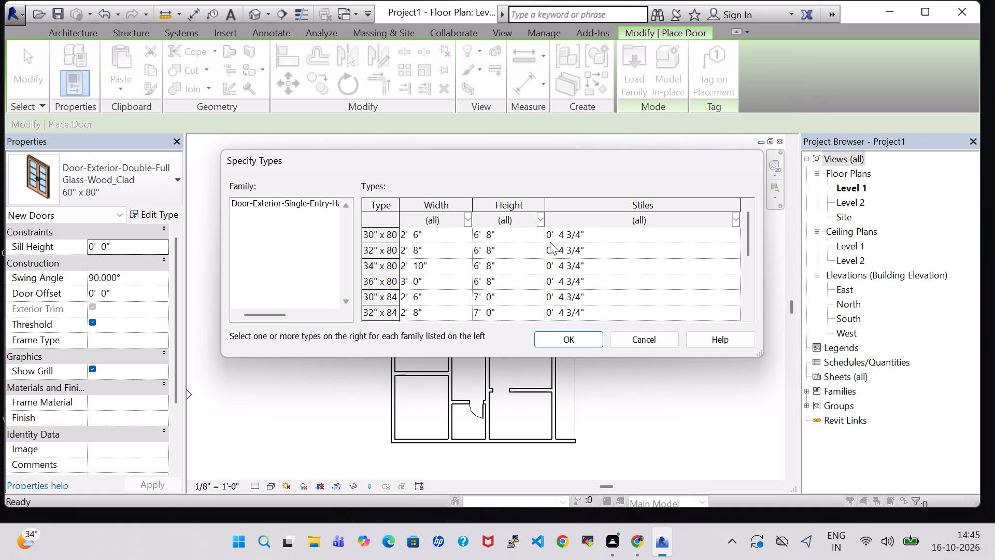
pyautogui.click(550, 241)
pyautogui.click(572, 335)
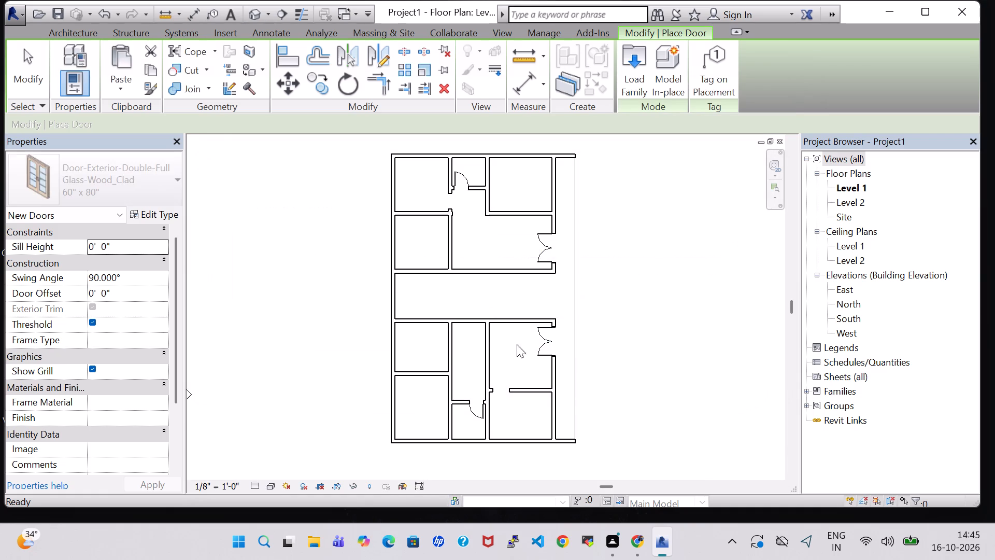
# Place the 30" x 80" half-glass door between the lower-left room and the narrow middle room, hinged near the divider and swinging into the left room.
pyautogui.scroll(2, 411, 373)
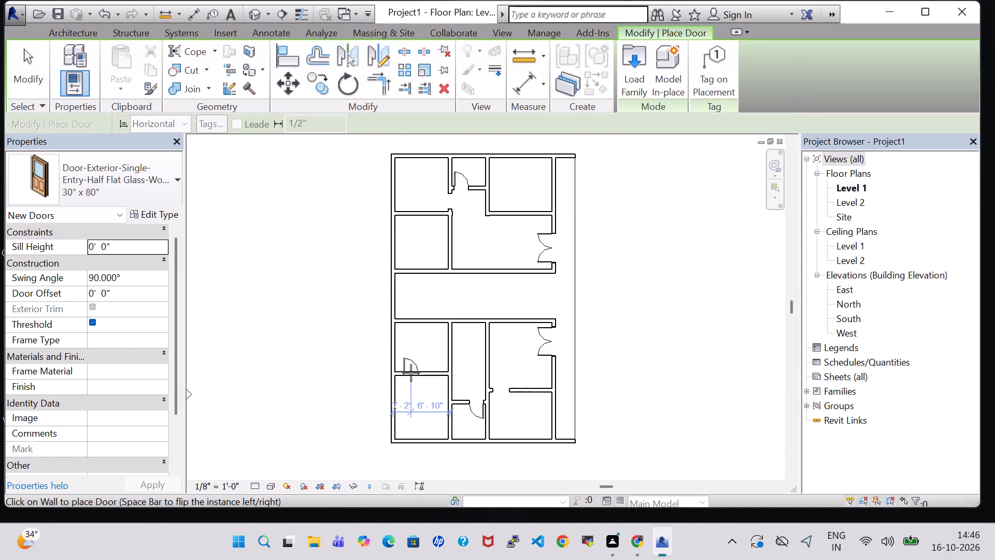
pyautogui.scroll(2, 411, 373)
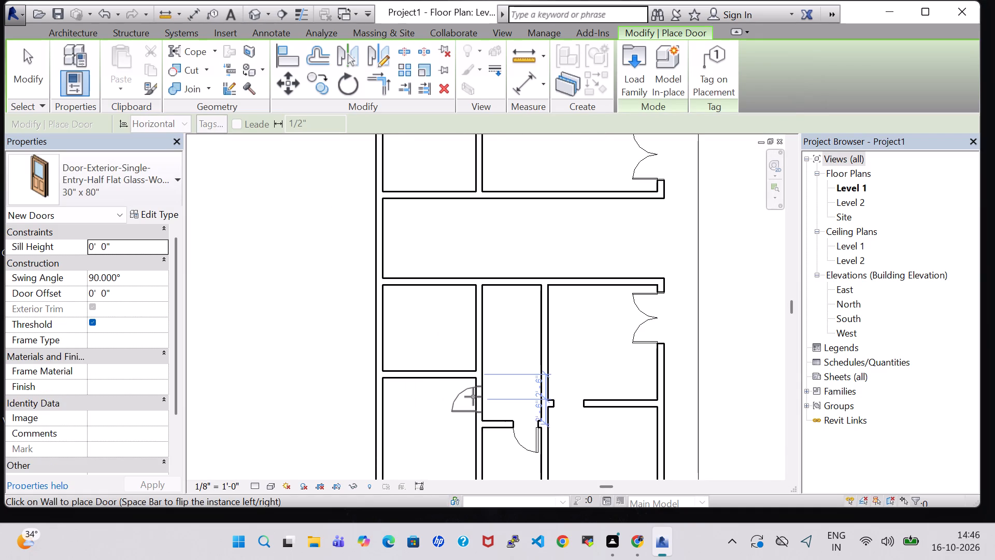
pyautogui.press('space')
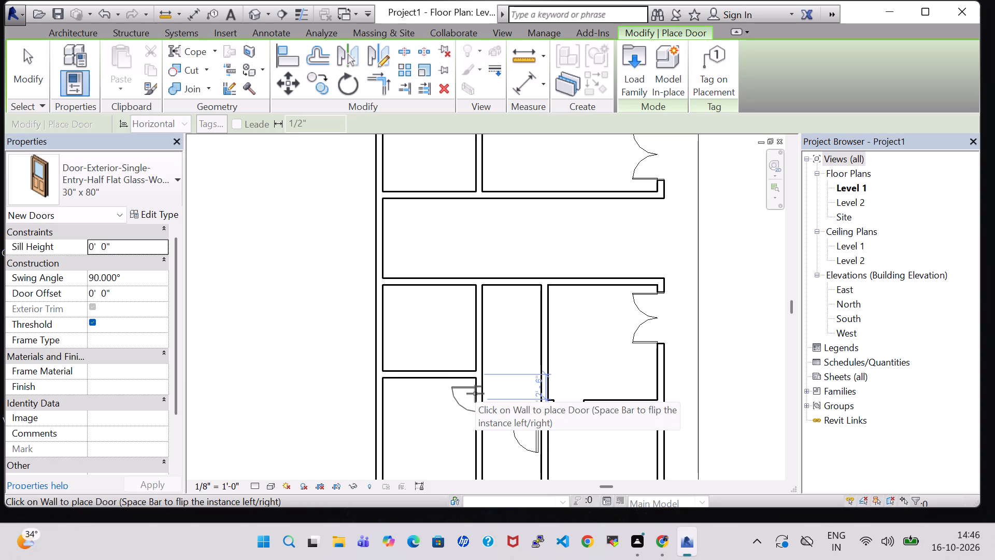
pyautogui.click(475, 394)
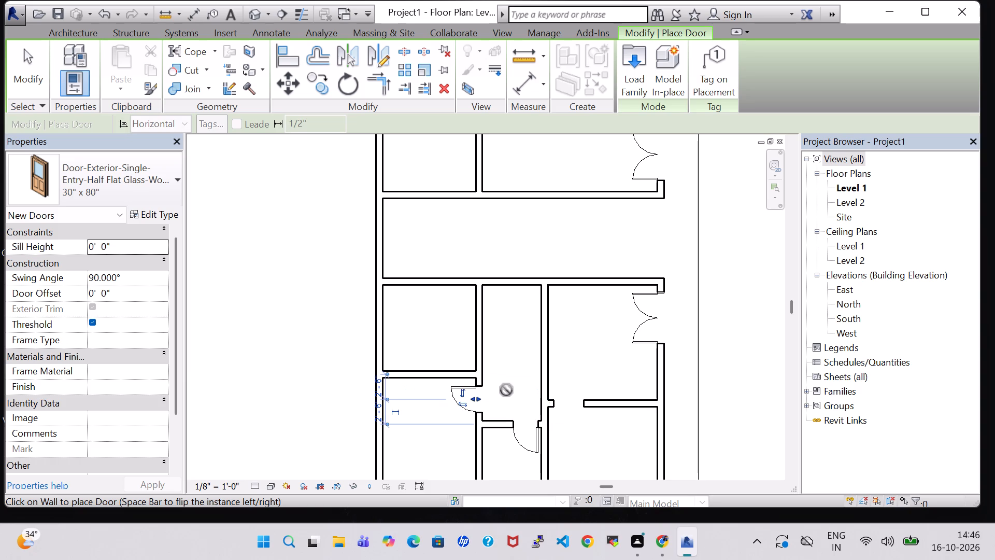
# Place 30" x 80" half-glass doors swinging into the lower block's upper-left room and the upper block's lower-left and upper-right rooms, hinged nearest the cross walls.
pyautogui.press('space')
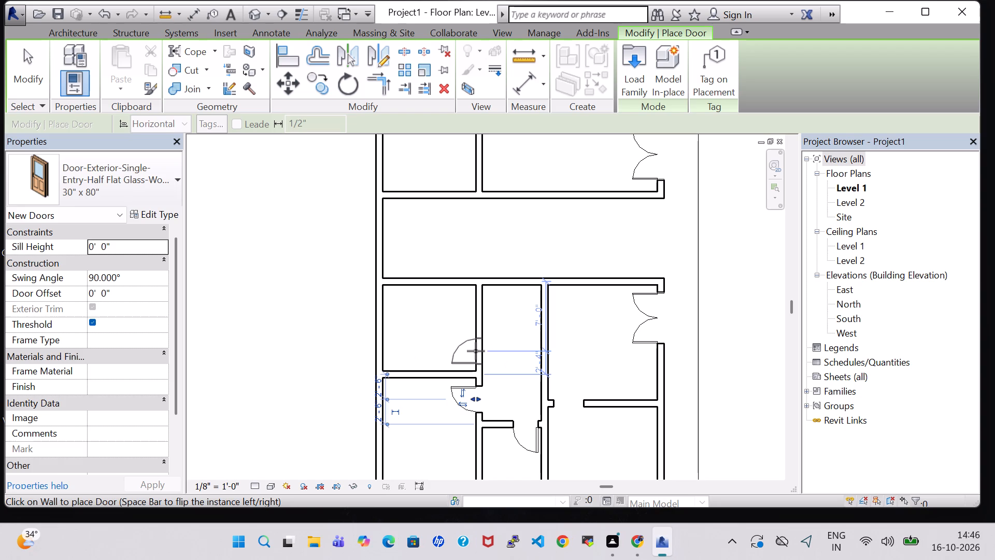
pyautogui.click(476, 351)
pyautogui.scroll(-2, 515, 344)
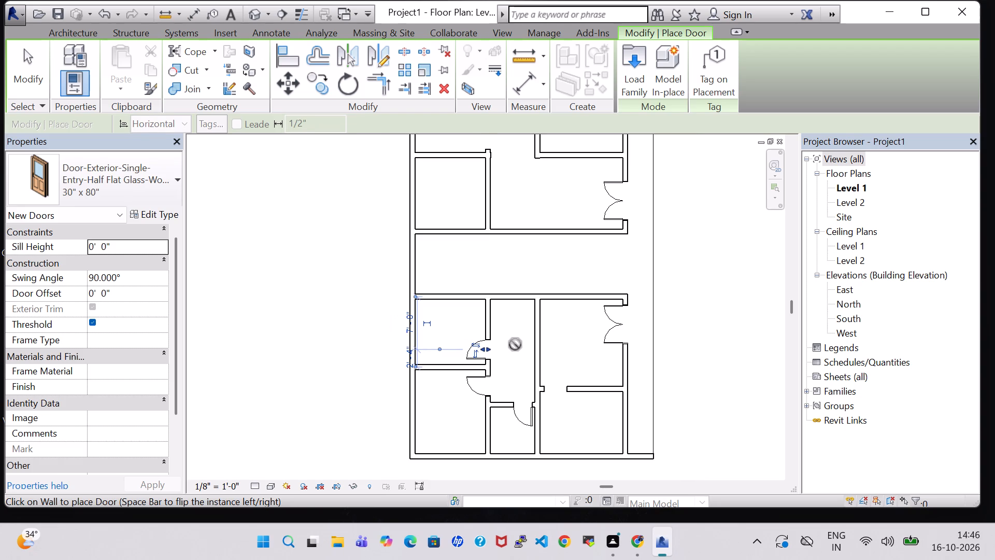
pyautogui.moveTo(525, 287); pyautogui.dragTo(506, 409, button='middle')
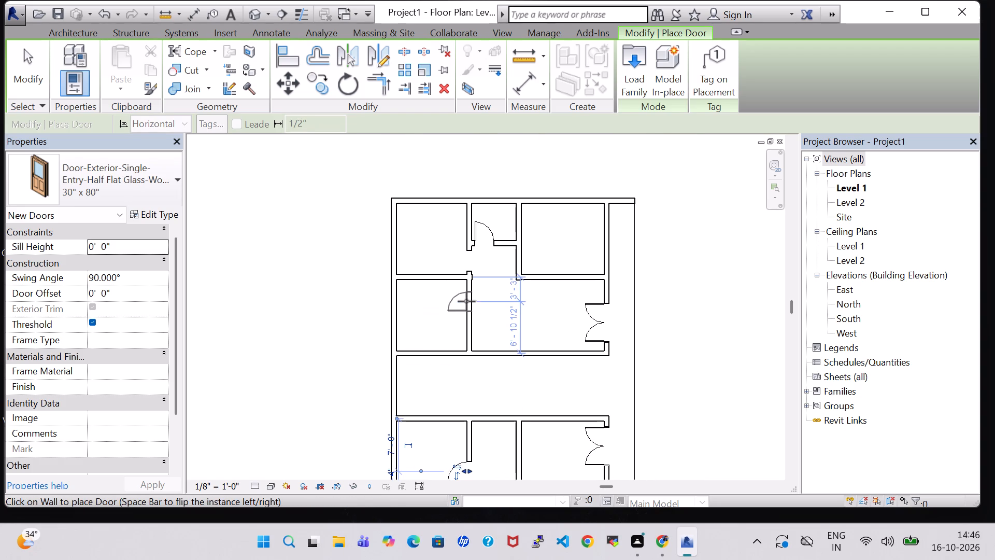
pyautogui.press('space')
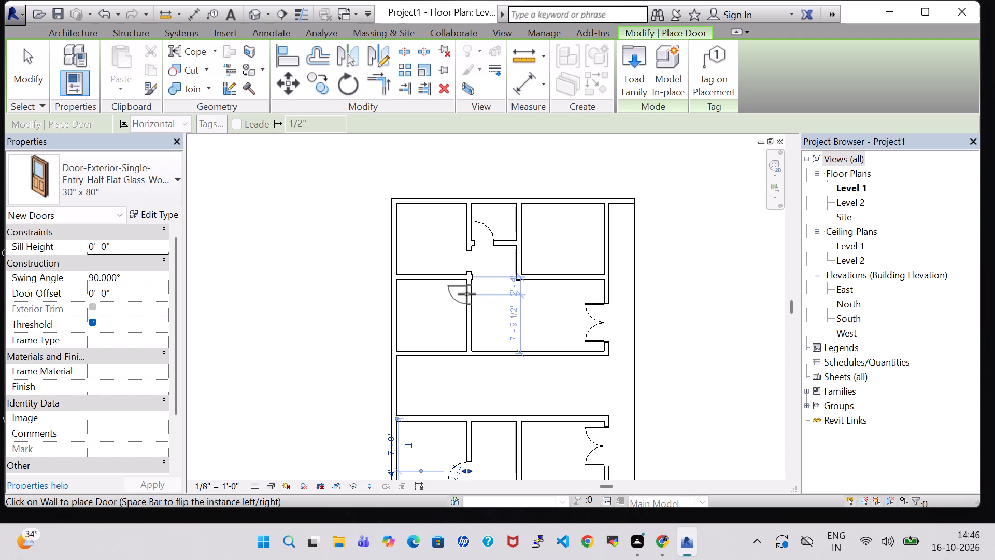
pyautogui.click(467, 294)
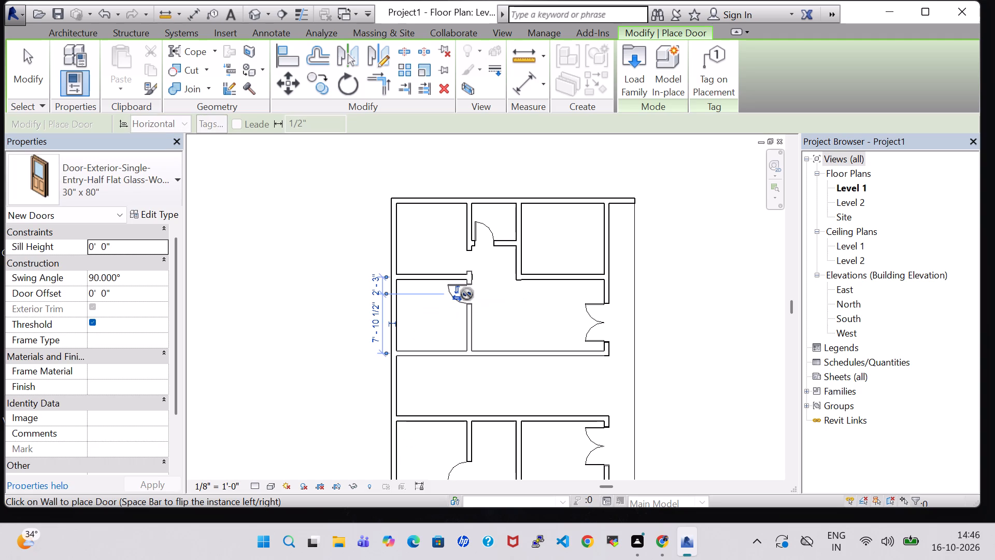
pyautogui.click(523, 258)
pyautogui.press('Escape')
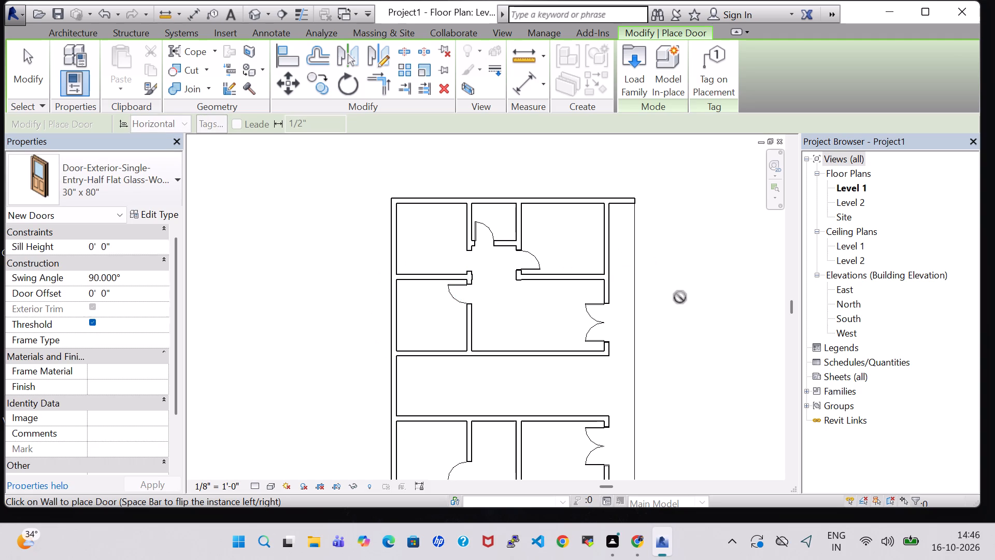
pyautogui.press('Escape')
# Nudge the upper block's upper-right room door down to 1'-10" from the cross wall, and the lower-left room door up to 2'-0" from it.
pyautogui.click(533, 254)
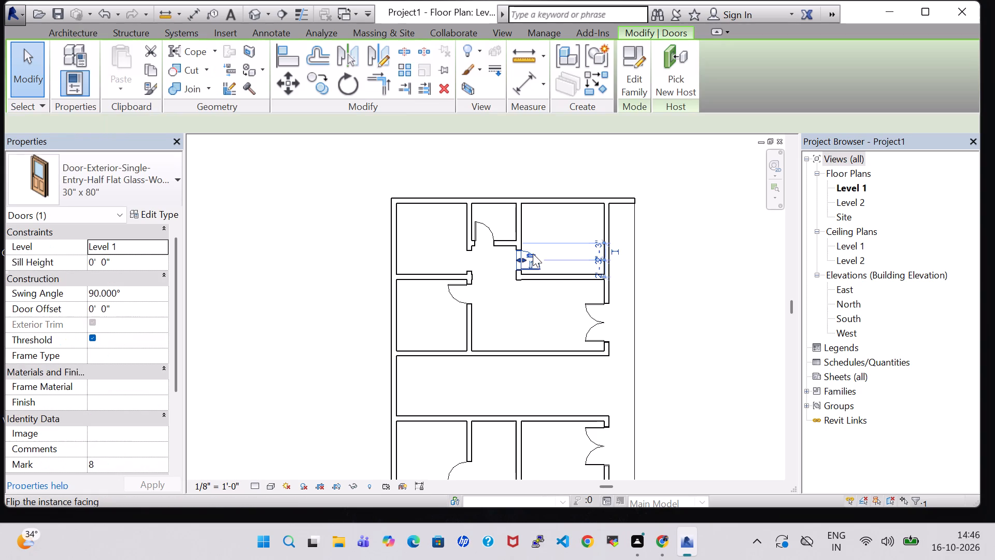
pyautogui.press('Down')
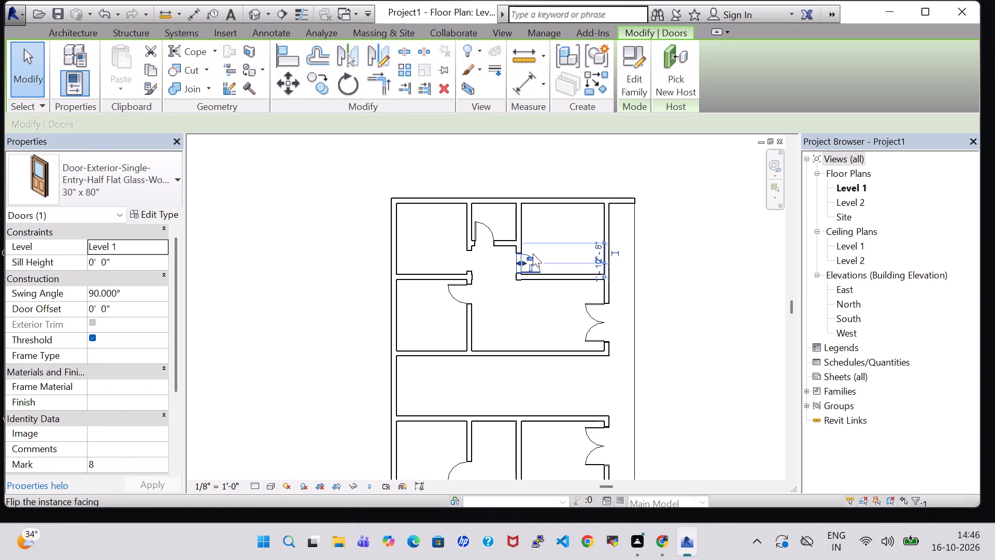
pyautogui.click(661, 283)
pyautogui.scroll(3, 648, 283)
pyautogui.moveTo(648, 283); pyautogui.dragTo(671, 254, button='middle')
pyautogui.click(397, 264)
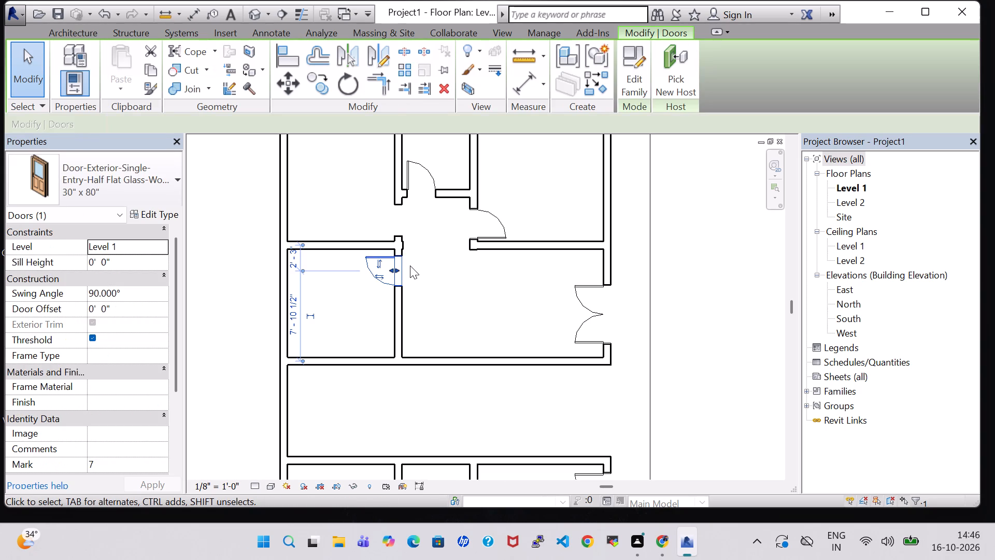
pyautogui.press('Up')
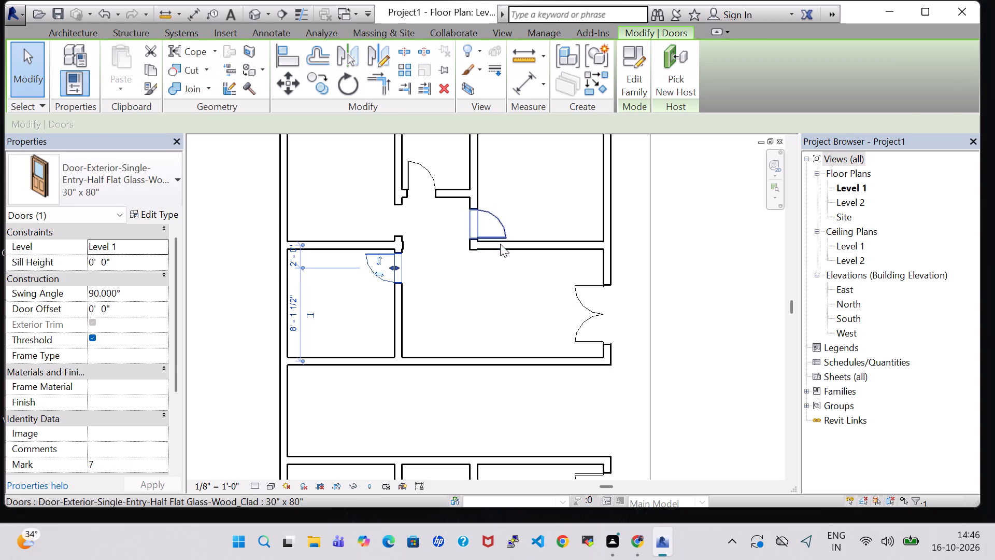
pyautogui.click(734, 250)
# Nudge the door of the lower block's upper-left room down to 1'-10" from the dividing wall below it.
pyautogui.scroll(-2, 728, 253)
pyautogui.moveTo(728, 253); pyautogui.dragTo(691, 212, button='middle')
pyautogui.scroll(-2, 695, 204)
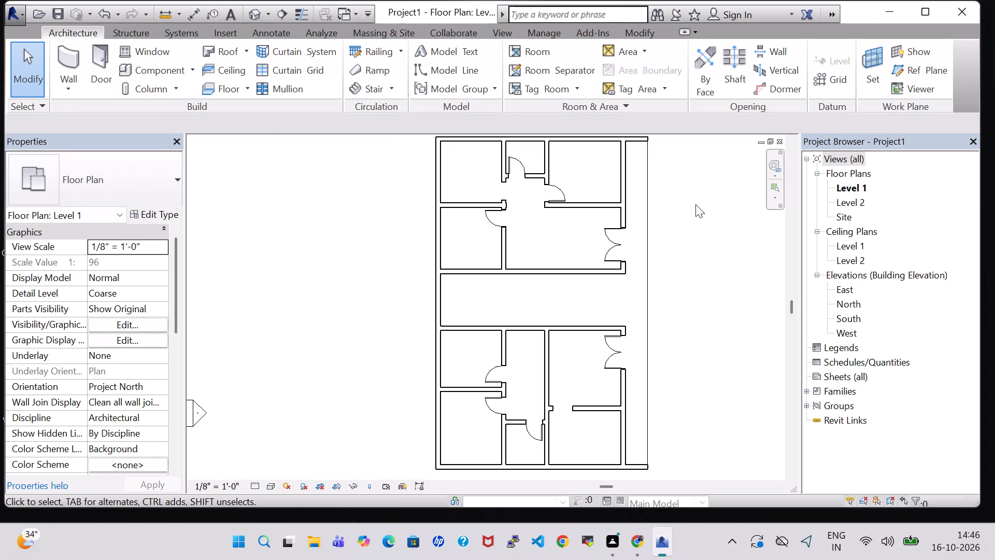
pyautogui.moveTo(693, 220); pyautogui.dragTo(654, 207, button='middle')
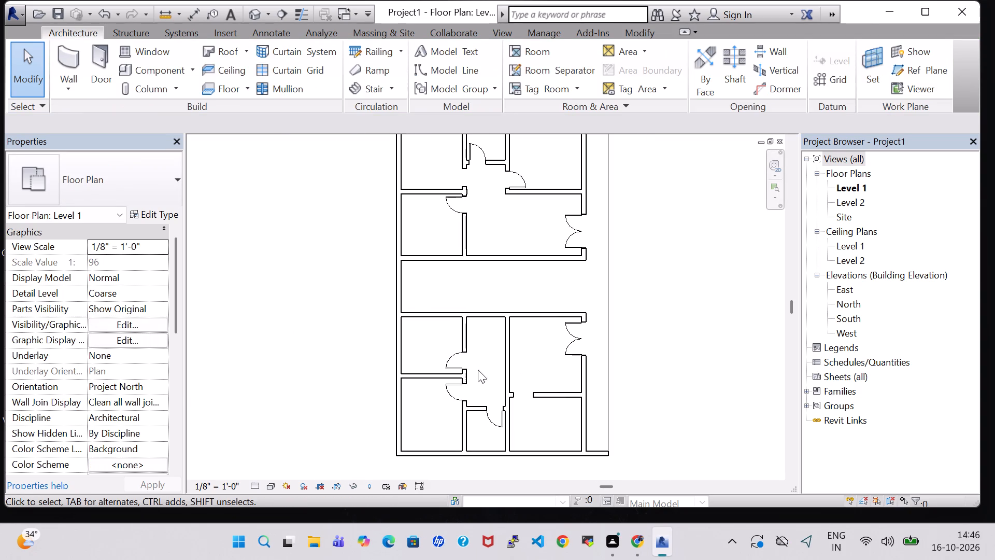
pyautogui.click(466, 363)
pyautogui.press('Down')
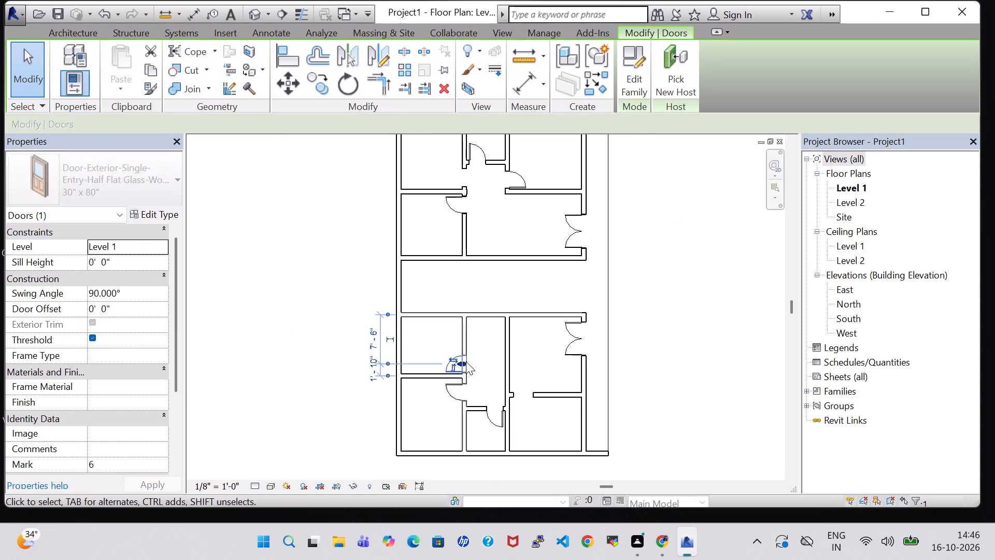
pyautogui.click(630, 390)
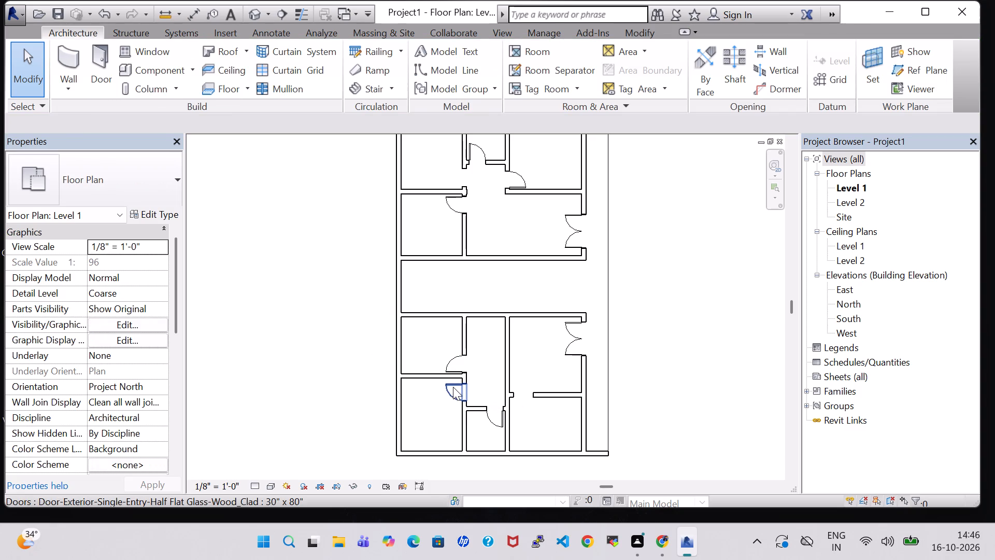
pyautogui.click(453, 387)
pyautogui.click(680, 396)
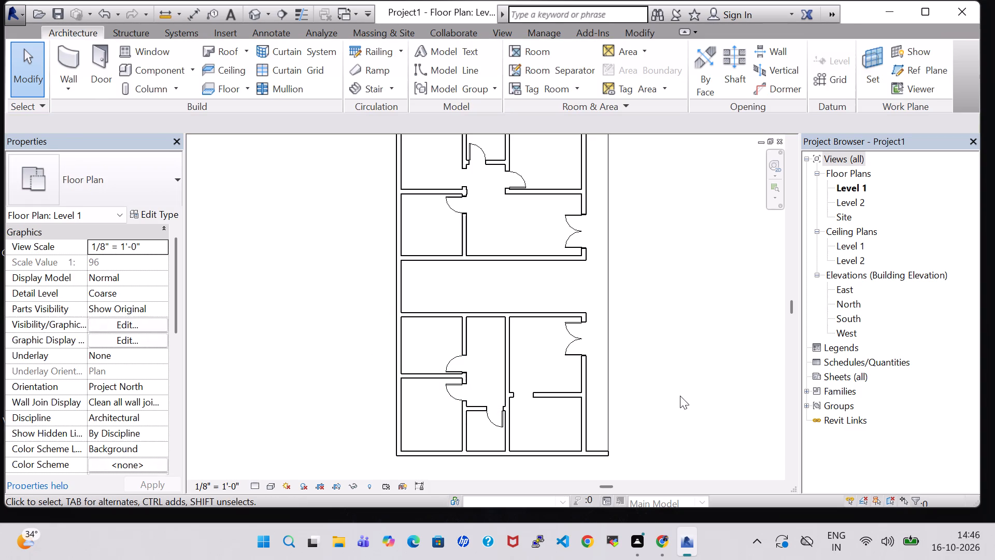
# Open the 3D view, display the model with coloured, shaded surfaces, and examine the doors and walls from the right side.
pyautogui.moveTo(670, 382); pyautogui.dragTo(669, 369, button='middle')
pyautogui.scroll(-1, 669, 369)
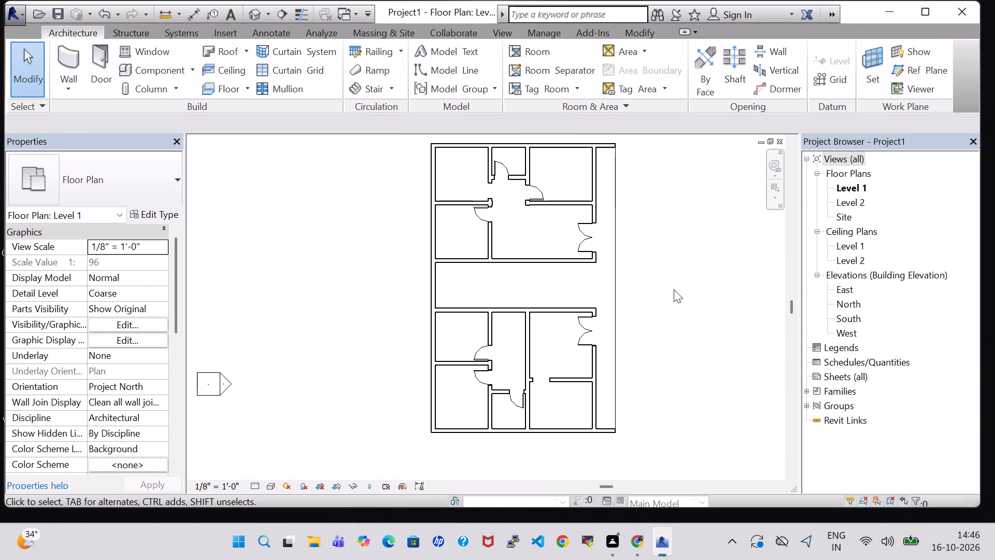
pyautogui.click(257, 12)
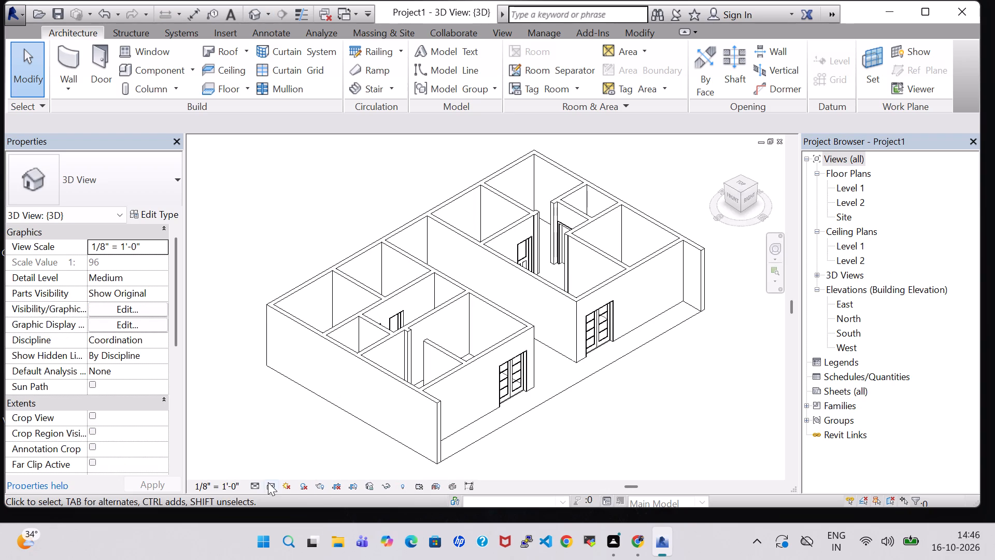
pyautogui.click(269, 483)
pyautogui.click(302, 456)
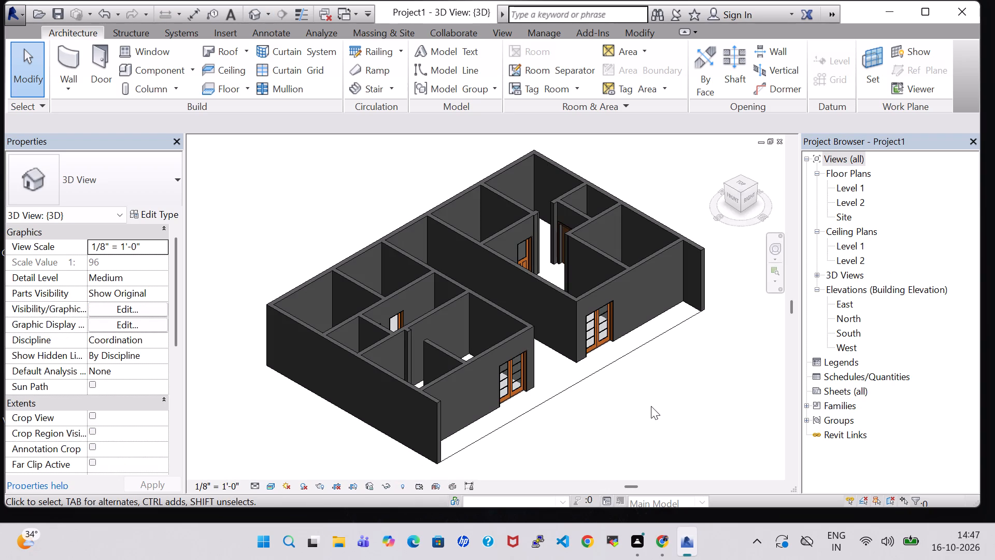
pyautogui.keyDown('shift'); pyautogui.moveTo(651, 406); pyautogui.dragTo(569, 406, button='middle'); pyautogui.keyUp('shift')
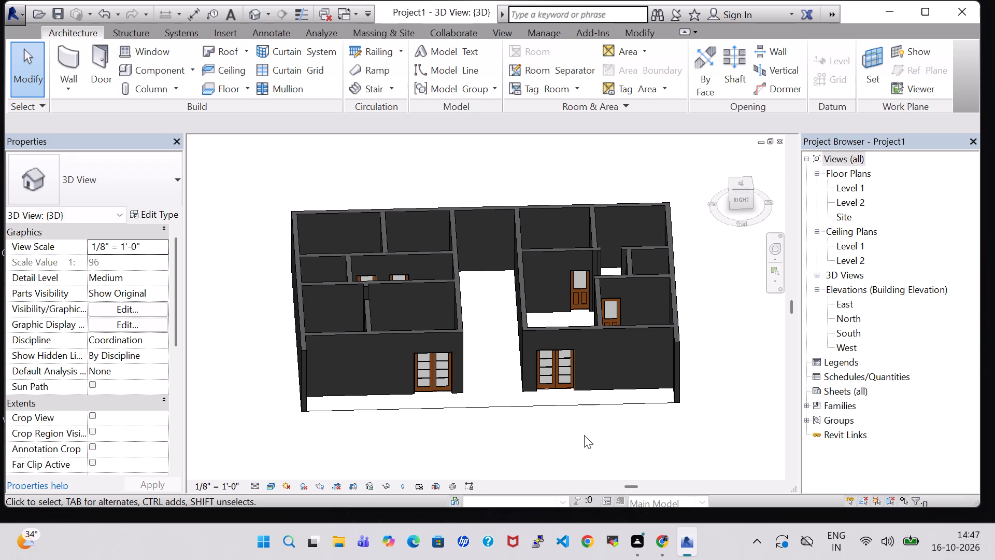
pyautogui.keyDown('shift'); pyautogui.moveTo(584, 435); pyautogui.dragTo(587, 396, button='middle'); pyautogui.keyUp('shift')
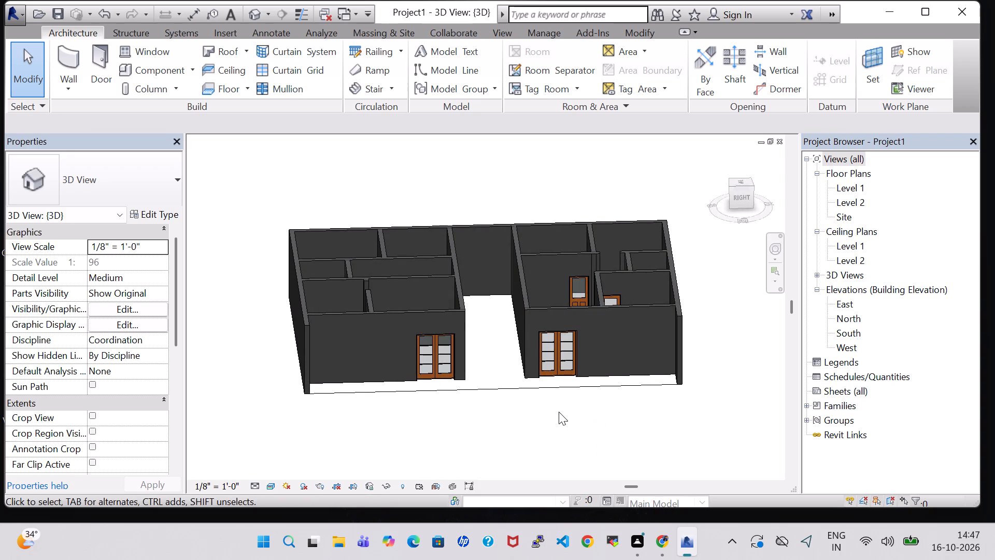
pyautogui.keyDown('shift'); pyautogui.moveTo(555, 414); pyautogui.dragTo(551, 446, button='middle'); pyautogui.keyUp('shift')
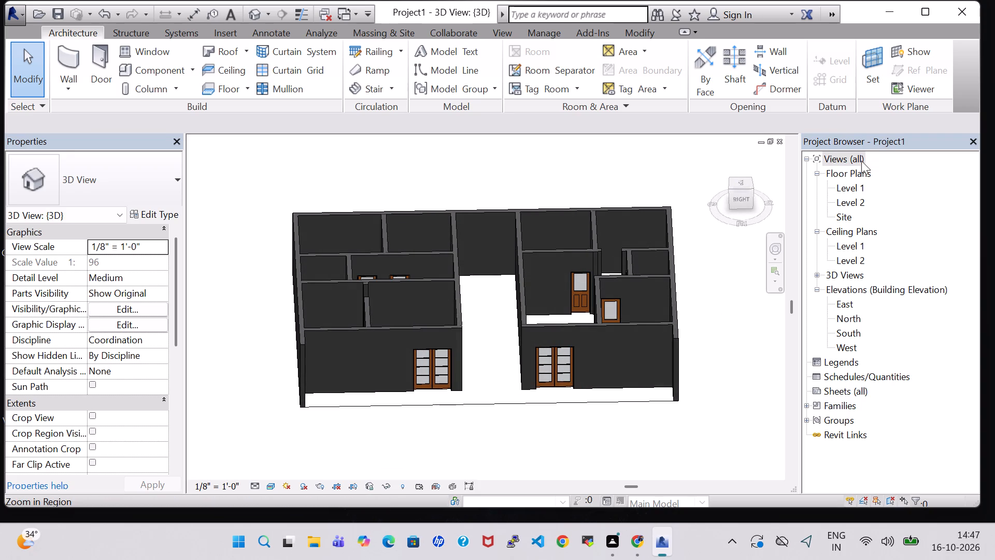
# On Level 1, start a Generic - 12" floor and draw its top boundary line along the outer face of the upper exterior wall.
pyautogui.doubleClick(854, 186)
pyautogui.scroll(-1, 699, 206)
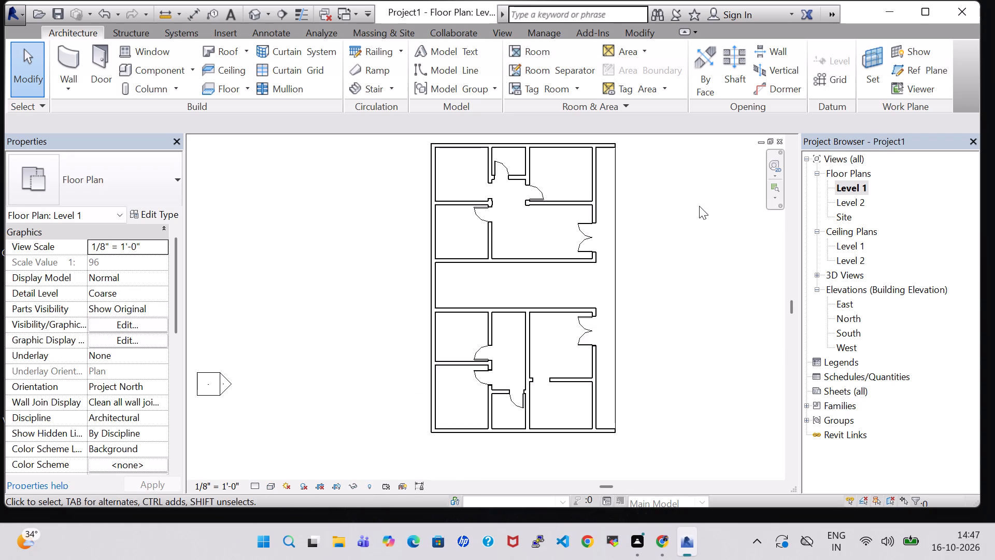
pyautogui.moveTo(699, 206); pyautogui.dragTo(635, 243, button='middle')
pyautogui.scroll(1, 619, 255)
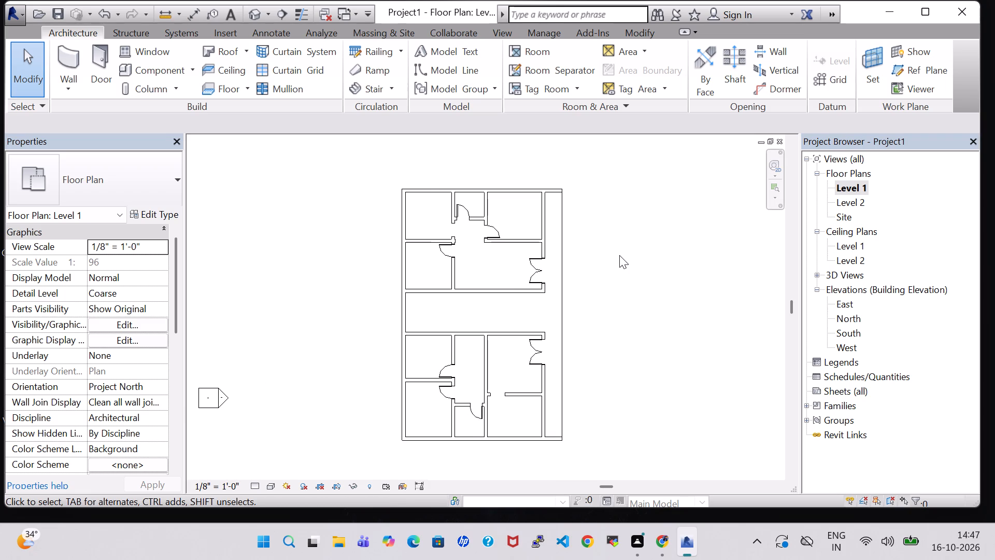
pyautogui.moveTo(619, 255); pyautogui.dragTo(643, 247, button='middle')
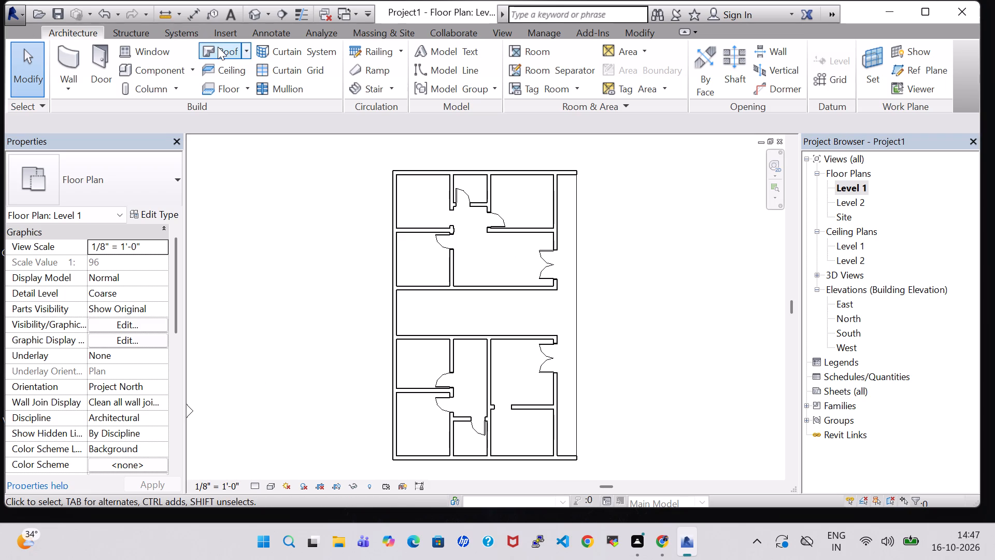
pyautogui.click(227, 87)
pyautogui.scroll(3, 315, 163)
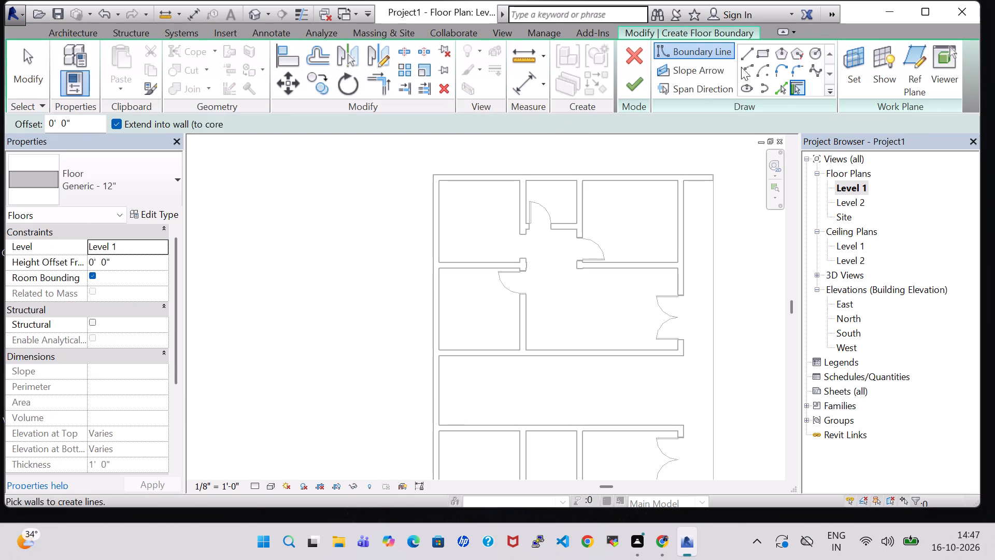
pyautogui.click(750, 56)
pyautogui.scroll(5, 533, 184)
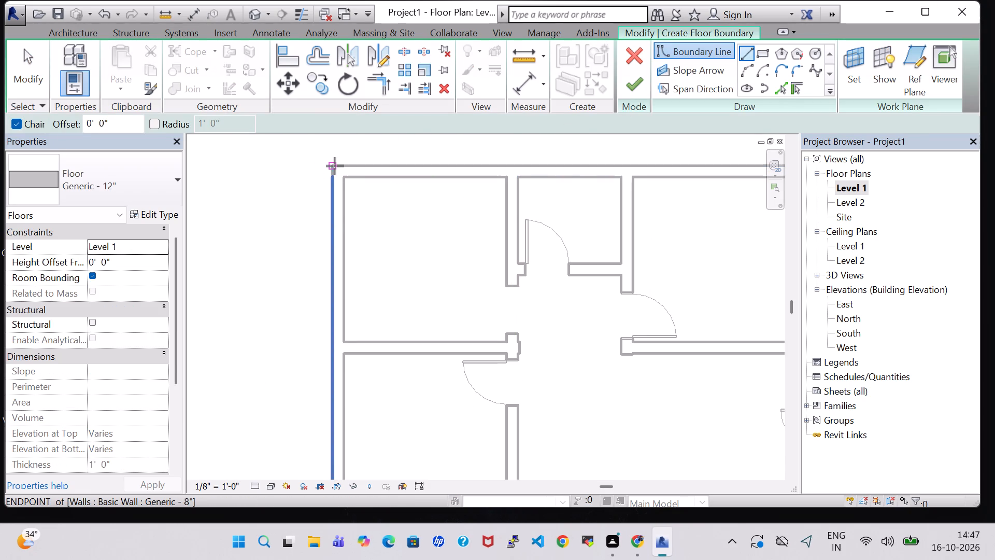
pyautogui.click(335, 166)
pyautogui.moveTo(582, 162); pyautogui.dragTo(251, 162, button='middle')
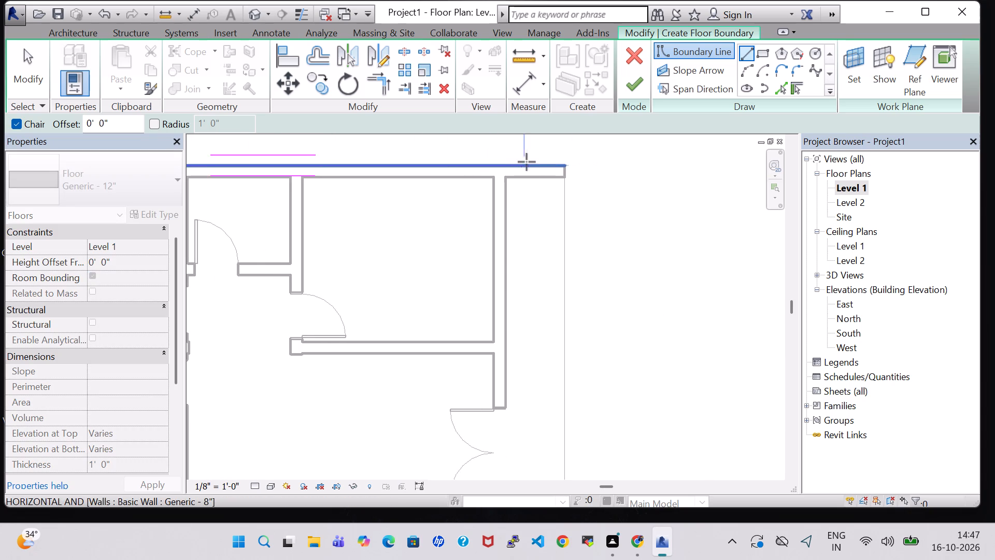
pyautogui.click(561, 164)
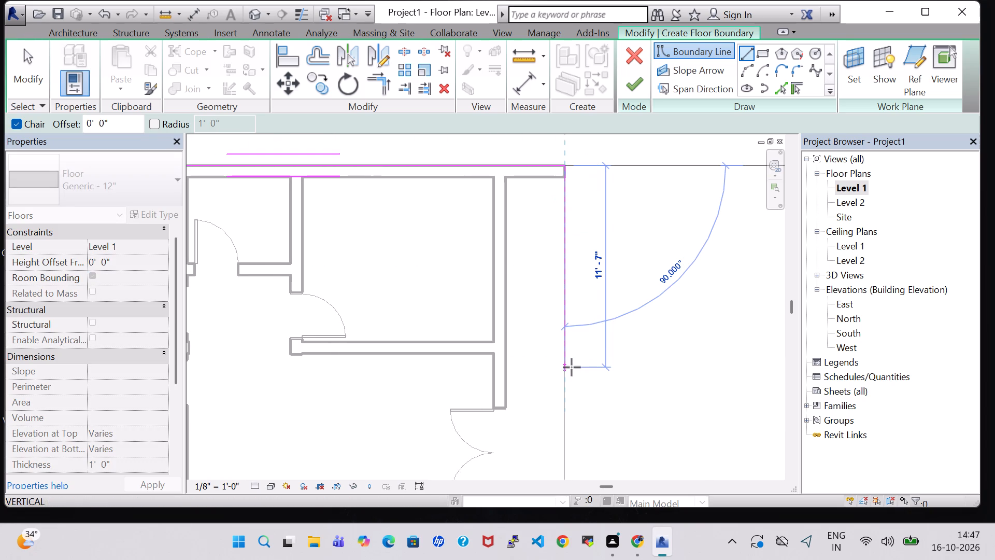
# Close the floor boundary along the right room separation line, the 32'-4" bottom wall and the left exterior wall, and finish the floor.
pyautogui.moveTo(572, 367); pyautogui.dragTo(558, 252, button='middle')
pyautogui.moveTo(549, 332); pyautogui.dragTo(559, 213, button='middle')
pyautogui.scroll(-2, 559, 213)
pyautogui.moveTo(552, 302); pyautogui.dragTo(556, 191, button='middle')
pyautogui.scroll(-2, 556, 191)
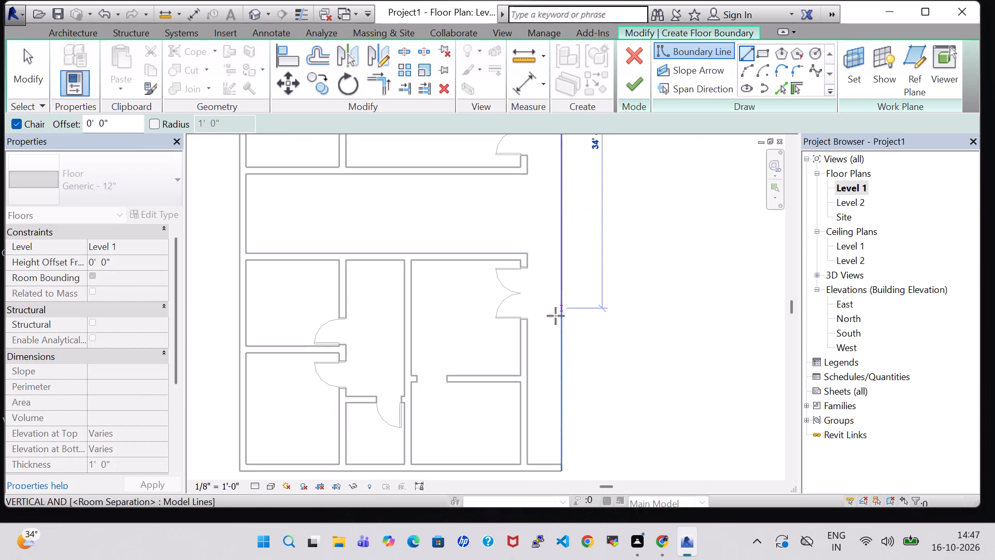
pyautogui.moveTo(556, 366); pyautogui.dragTo(556, 260, button='middle')
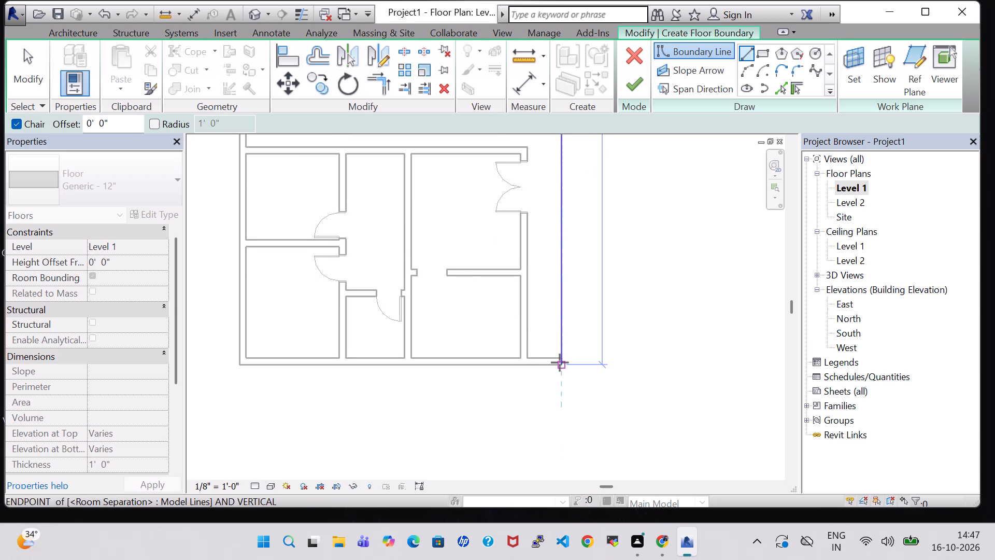
pyautogui.click(560, 362)
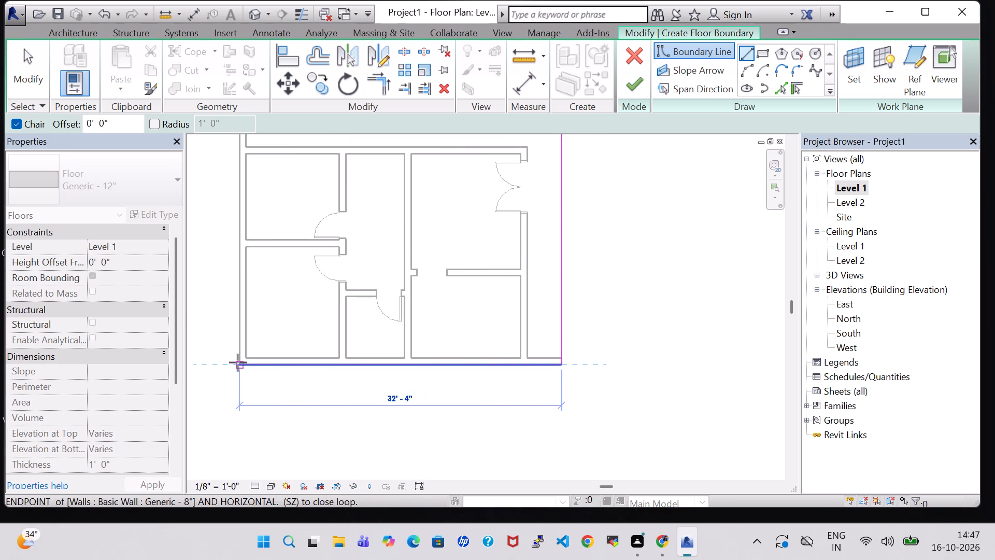
pyautogui.click(238, 362)
pyautogui.scroll(-1, 244, 259)
pyautogui.moveTo(244, 259); pyautogui.dragTo(313, 541, button='middle')
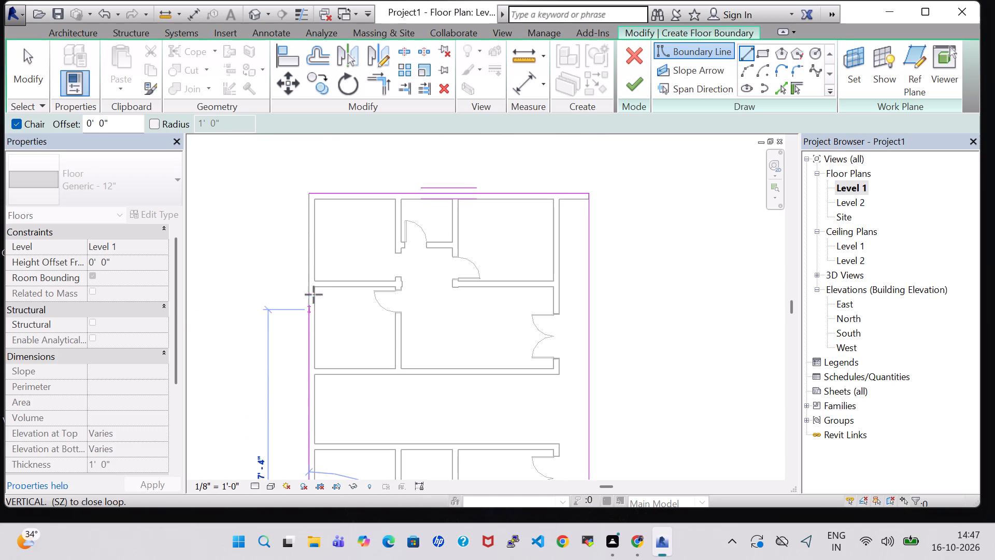
pyautogui.click(309, 197)
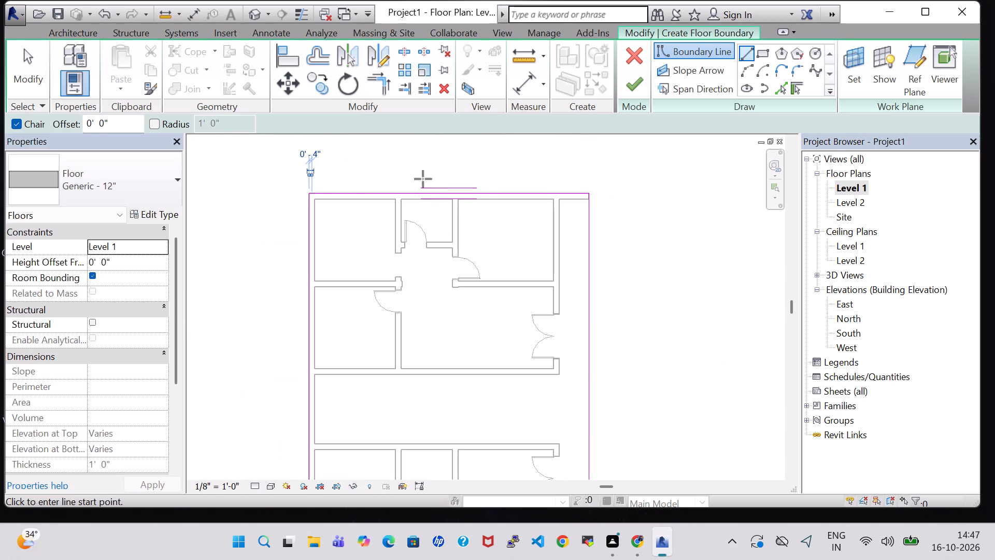
pyautogui.click(641, 91)
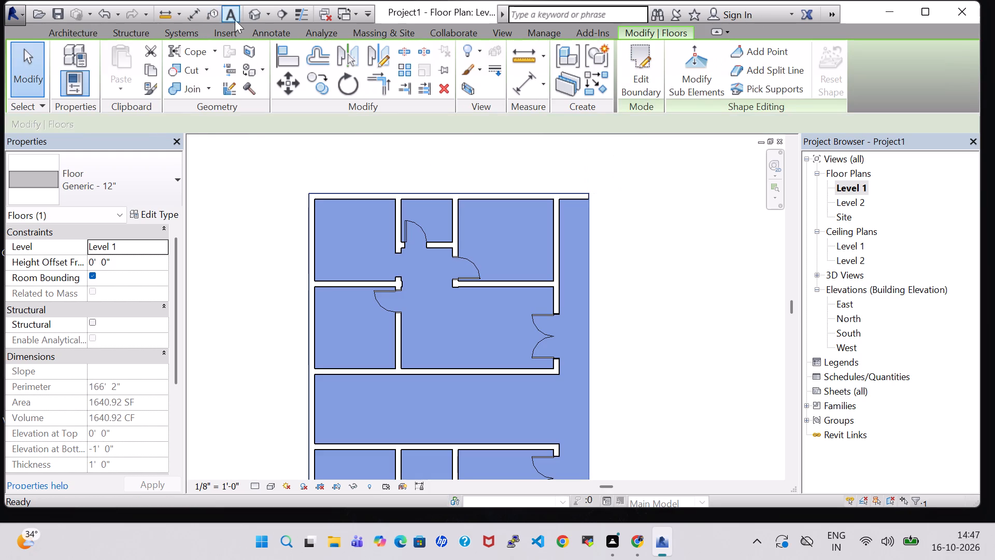
# Open the 3D view to examine the new floor under the building.
pyautogui.click(248, 20)
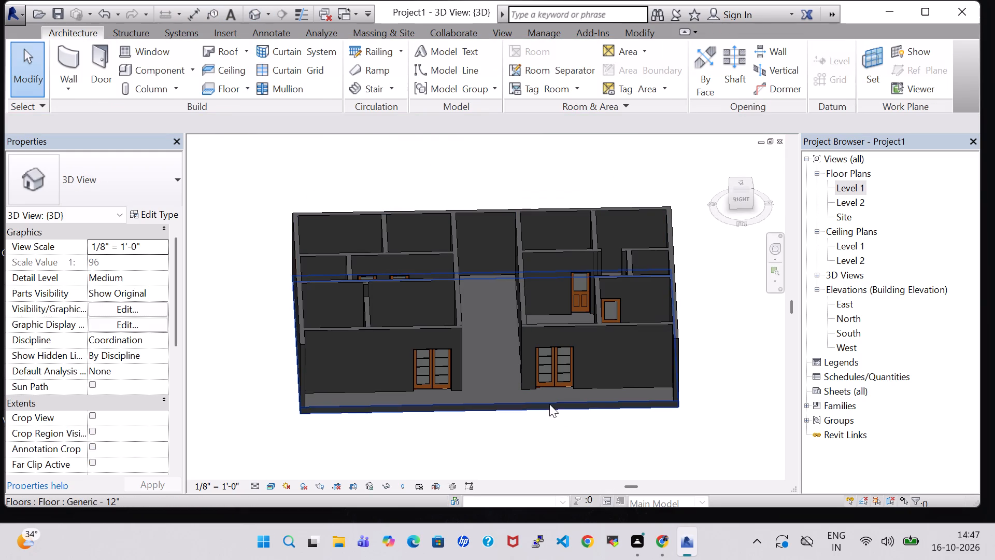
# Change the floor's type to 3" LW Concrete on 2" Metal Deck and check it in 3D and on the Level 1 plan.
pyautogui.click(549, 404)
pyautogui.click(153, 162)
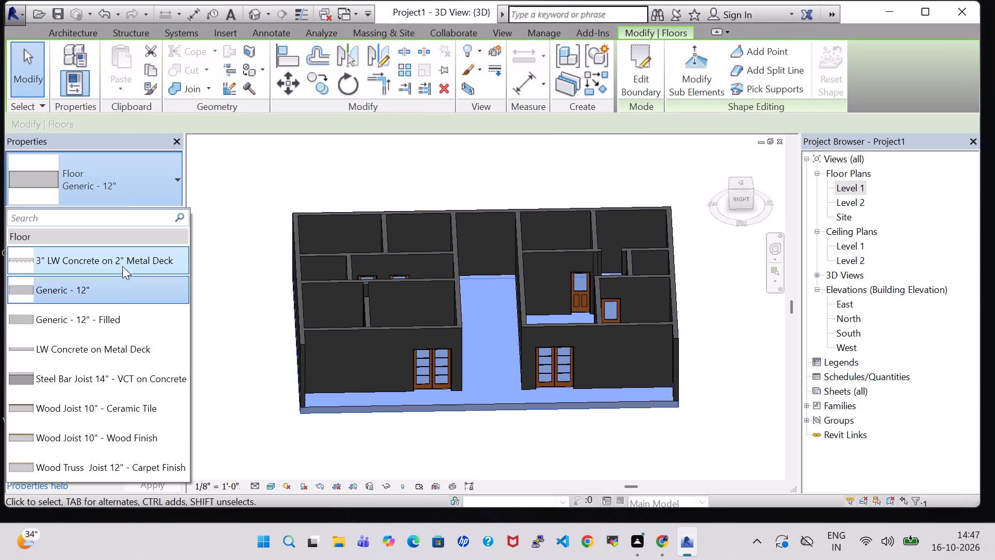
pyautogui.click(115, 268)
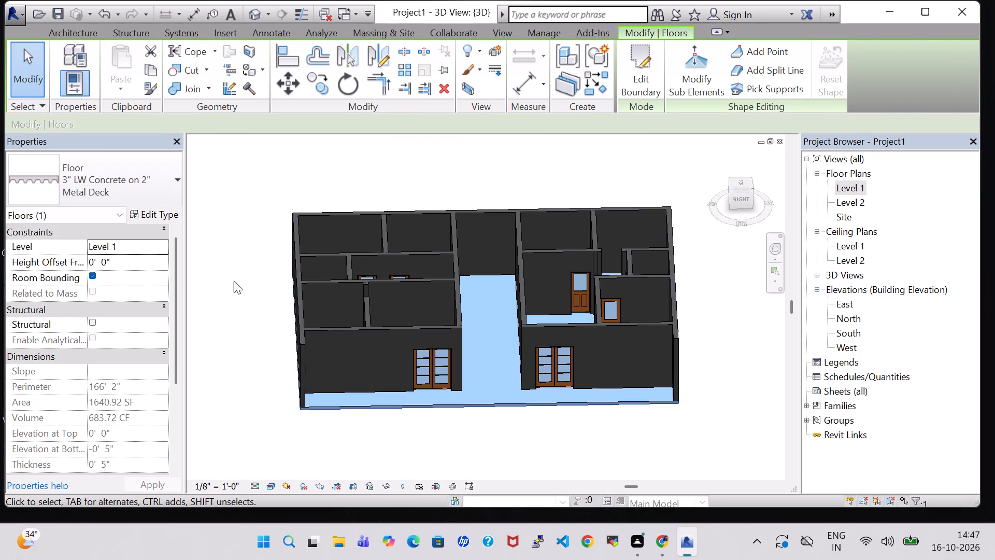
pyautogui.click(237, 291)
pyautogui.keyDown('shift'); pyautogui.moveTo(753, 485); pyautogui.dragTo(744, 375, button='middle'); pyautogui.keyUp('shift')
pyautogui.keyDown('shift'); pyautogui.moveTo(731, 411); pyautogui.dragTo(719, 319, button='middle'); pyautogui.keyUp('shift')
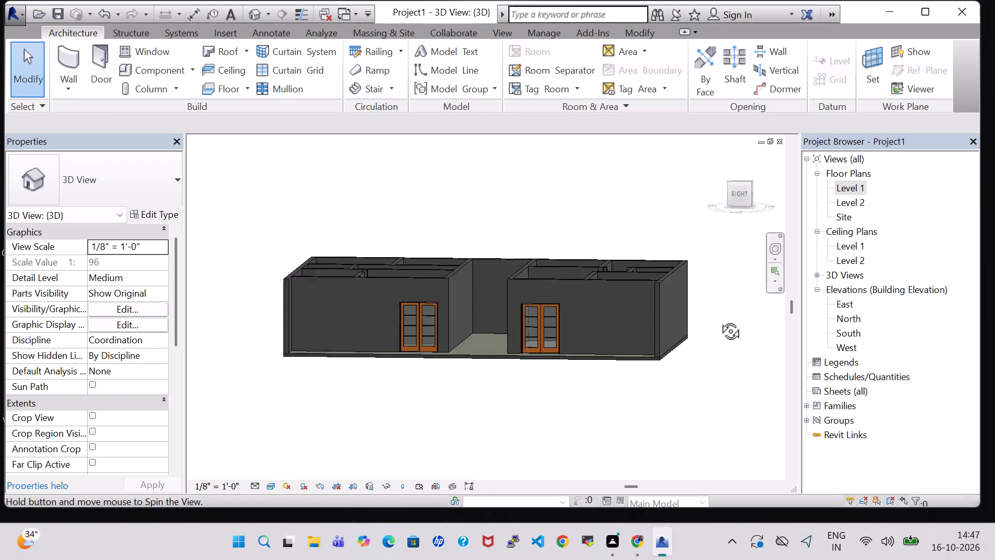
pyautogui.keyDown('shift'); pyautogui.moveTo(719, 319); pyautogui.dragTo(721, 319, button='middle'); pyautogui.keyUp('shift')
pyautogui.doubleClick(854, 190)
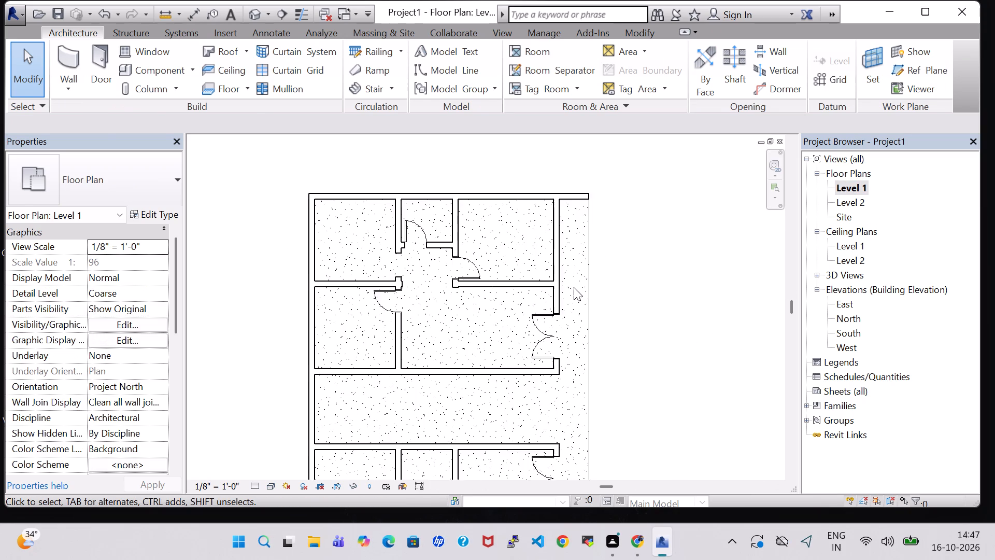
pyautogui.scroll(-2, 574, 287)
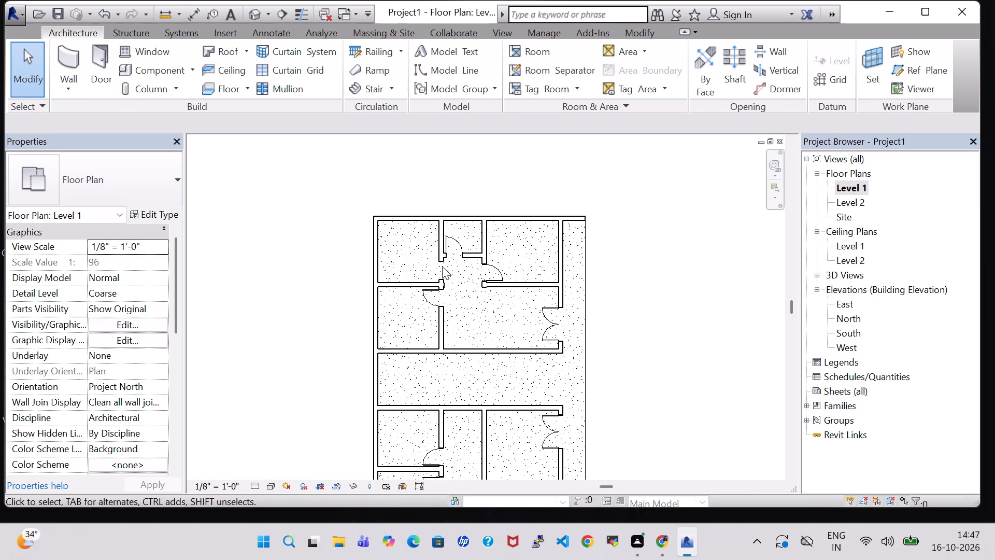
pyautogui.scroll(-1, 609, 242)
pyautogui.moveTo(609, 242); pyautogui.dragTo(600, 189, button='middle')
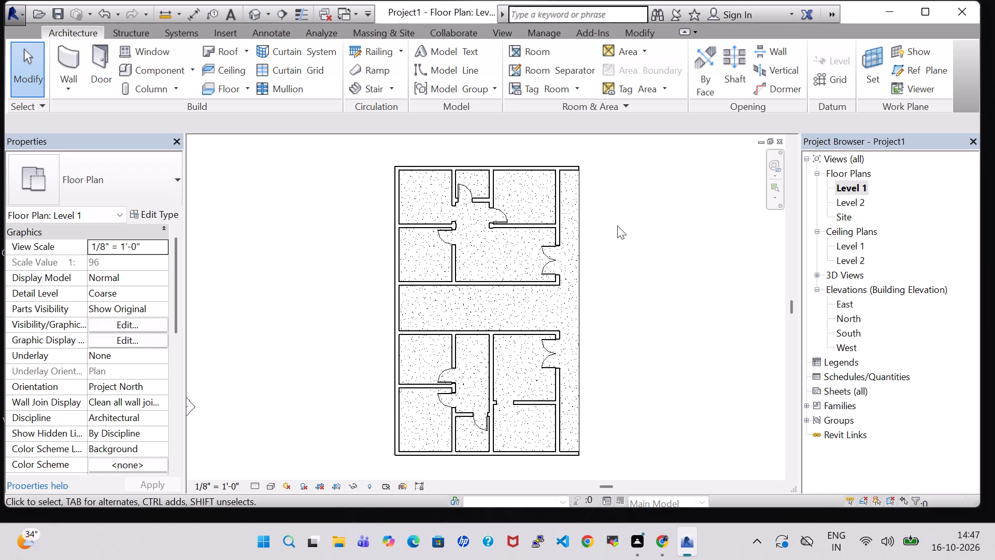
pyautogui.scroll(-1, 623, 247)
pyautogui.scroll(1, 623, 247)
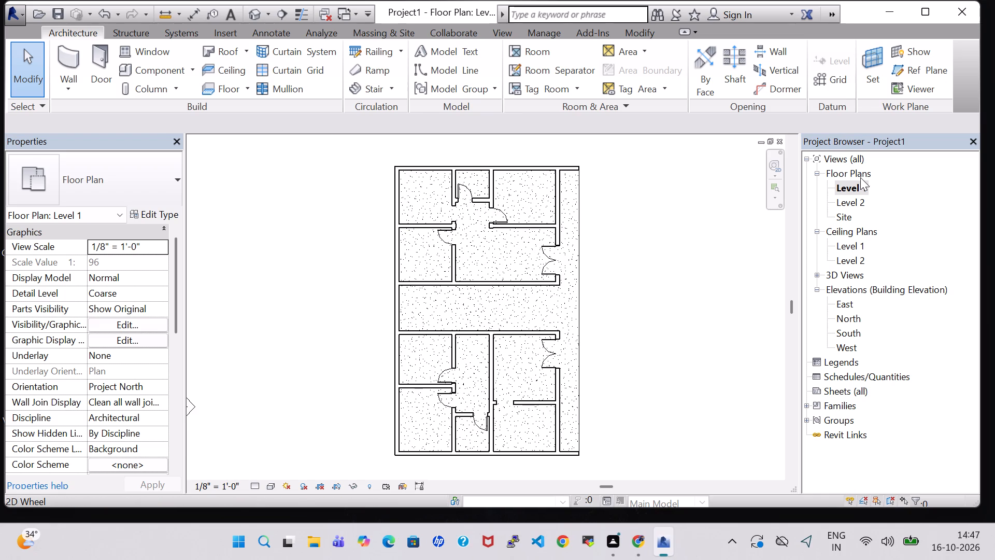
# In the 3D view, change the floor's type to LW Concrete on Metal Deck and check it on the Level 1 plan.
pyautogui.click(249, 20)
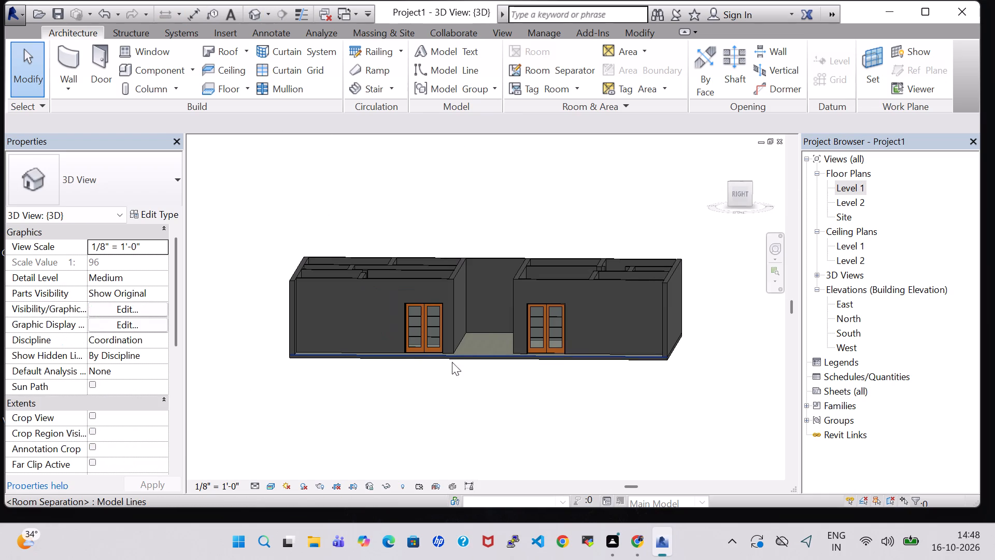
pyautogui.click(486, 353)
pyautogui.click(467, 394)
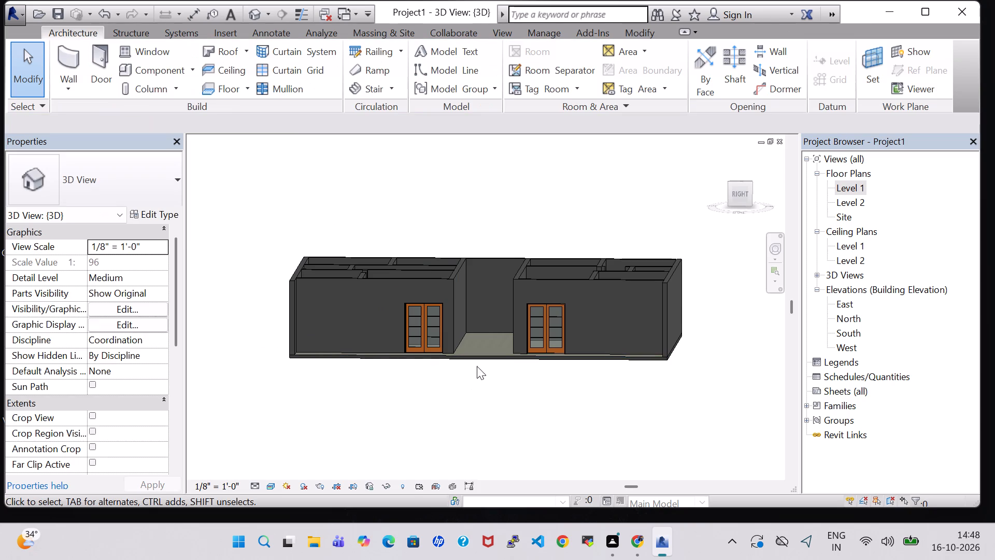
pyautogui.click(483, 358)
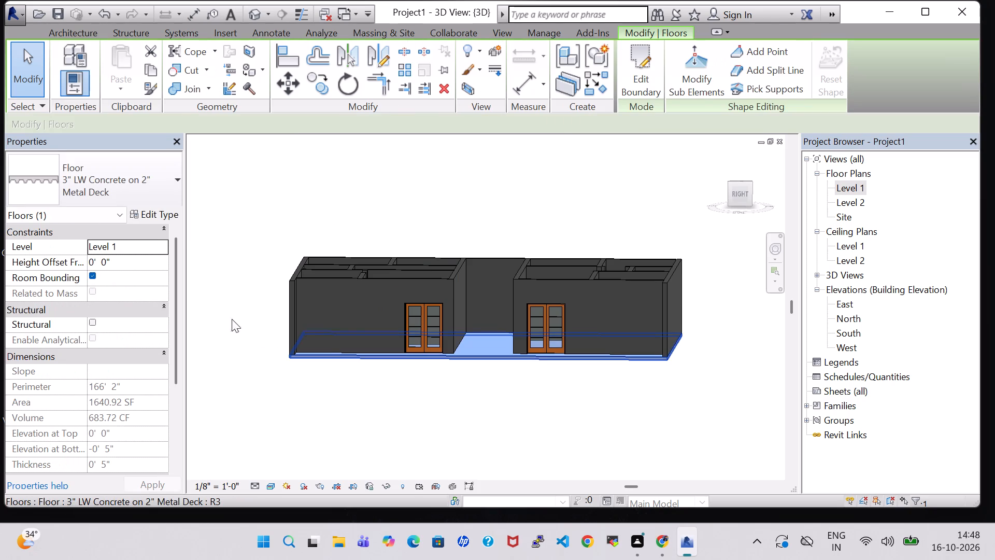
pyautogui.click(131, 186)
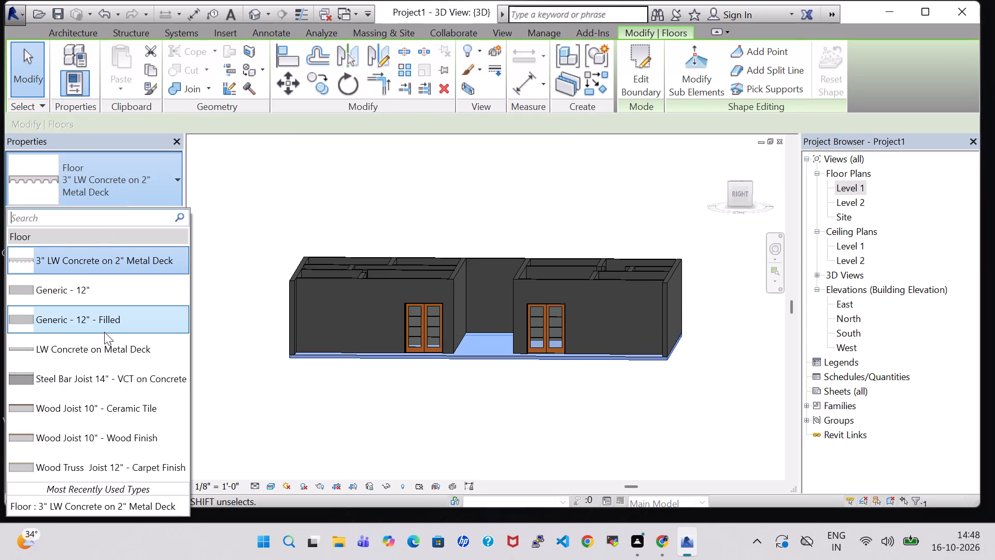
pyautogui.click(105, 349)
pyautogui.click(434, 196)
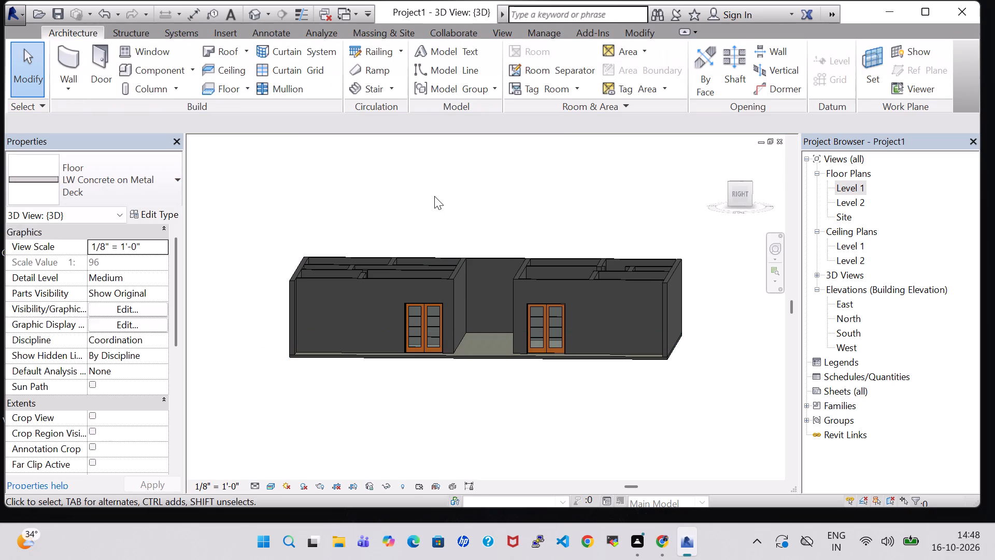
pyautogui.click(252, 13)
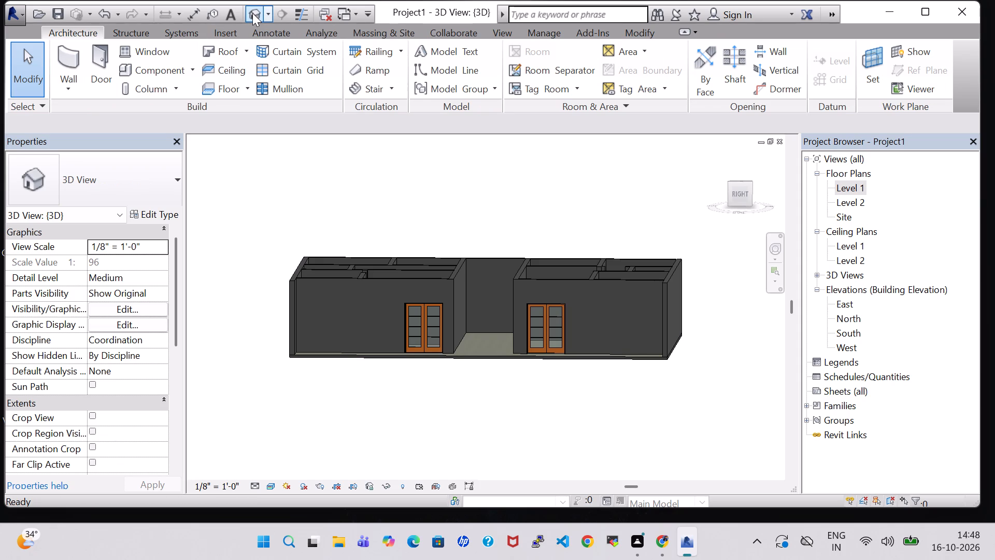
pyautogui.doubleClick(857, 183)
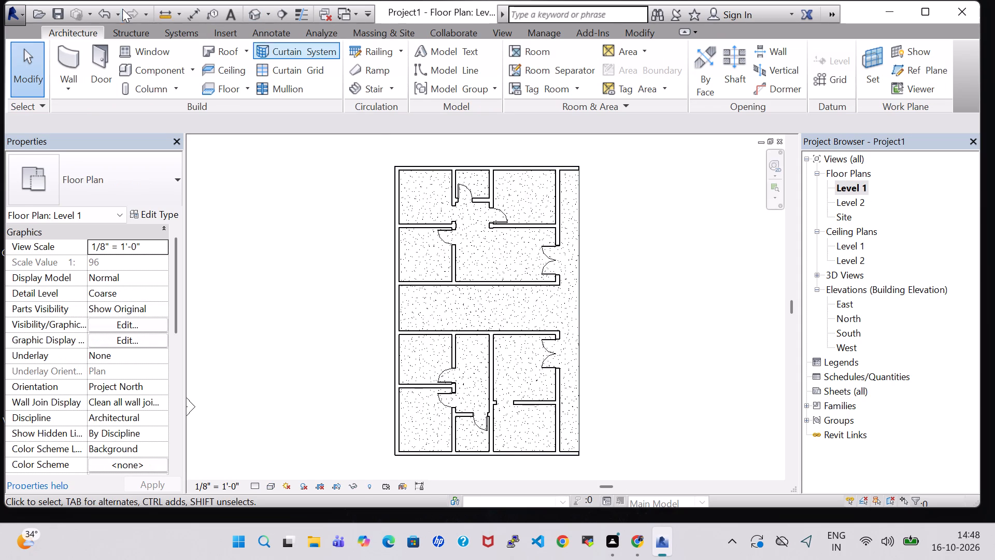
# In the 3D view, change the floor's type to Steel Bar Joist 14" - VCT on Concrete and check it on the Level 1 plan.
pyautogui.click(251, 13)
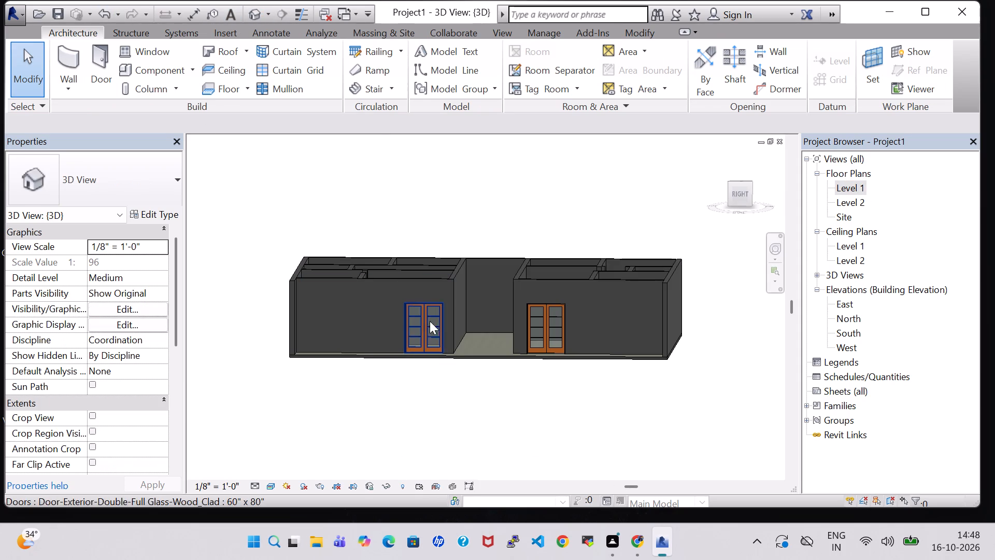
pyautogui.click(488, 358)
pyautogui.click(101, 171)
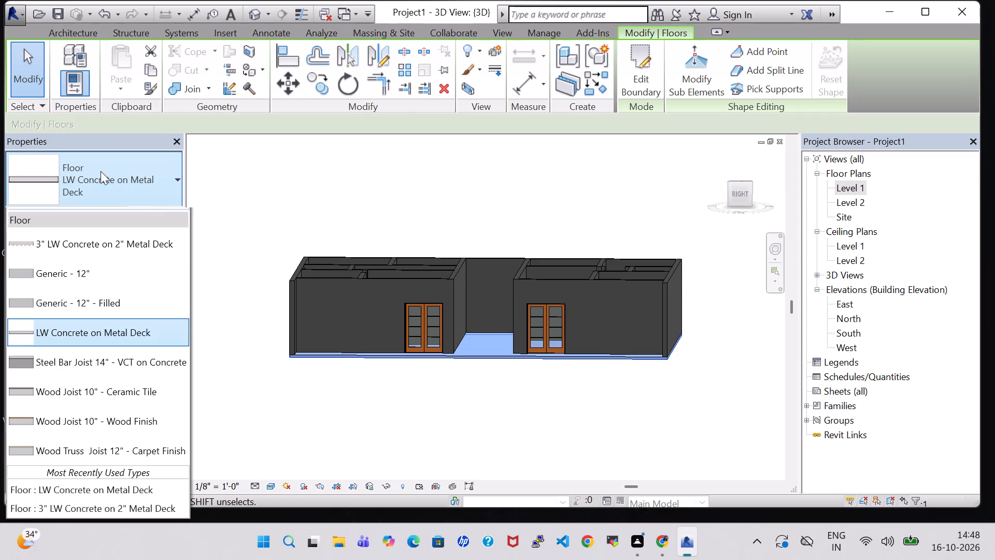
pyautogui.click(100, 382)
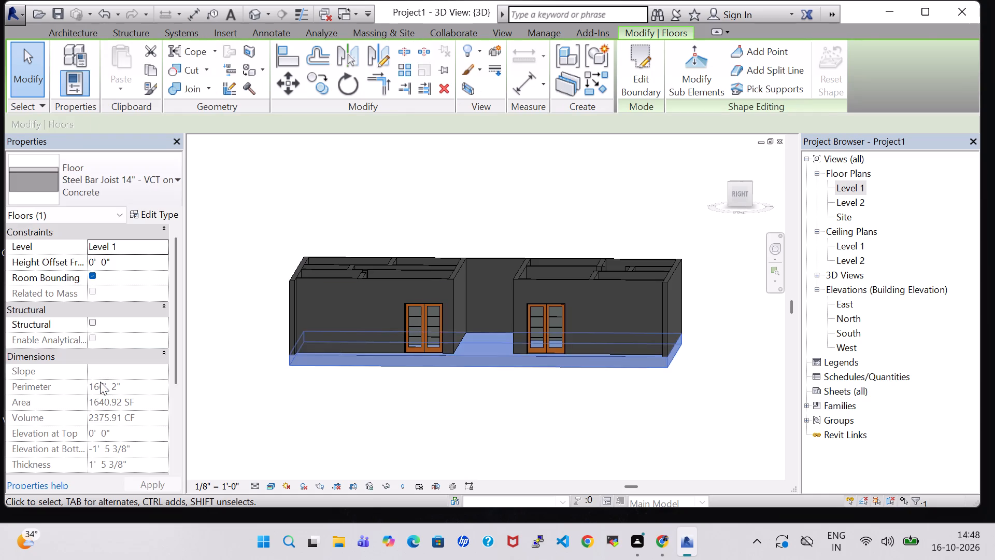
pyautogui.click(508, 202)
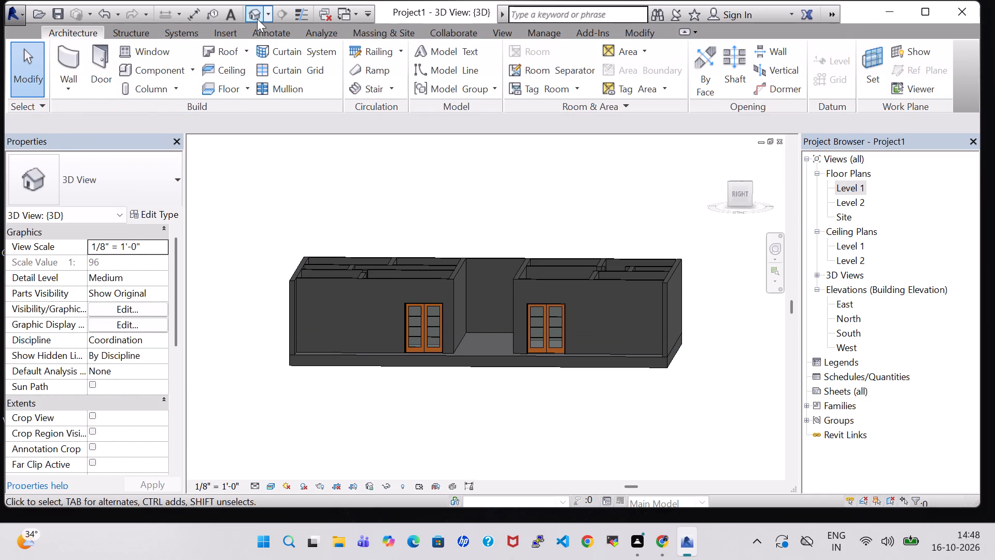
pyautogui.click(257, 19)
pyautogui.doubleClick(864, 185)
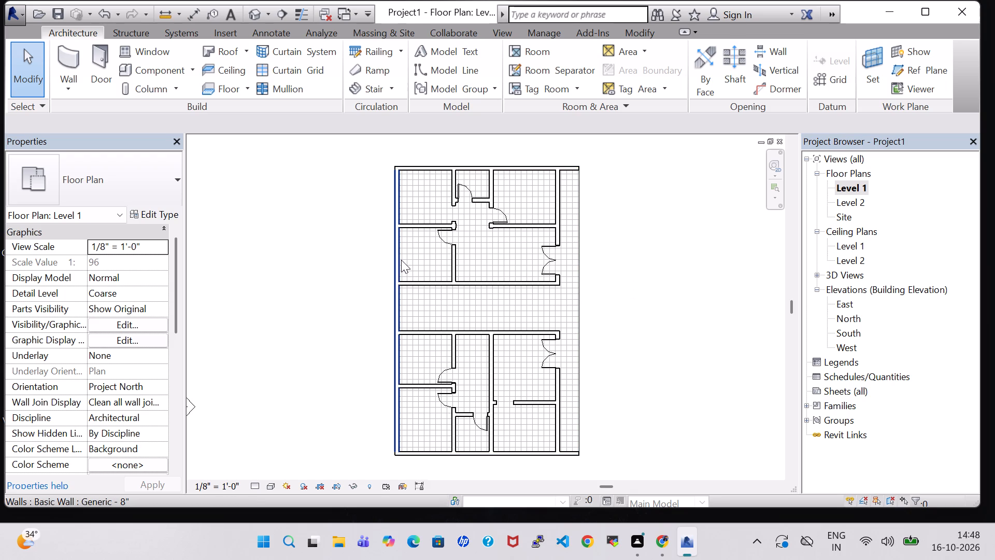
# In the 3D view, change the floor's type to Wood Joist 10" - Ceramic Tile and check it on the Level 1 plan.
pyautogui.click(248, 20)
pyautogui.click(452, 367)
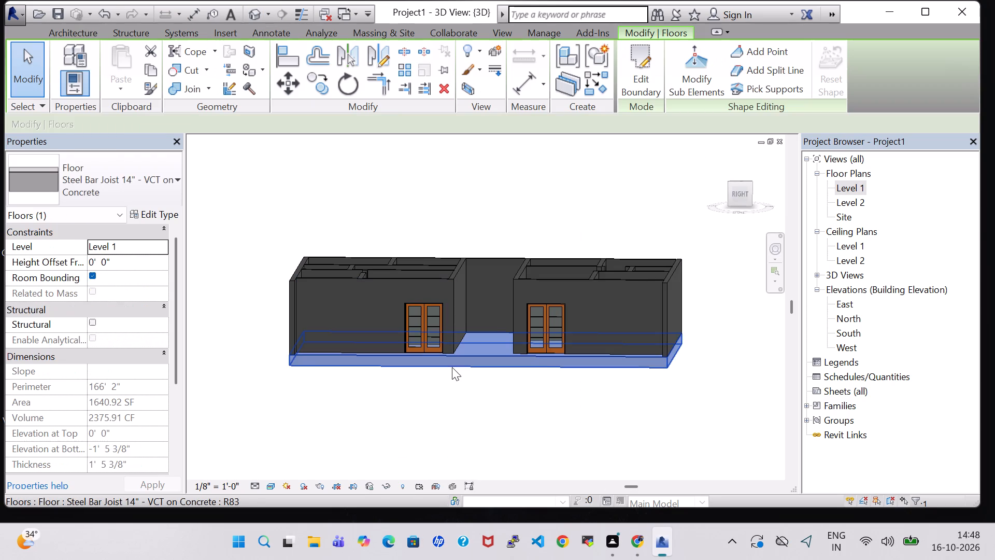
pyautogui.click(139, 192)
pyautogui.click(102, 403)
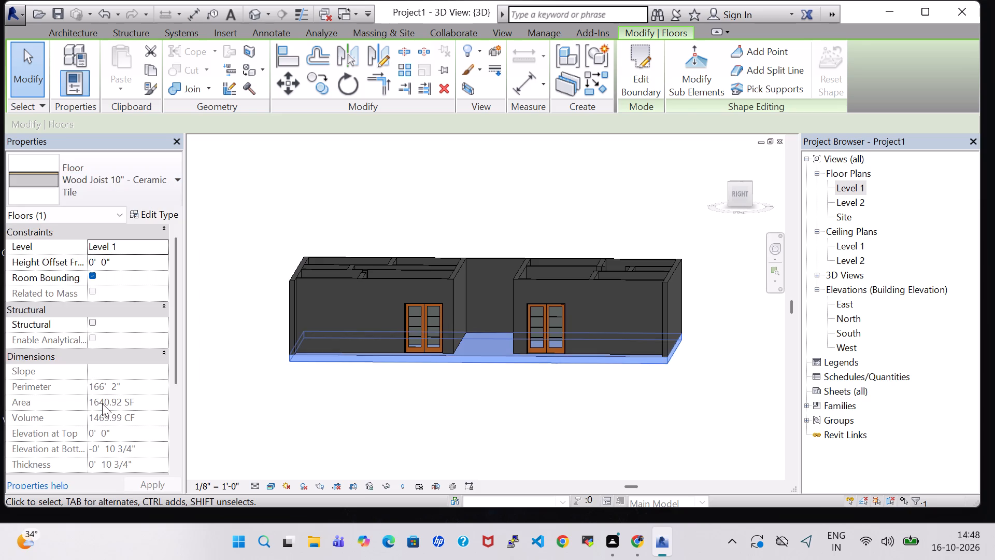
pyautogui.click(430, 427)
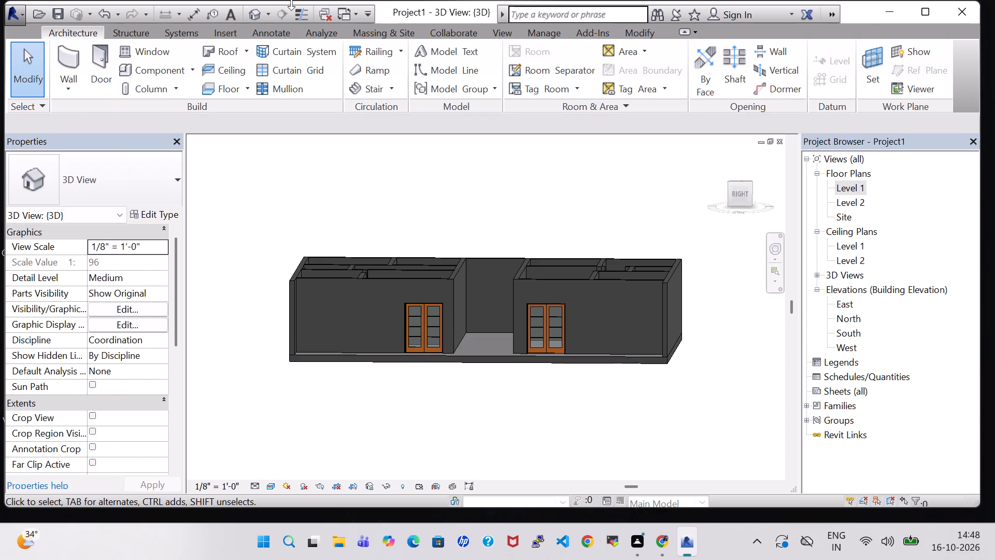
pyautogui.click(252, 11)
pyautogui.doubleClick(847, 190)
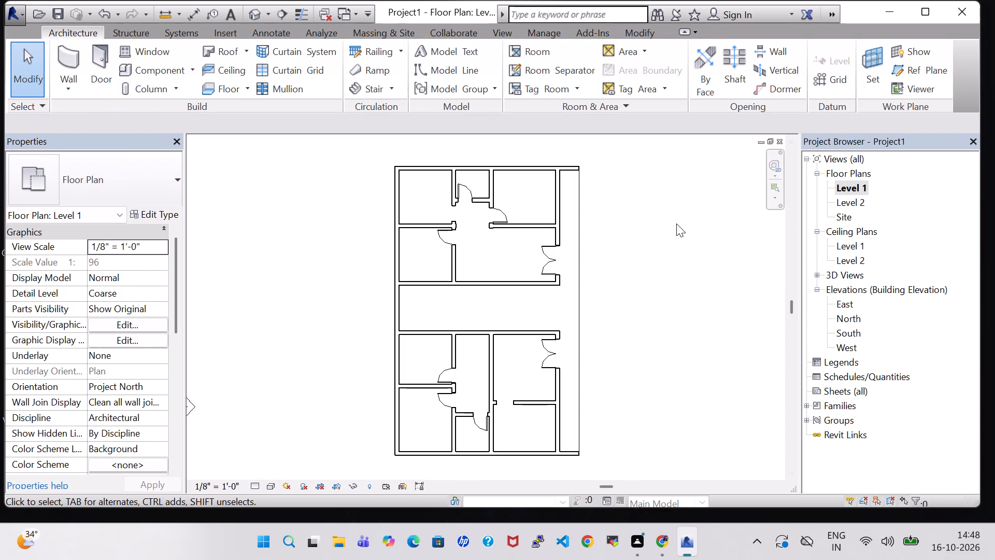
# Start a new stair on the Level 1 plan.
pyautogui.moveTo(657, 223); pyautogui.dragTo(644, 218, button='middle')
pyautogui.scroll(-1, 646, 219)
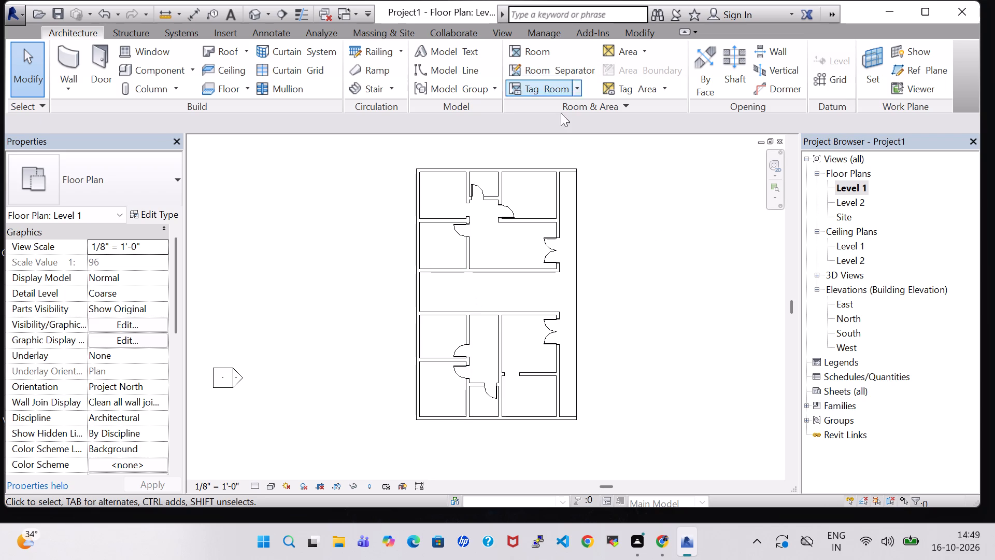
pyautogui.click(354, 88)
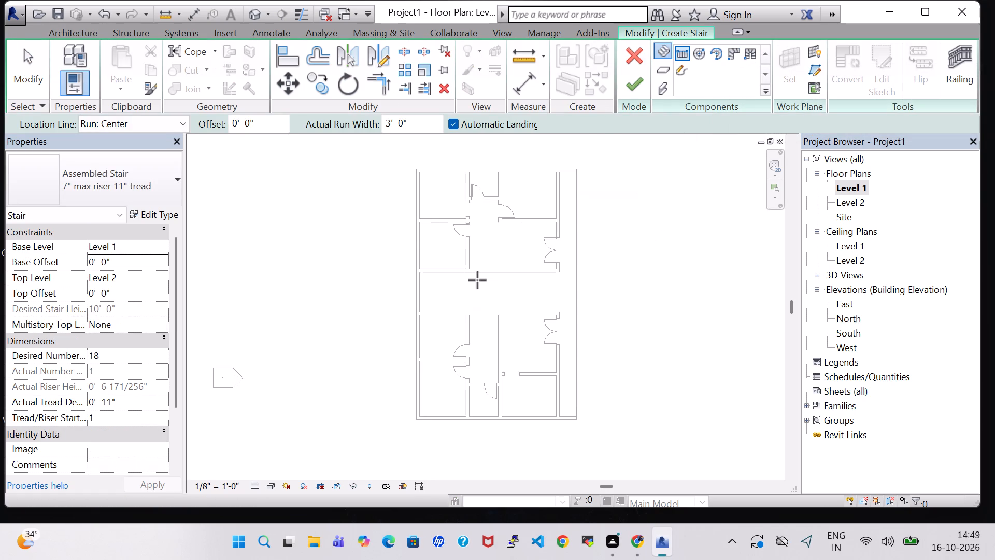
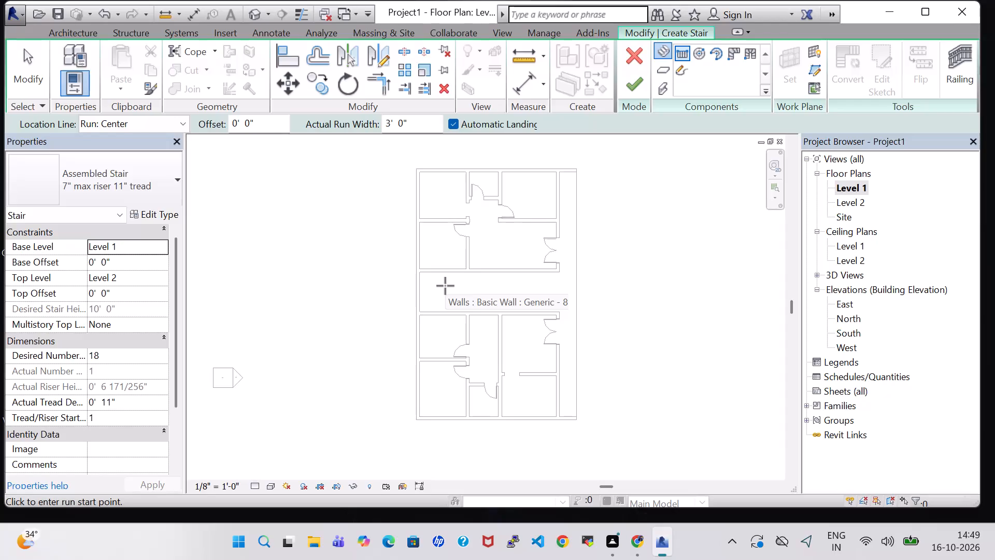
# Sketch a U-shaped stair in the corridor's closed end, with a 10-riser upper run, automatic landing and 8-riser lower run.
pyautogui.scroll(5, 465, 290)
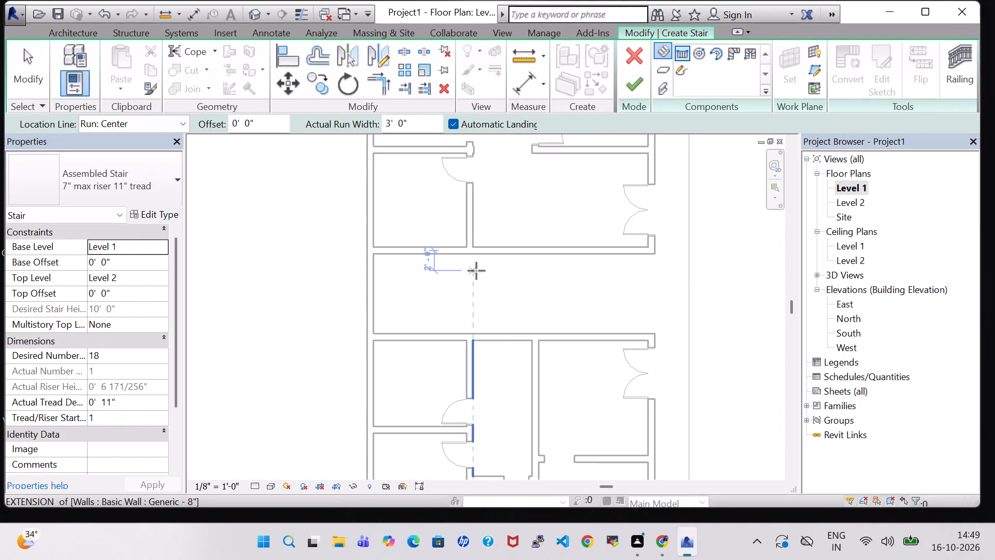
pyautogui.click(478, 279)
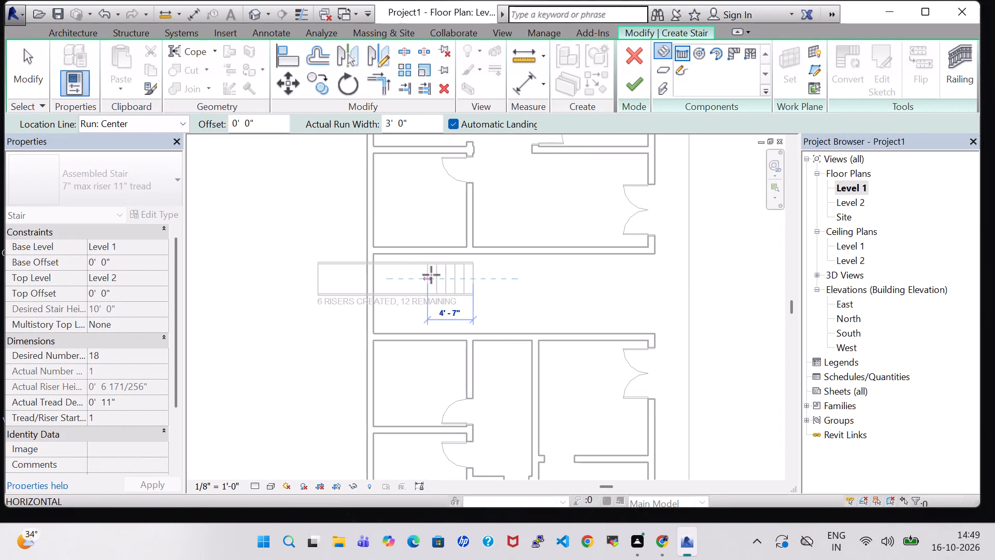
pyautogui.click(391, 277)
pyautogui.click(394, 319)
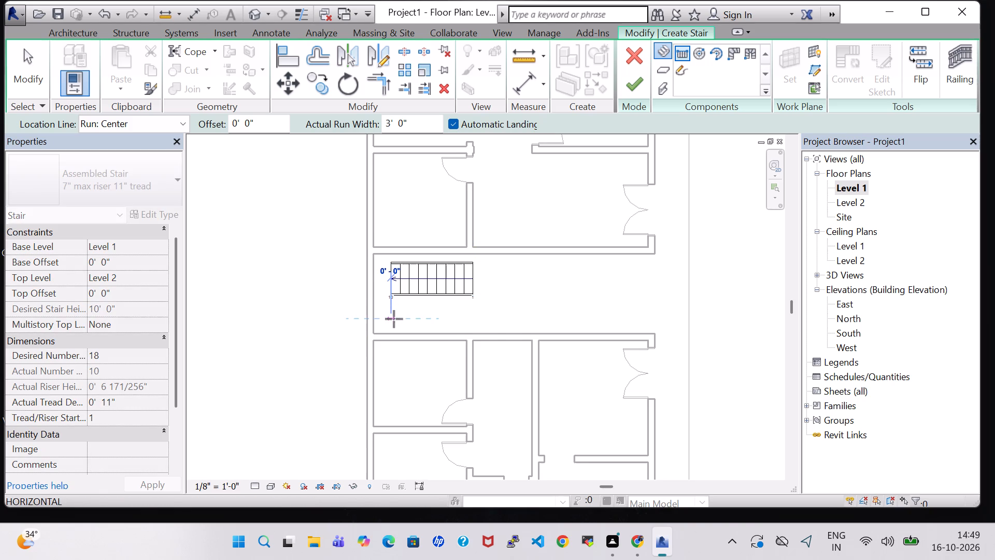
pyautogui.click(464, 320)
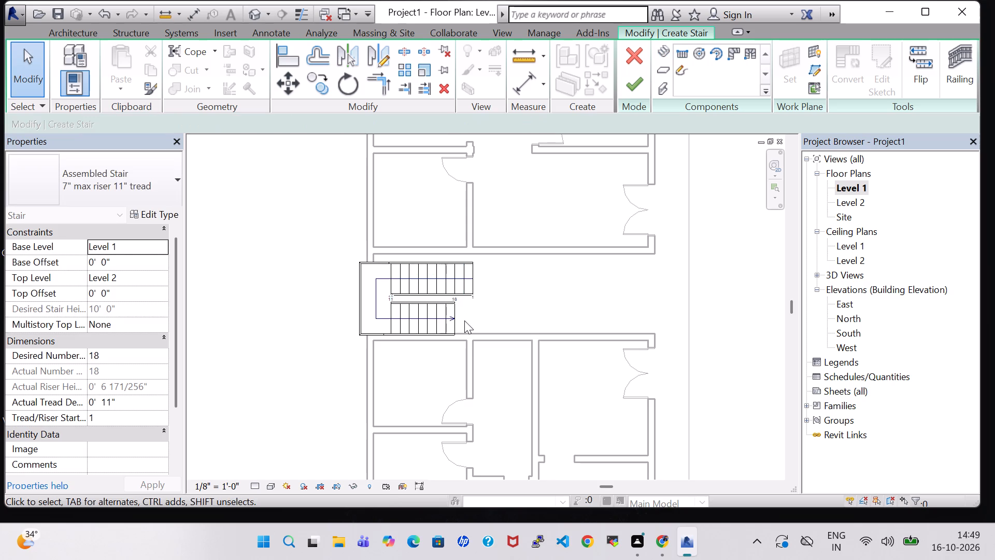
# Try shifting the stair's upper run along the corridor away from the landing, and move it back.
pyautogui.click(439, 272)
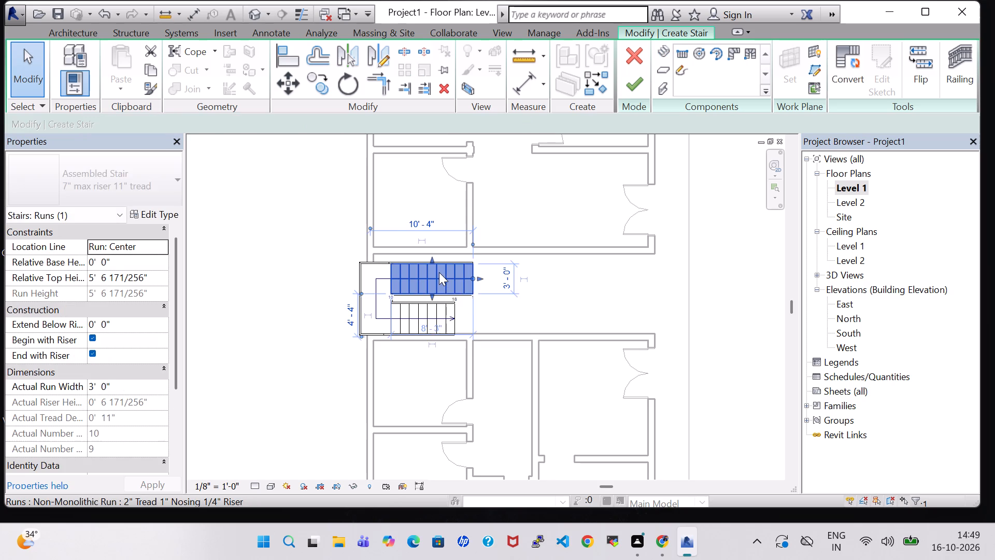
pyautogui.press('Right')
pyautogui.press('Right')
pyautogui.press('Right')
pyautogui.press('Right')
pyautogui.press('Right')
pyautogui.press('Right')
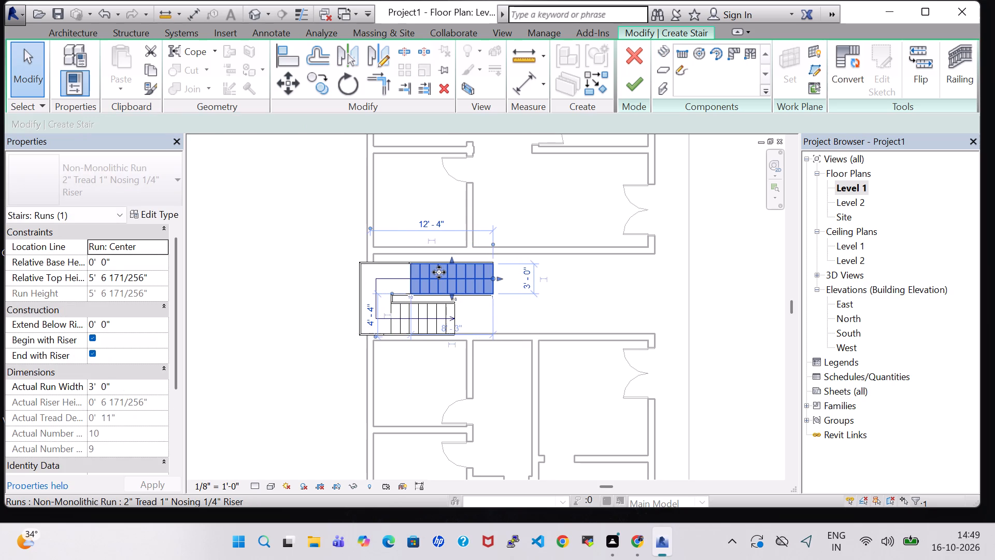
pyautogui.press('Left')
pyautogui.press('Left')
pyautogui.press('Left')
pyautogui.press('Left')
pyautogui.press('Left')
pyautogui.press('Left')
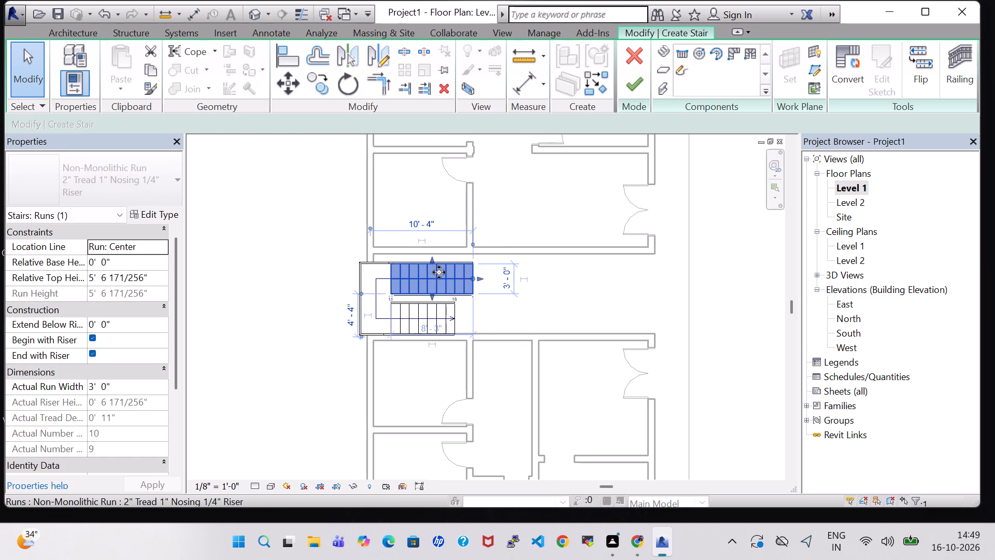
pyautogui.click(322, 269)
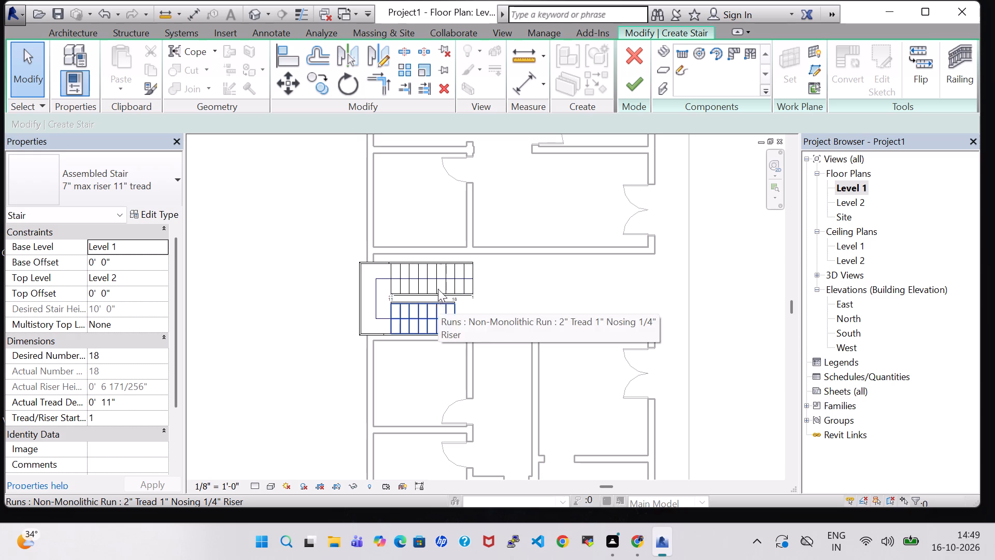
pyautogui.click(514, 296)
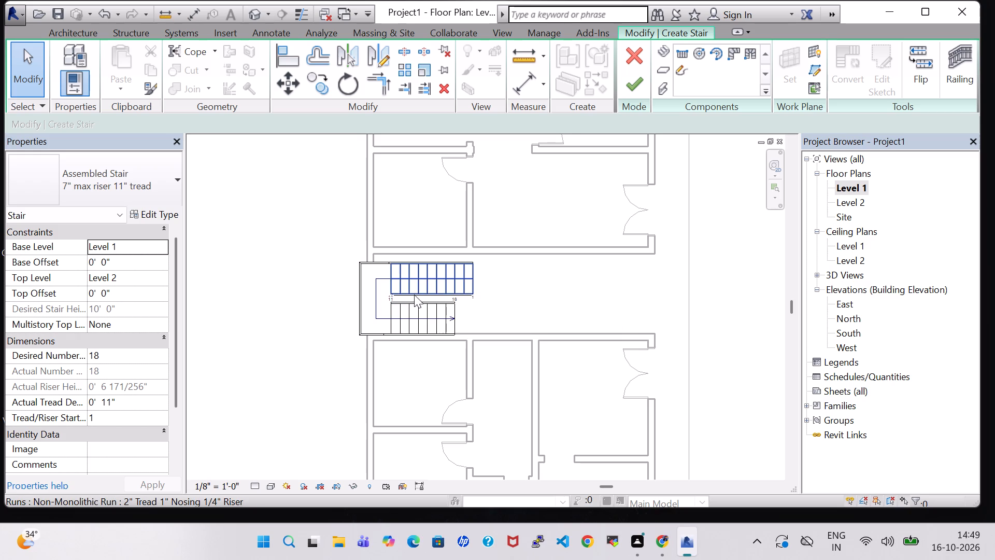
# Nudge the stair landing, together with its runs, inward so the stair sits inside the corridor walls.
pyautogui.click(360, 294)
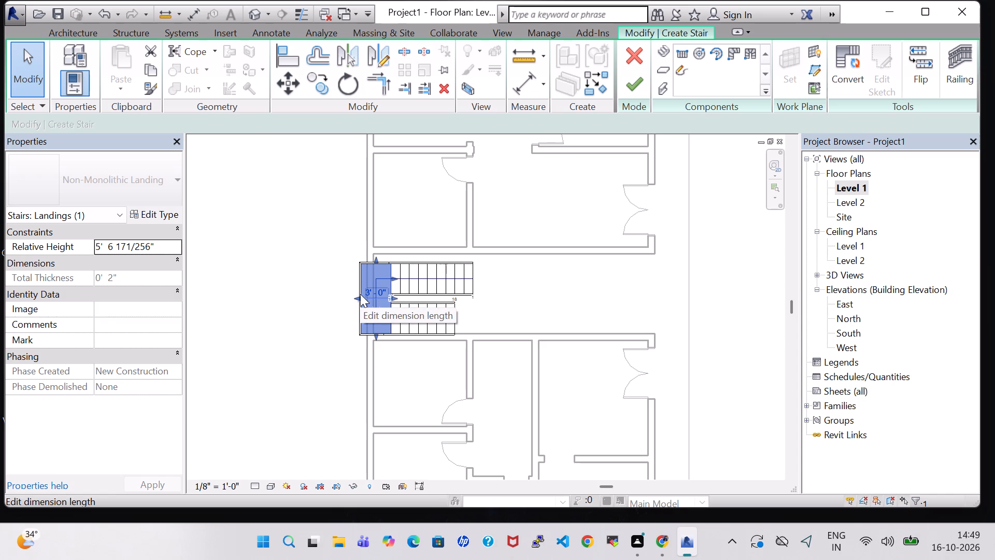
pyautogui.press('Right')
pyautogui.press('Right')
pyautogui.press('Right')
pyautogui.press('Right')
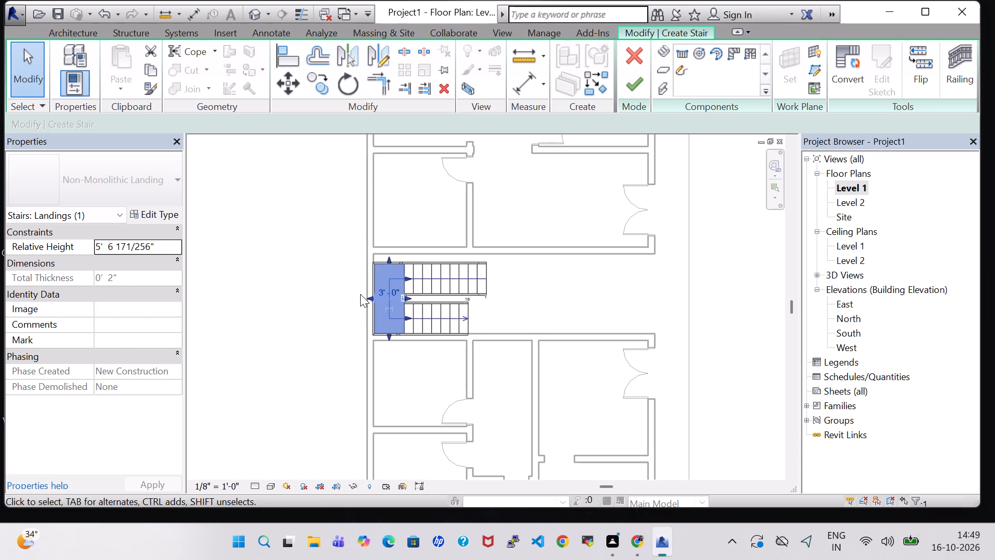
pyautogui.press('Right')
pyautogui.press('Up')
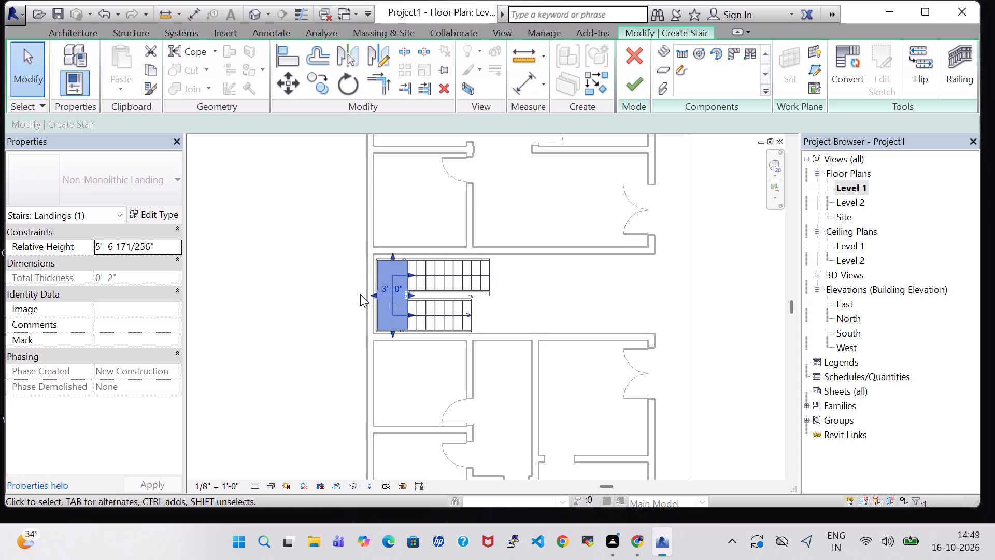
pyautogui.click(350, 290)
# Widen the stair's upper run to 3'-6" by stretching its outer edge toward the corridor wall.
pyautogui.scroll(4, 465, 289)
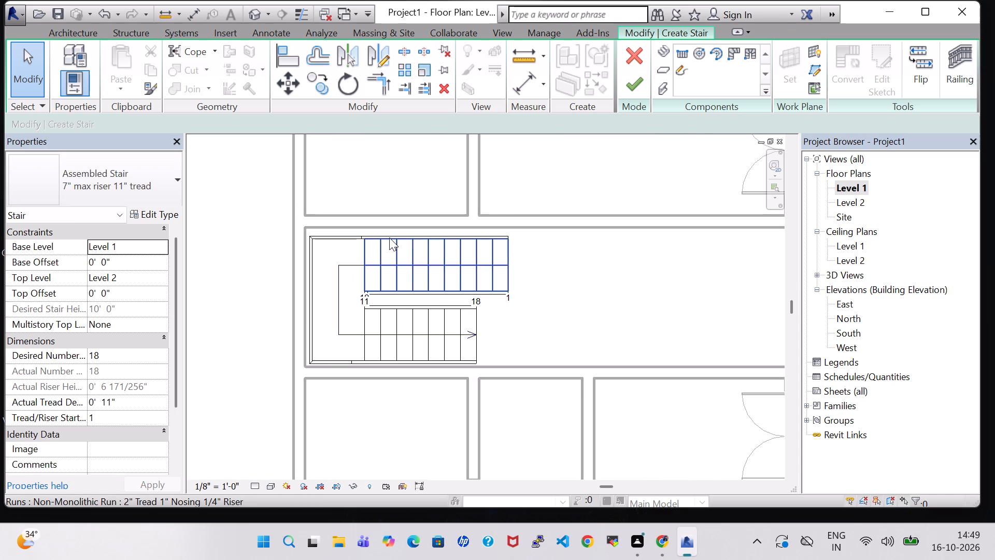
pyautogui.doubleClick(389, 237)
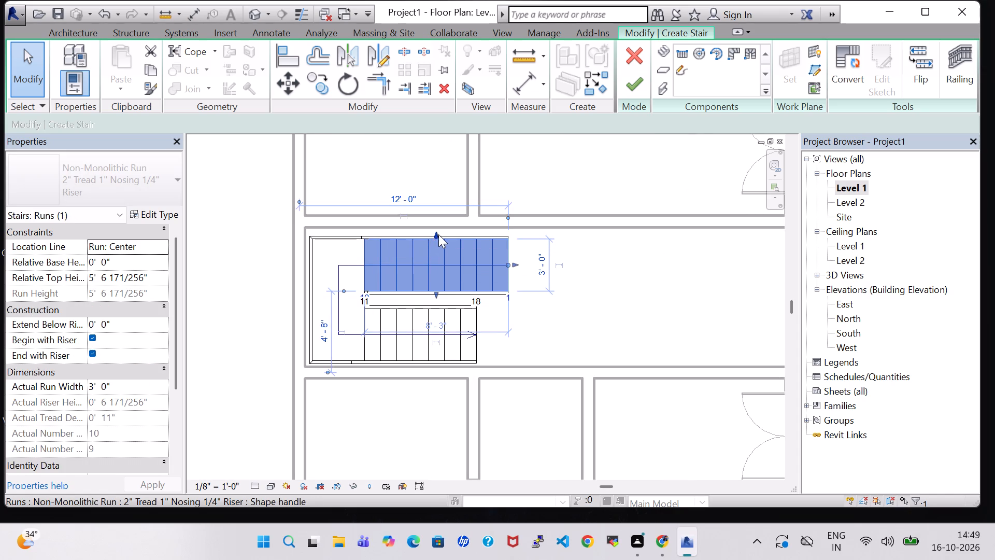
pyautogui.doubleClick(436, 235)
pyautogui.moveTo(436, 234); pyautogui.dragTo(436, 228)
pyautogui.click(436, 228)
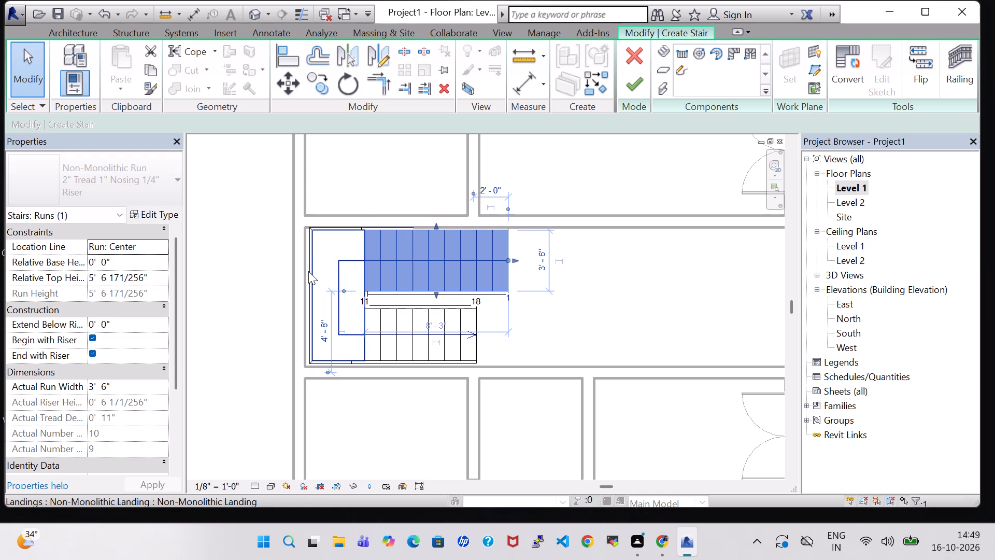
# Nudge the stair landing slightly outward against the exterior wall at the corridor's closed end.
pyautogui.click(308, 271)
pyautogui.press('Left')
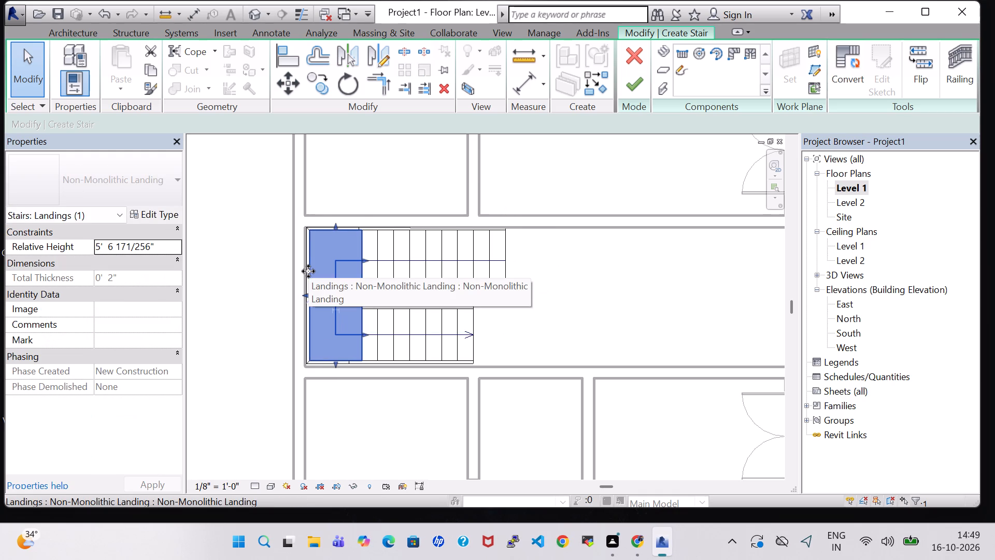
pyautogui.click(234, 249)
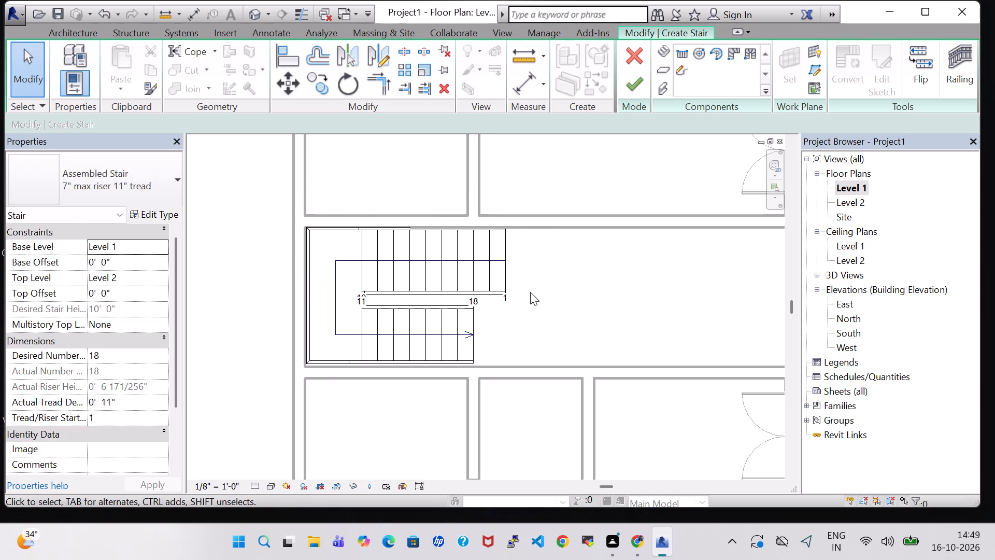
# Flip the stair's direction so it starts on the shorter lower run, and finish the stair.
pyautogui.click(449, 289)
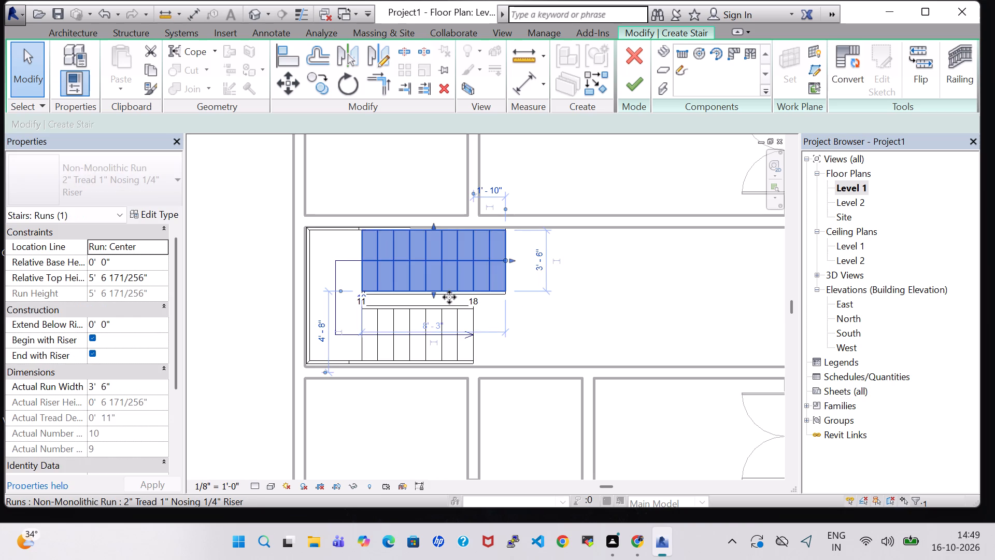
pyautogui.click(449, 312)
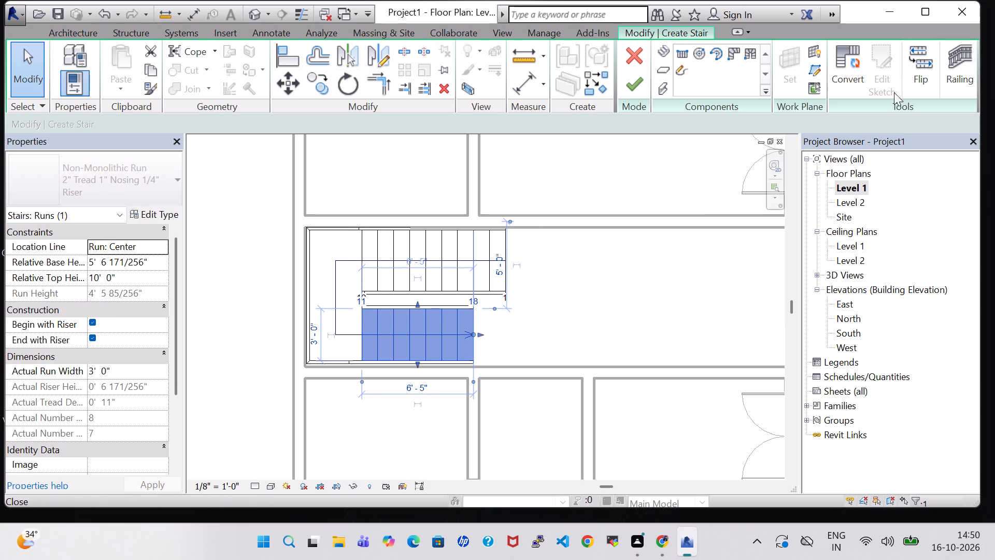
pyautogui.click(929, 53)
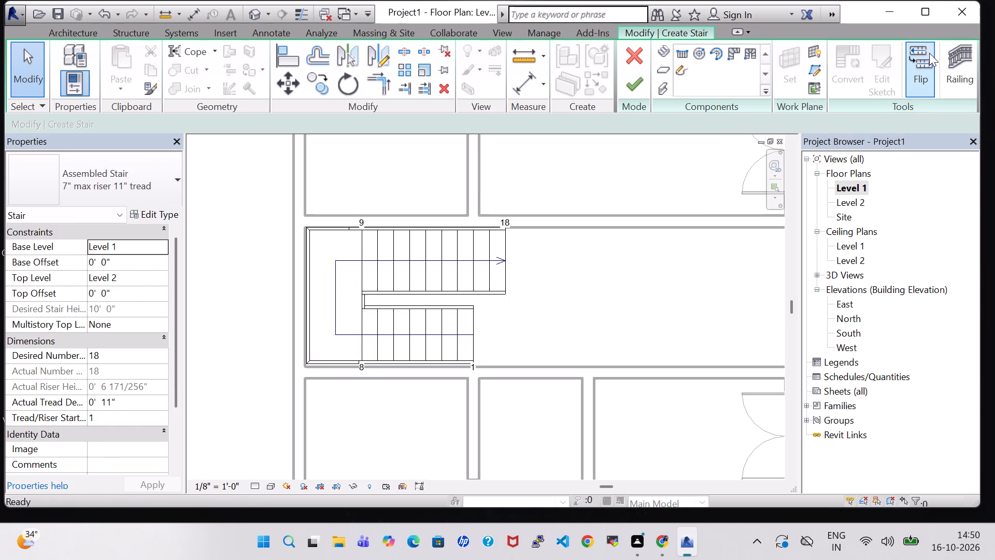
pyautogui.click(929, 53)
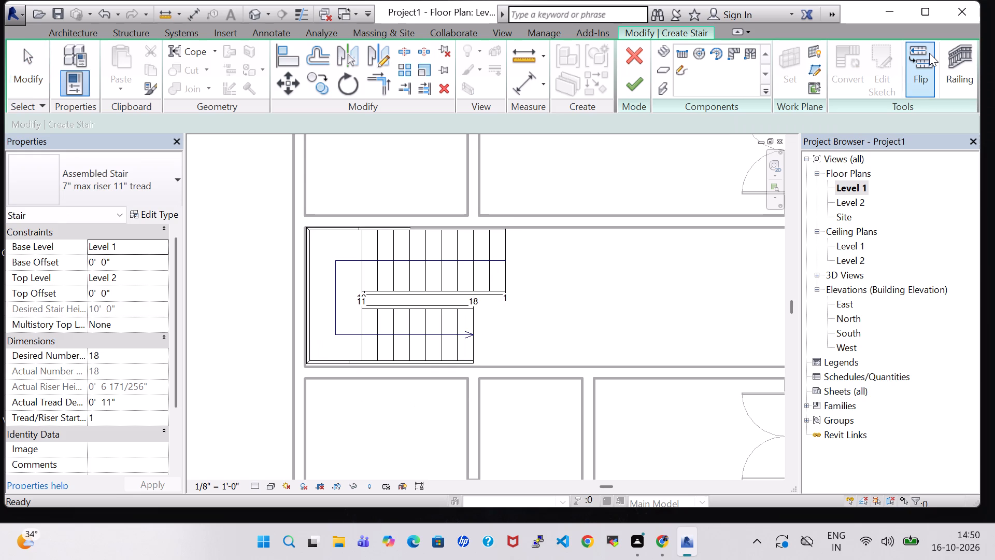
pyautogui.click(929, 53)
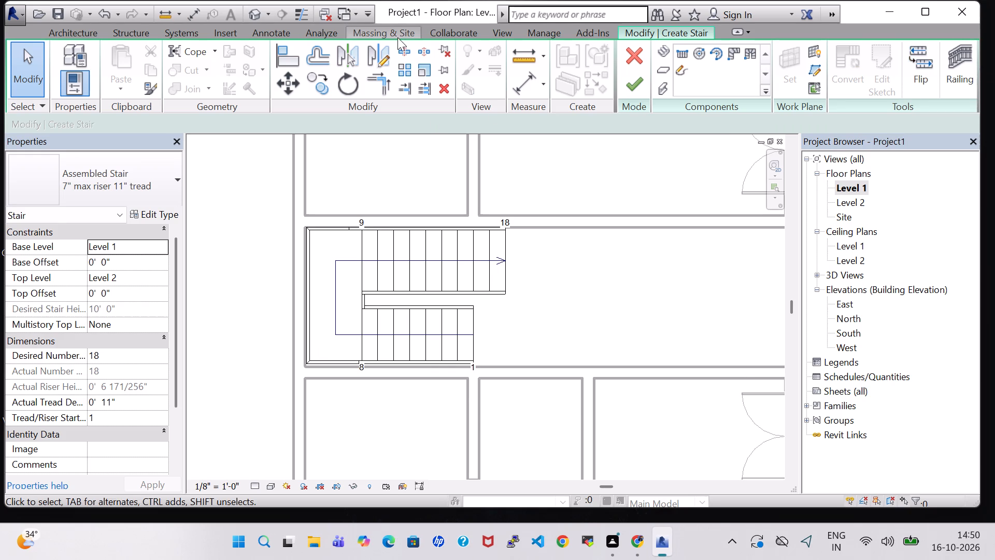
pyautogui.click(639, 85)
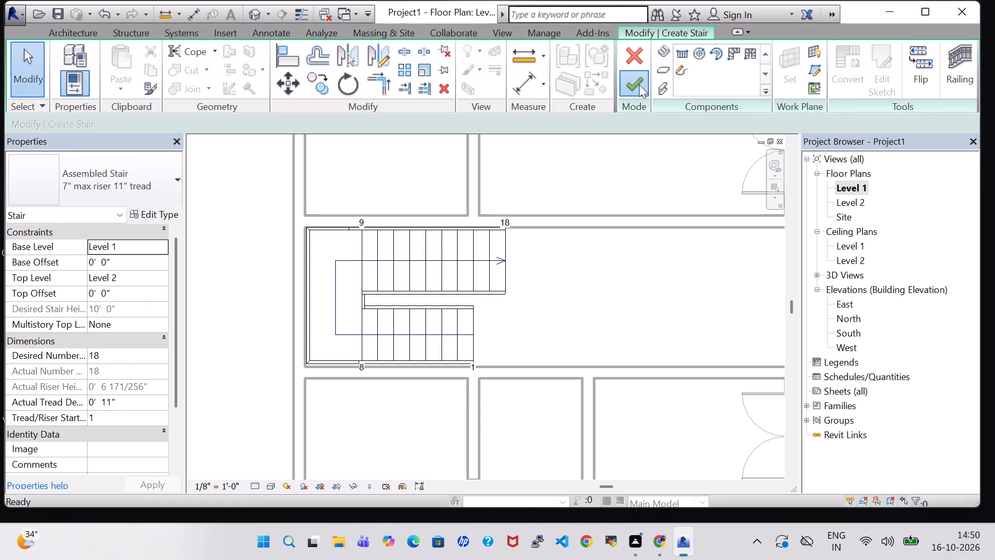
# Examine the finished stair and its railings from several sides in the 3D view.
pyautogui.click(257, 12)
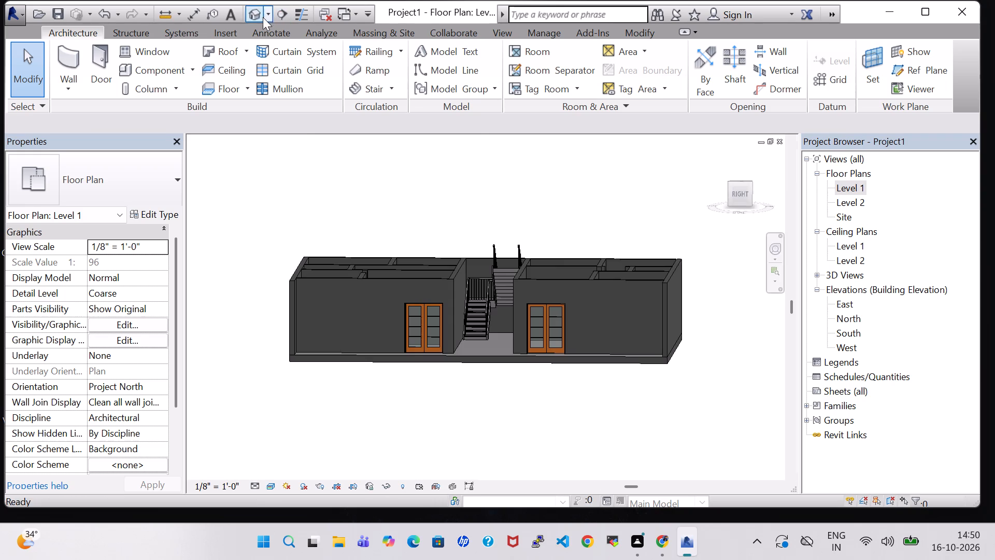
pyautogui.moveTo(562, 191); pyautogui.dragTo(600, 265, button='middle')
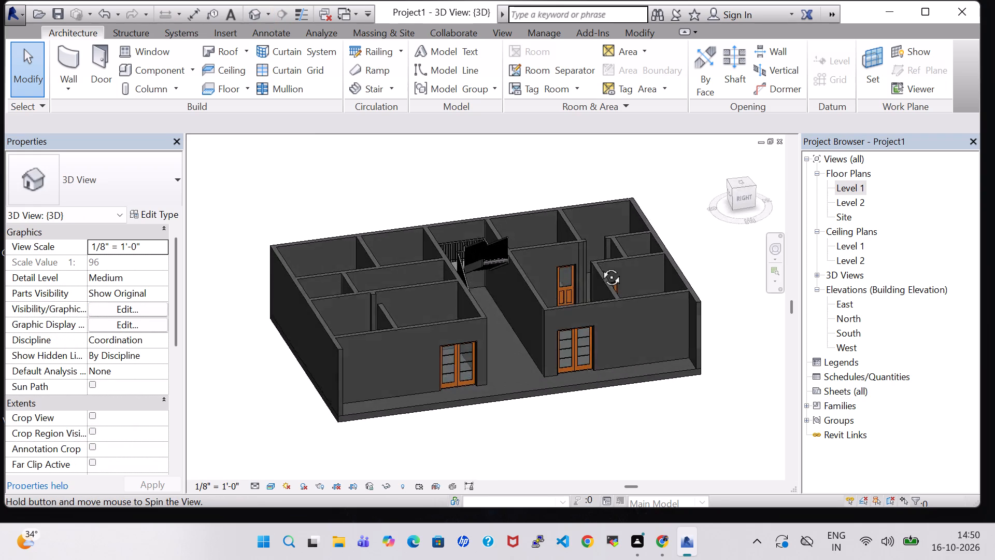
pyautogui.moveTo(600, 265); pyautogui.dragTo(593, 298, button='middle')
pyautogui.keyDown('shift'); pyautogui.moveTo(510, 320); pyautogui.dragTo(697, 341, button='middle'); pyautogui.keyUp('shift')
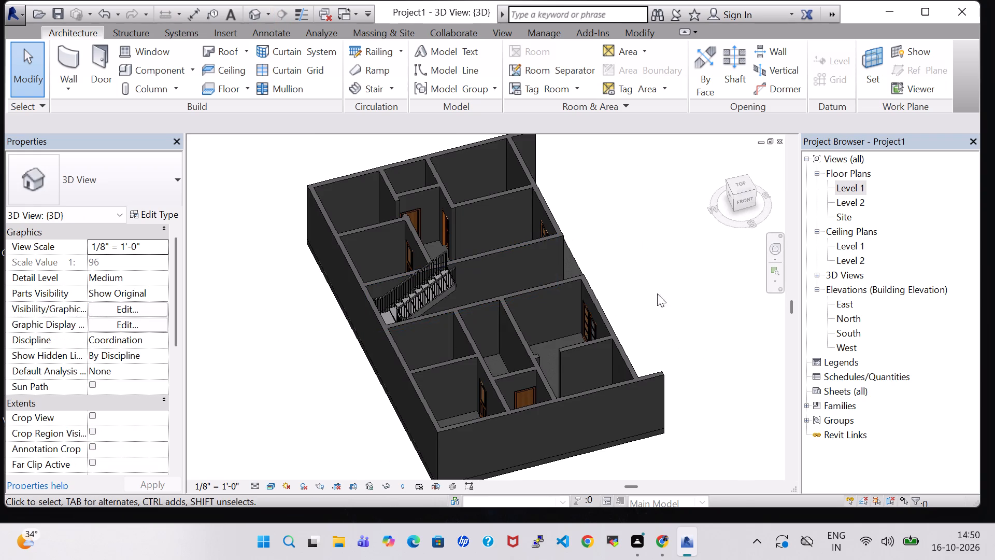
pyautogui.keyDown('shift'); pyautogui.moveTo(649, 284); pyautogui.dragTo(629, 365, button='middle'); pyautogui.keyUp('shift')
pyautogui.keyDown('shift'); pyautogui.moveTo(652, 269); pyautogui.dragTo(544, 139, button='middle'); pyautogui.keyUp('shift')
pyautogui.keyDown('shift'); pyautogui.moveTo(607, 425); pyautogui.dragTo(662, 416, button='middle'); pyautogui.keyUp('shift')
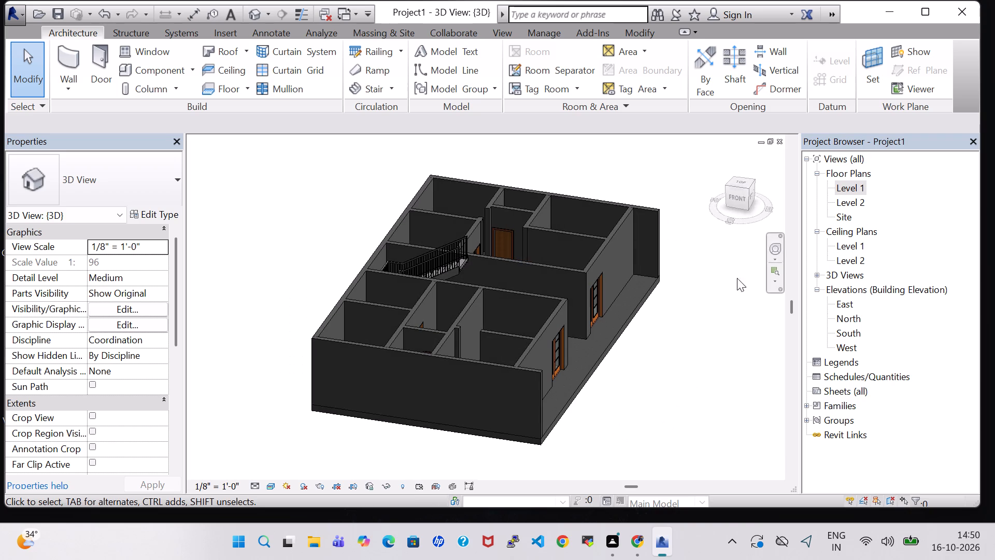
# Open the Level 1 floor plan.
pyautogui.doubleClick(859, 190)
pyautogui.scroll(-2, 649, 175)
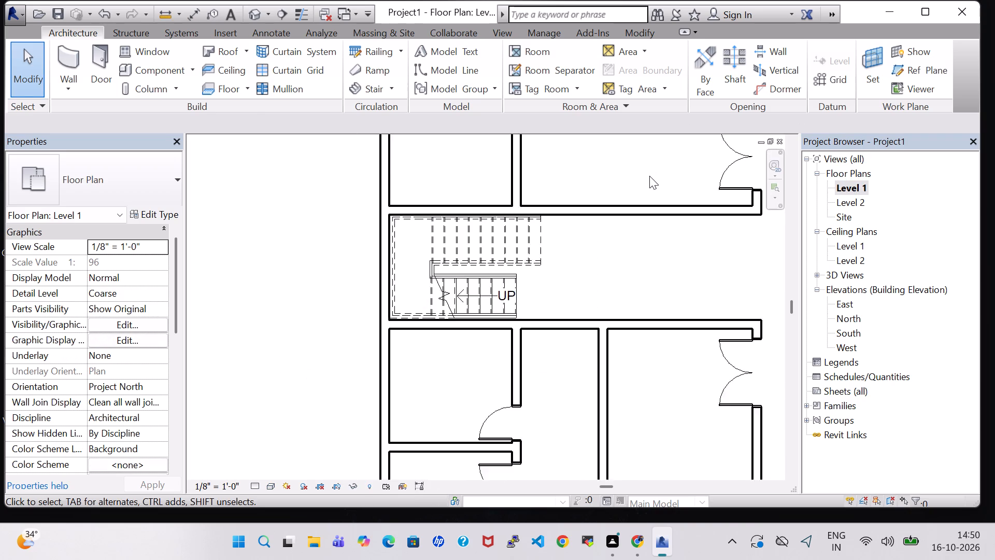
pyautogui.scroll(-1, 649, 176)
pyautogui.moveTo(636, 246); pyautogui.dragTo(588, 247, button='middle')
pyautogui.scroll(-2, 588, 247)
pyautogui.moveTo(588, 247); pyautogui.dragTo(522, 261, button='middle')
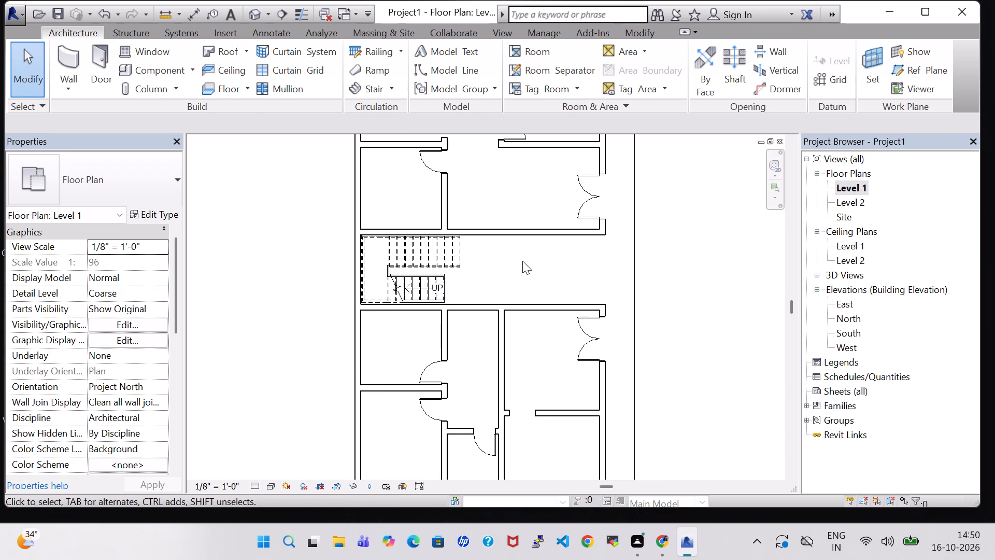
pyautogui.scroll(-1, 522, 261)
pyautogui.moveTo(522, 257); pyautogui.dragTo(444, 313, button='middle')
pyautogui.middleClick(451, 317)
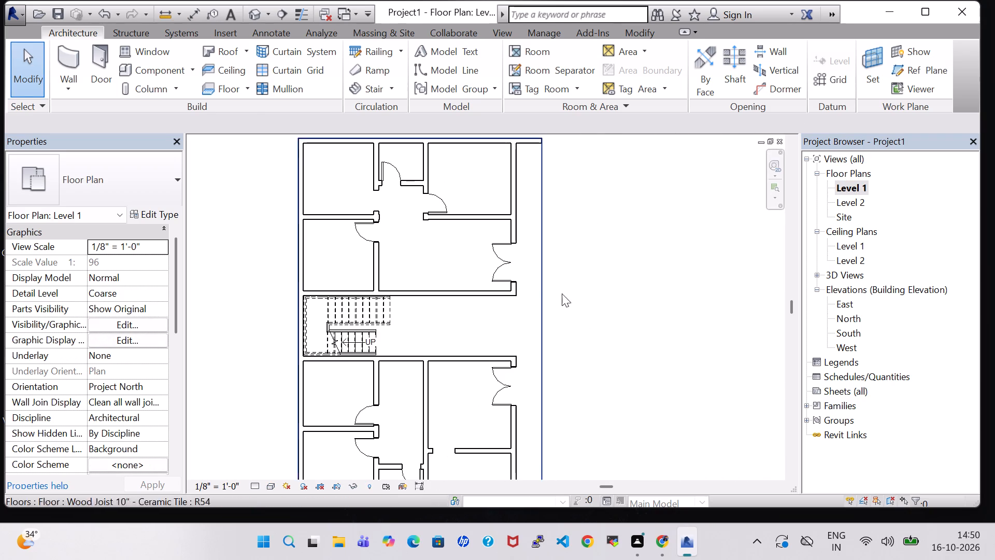
pyautogui.moveTo(603, 278); pyautogui.dragTo(647, 285, button='middle')
pyautogui.moveTo(647, 285); pyautogui.dragTo(649, 264, button='middle')
pyautogui.scroll(-1, 649, 264)
pyautogui.moveTo(649, 264); pyautogui.dragTo(639, 260, button='middle')
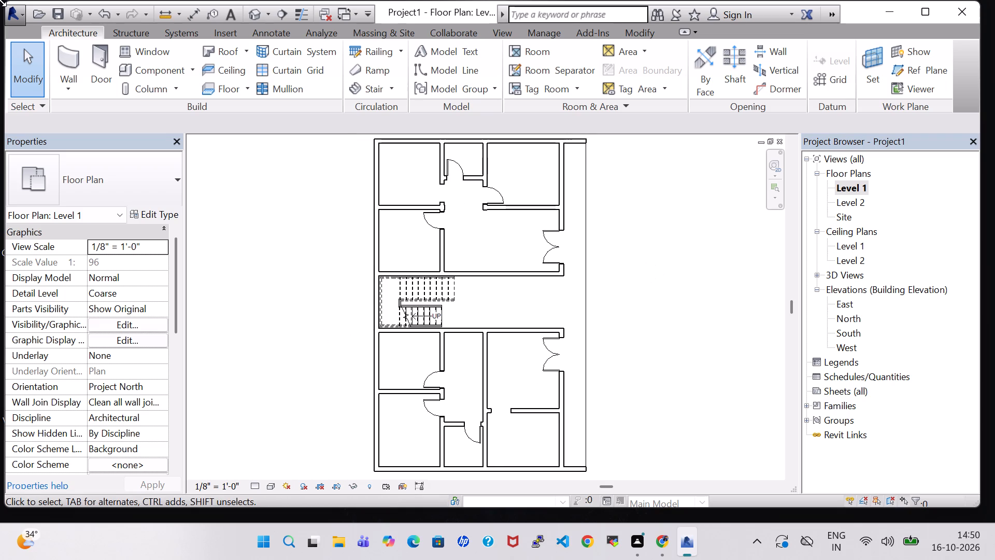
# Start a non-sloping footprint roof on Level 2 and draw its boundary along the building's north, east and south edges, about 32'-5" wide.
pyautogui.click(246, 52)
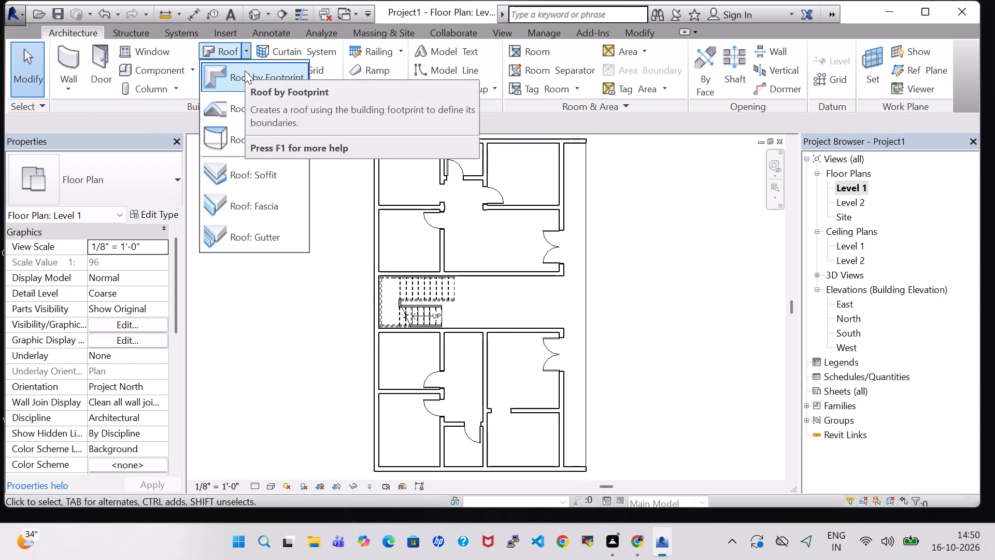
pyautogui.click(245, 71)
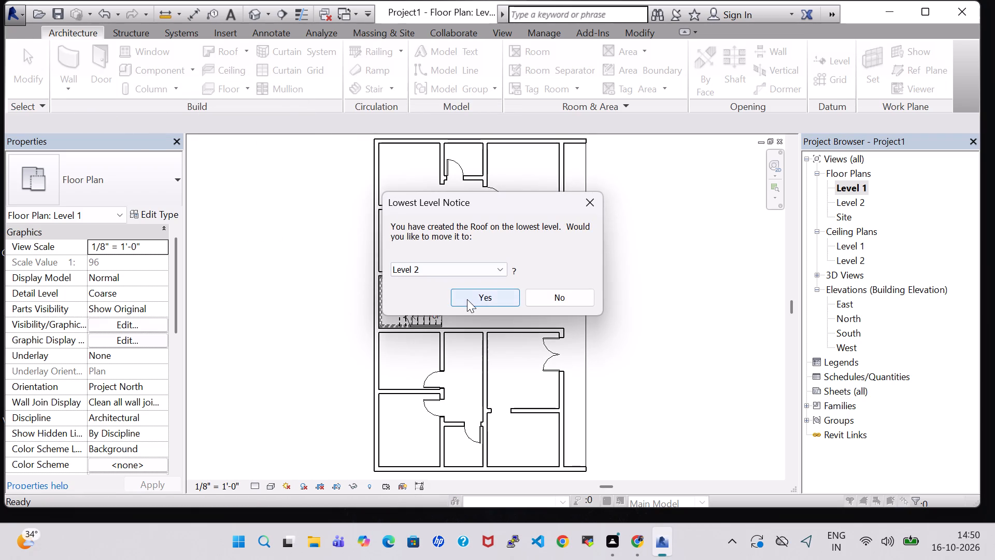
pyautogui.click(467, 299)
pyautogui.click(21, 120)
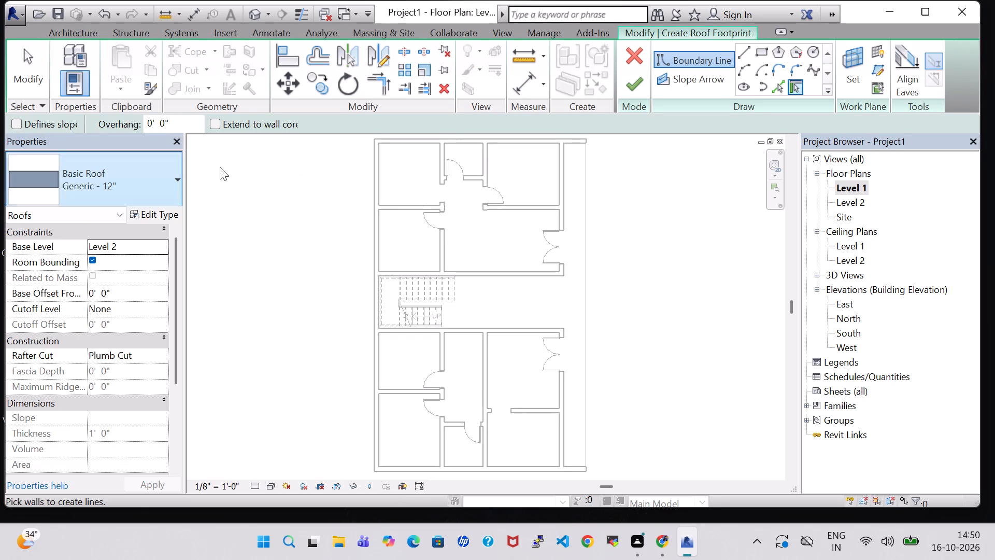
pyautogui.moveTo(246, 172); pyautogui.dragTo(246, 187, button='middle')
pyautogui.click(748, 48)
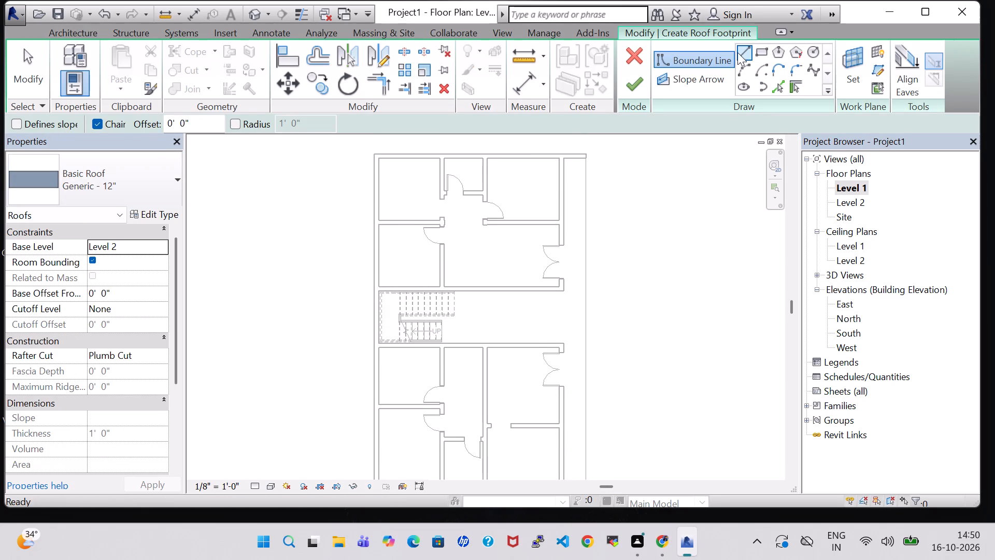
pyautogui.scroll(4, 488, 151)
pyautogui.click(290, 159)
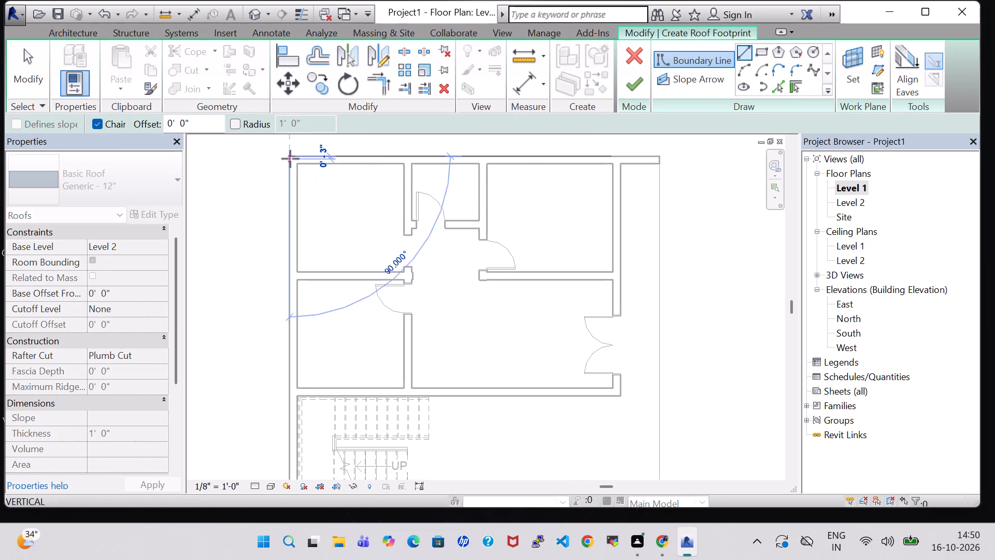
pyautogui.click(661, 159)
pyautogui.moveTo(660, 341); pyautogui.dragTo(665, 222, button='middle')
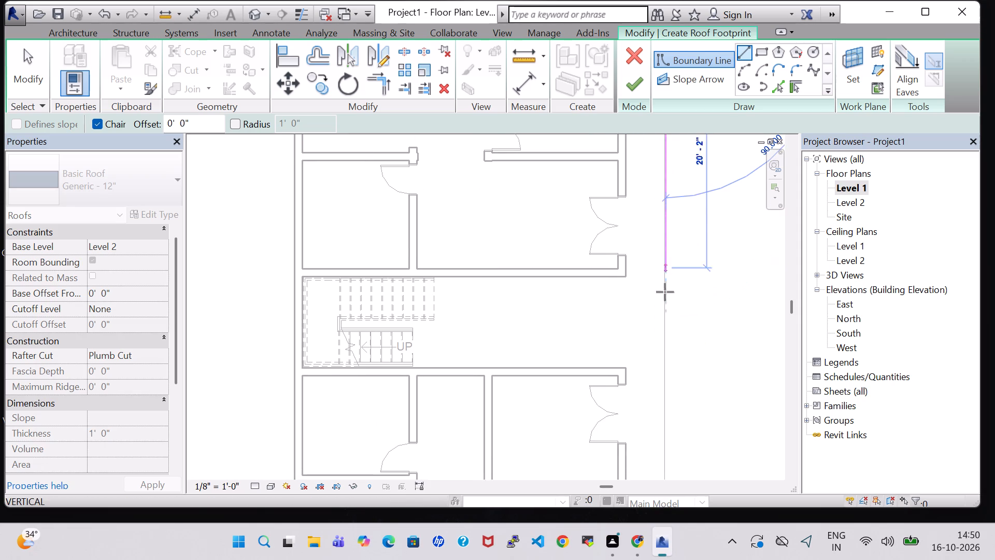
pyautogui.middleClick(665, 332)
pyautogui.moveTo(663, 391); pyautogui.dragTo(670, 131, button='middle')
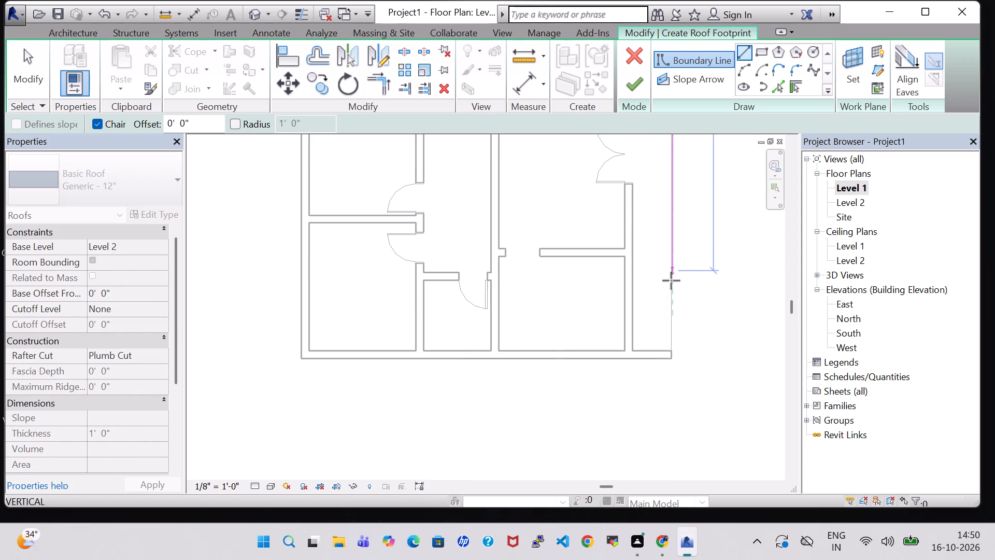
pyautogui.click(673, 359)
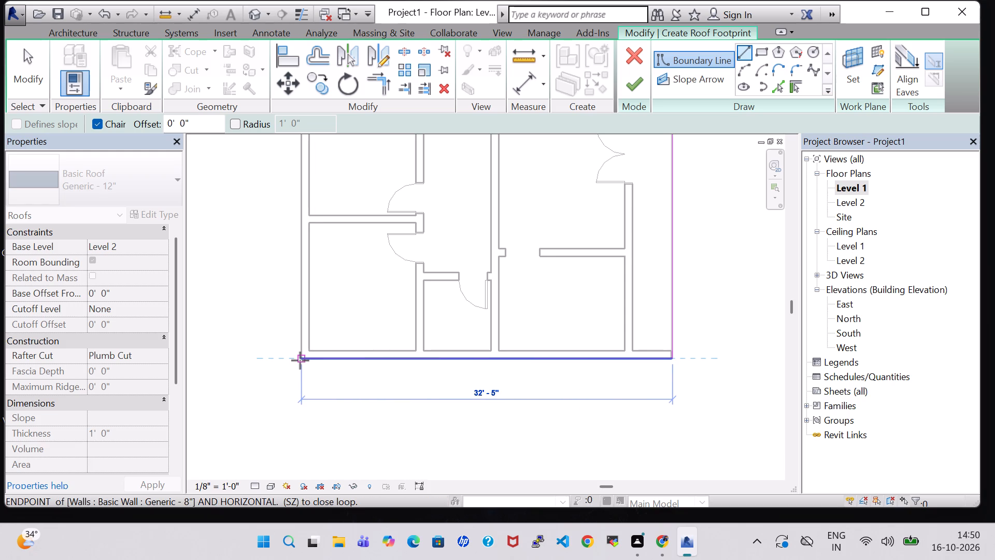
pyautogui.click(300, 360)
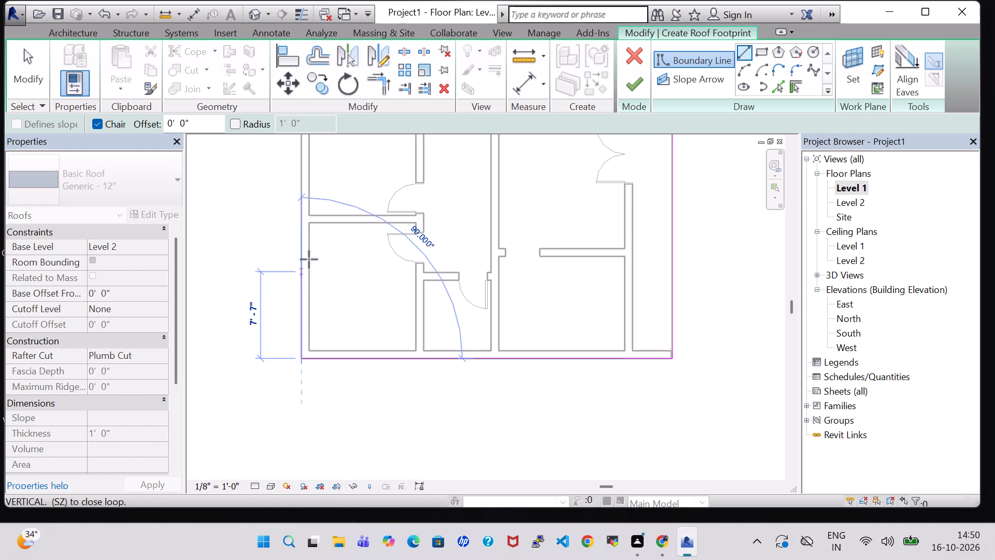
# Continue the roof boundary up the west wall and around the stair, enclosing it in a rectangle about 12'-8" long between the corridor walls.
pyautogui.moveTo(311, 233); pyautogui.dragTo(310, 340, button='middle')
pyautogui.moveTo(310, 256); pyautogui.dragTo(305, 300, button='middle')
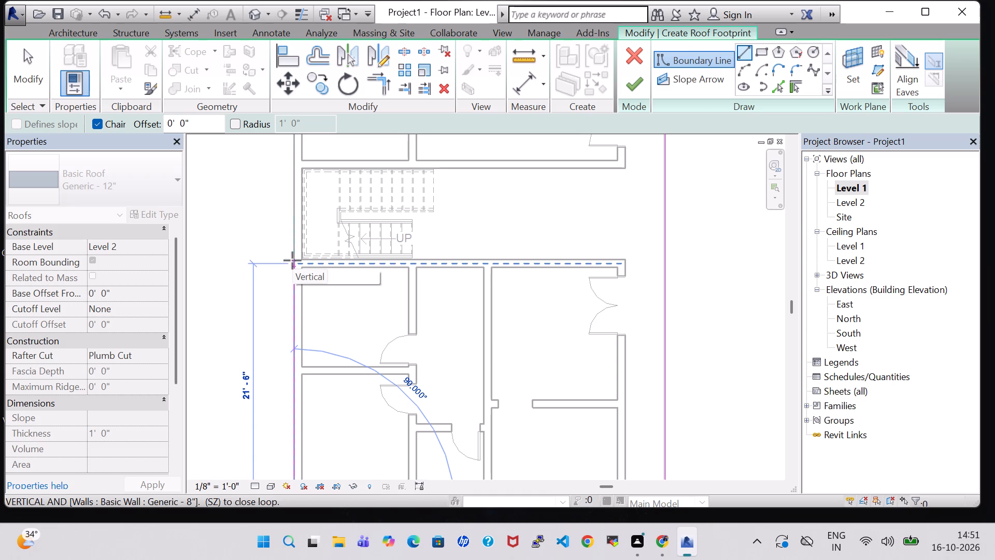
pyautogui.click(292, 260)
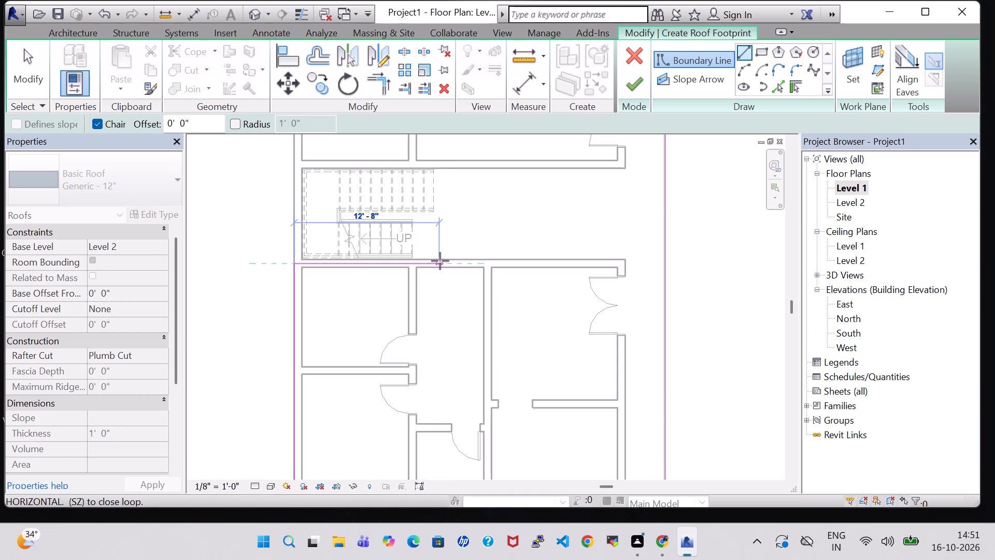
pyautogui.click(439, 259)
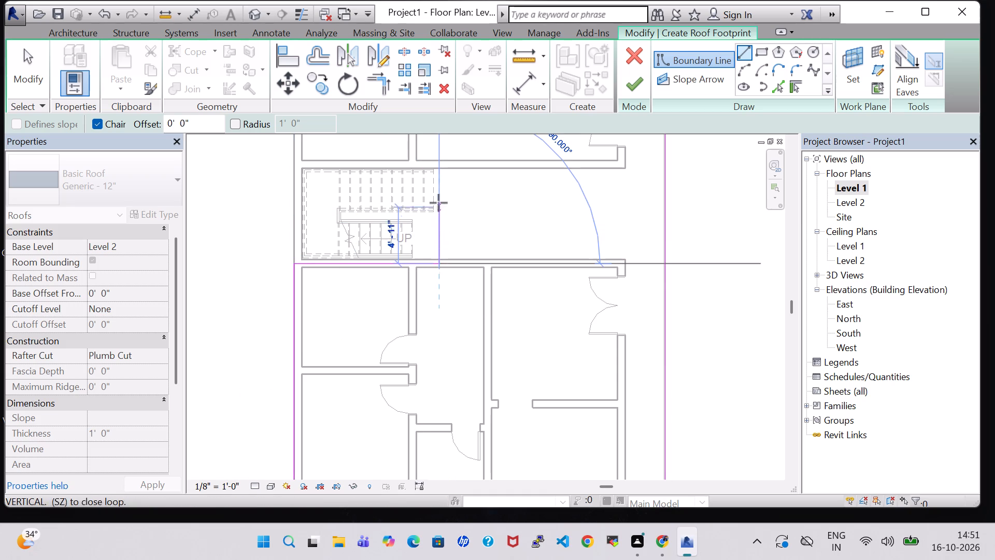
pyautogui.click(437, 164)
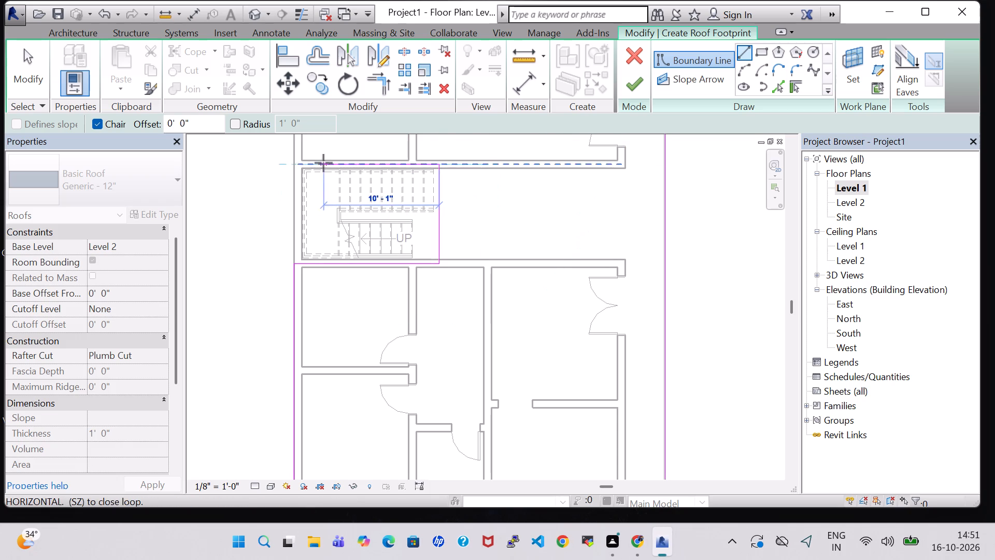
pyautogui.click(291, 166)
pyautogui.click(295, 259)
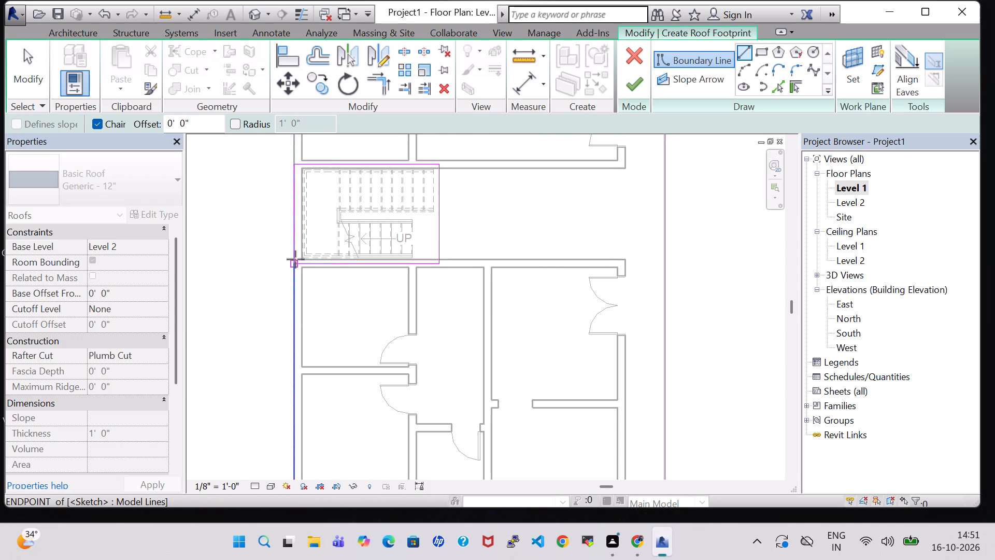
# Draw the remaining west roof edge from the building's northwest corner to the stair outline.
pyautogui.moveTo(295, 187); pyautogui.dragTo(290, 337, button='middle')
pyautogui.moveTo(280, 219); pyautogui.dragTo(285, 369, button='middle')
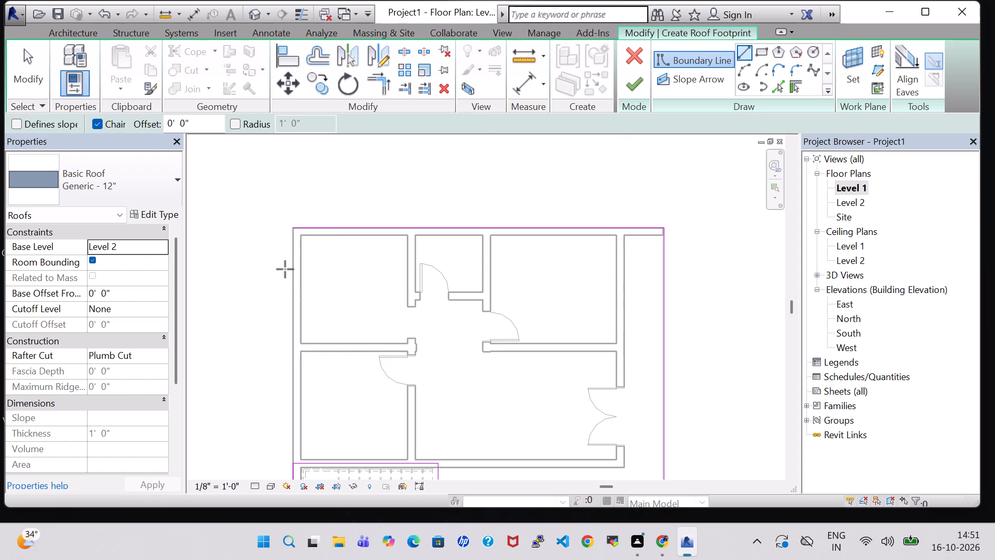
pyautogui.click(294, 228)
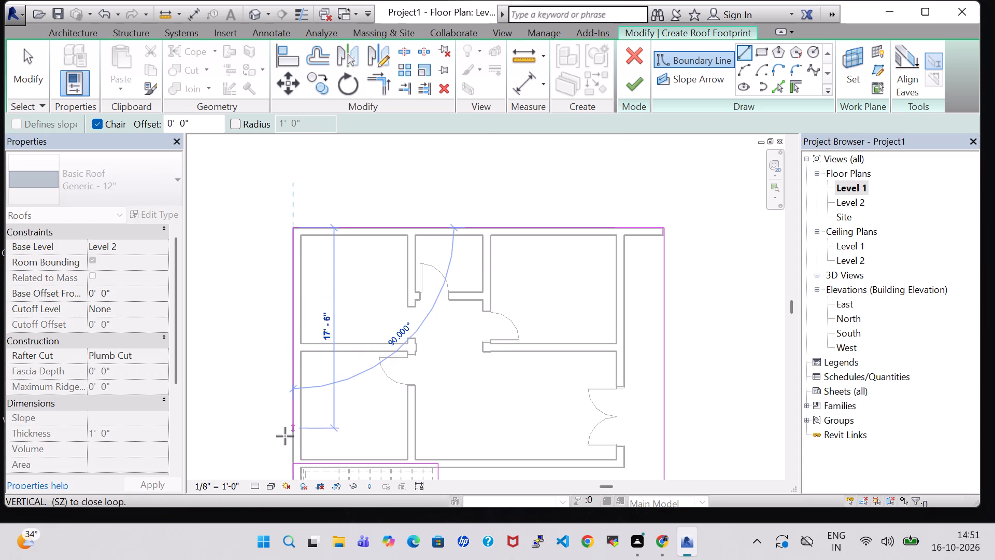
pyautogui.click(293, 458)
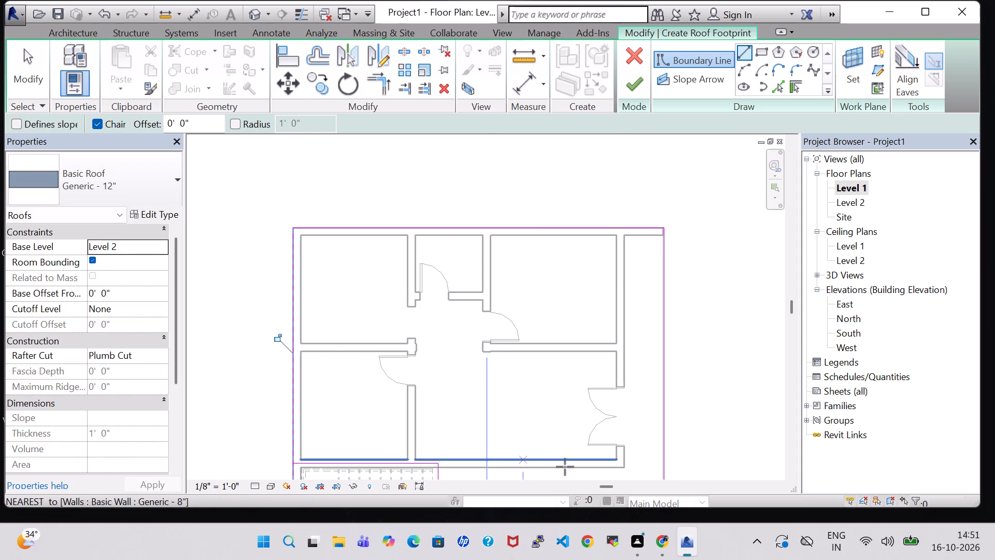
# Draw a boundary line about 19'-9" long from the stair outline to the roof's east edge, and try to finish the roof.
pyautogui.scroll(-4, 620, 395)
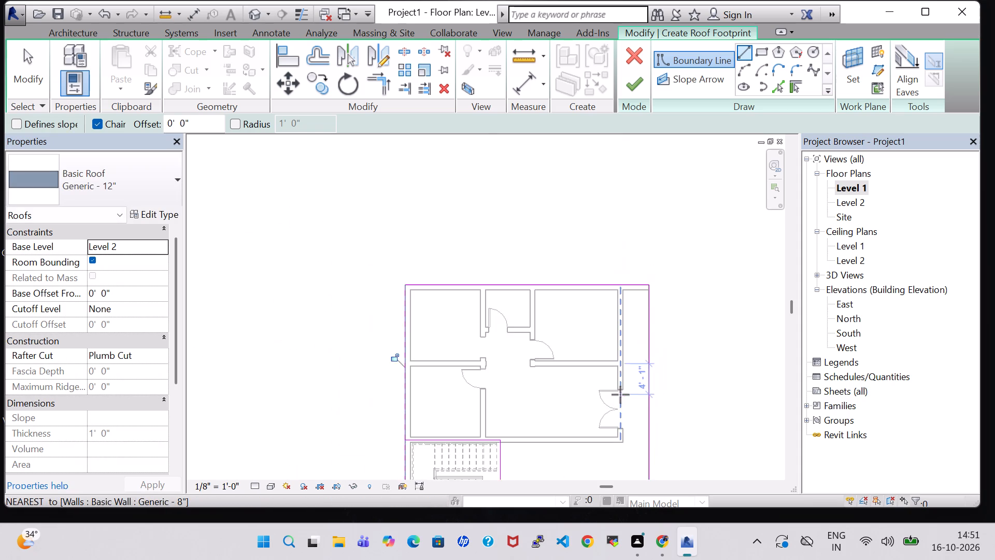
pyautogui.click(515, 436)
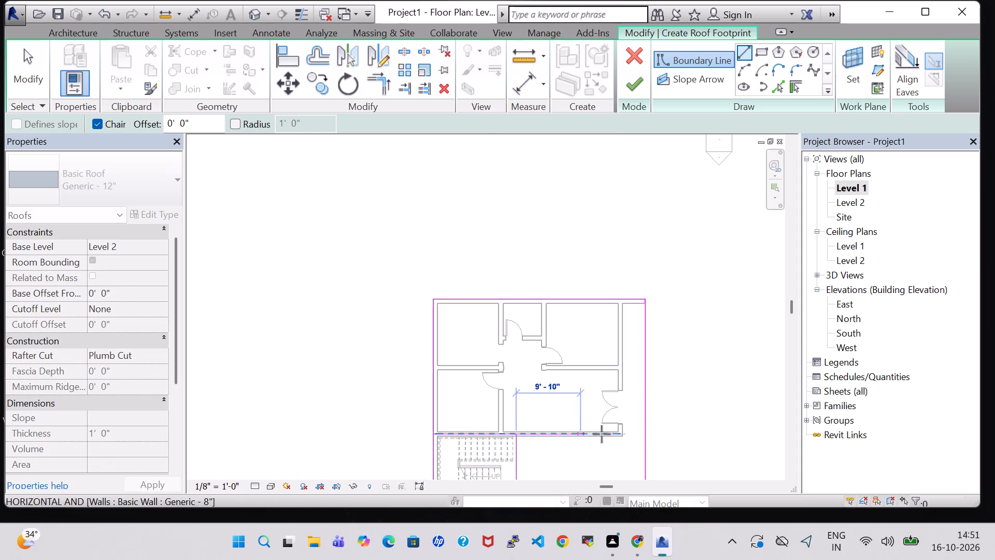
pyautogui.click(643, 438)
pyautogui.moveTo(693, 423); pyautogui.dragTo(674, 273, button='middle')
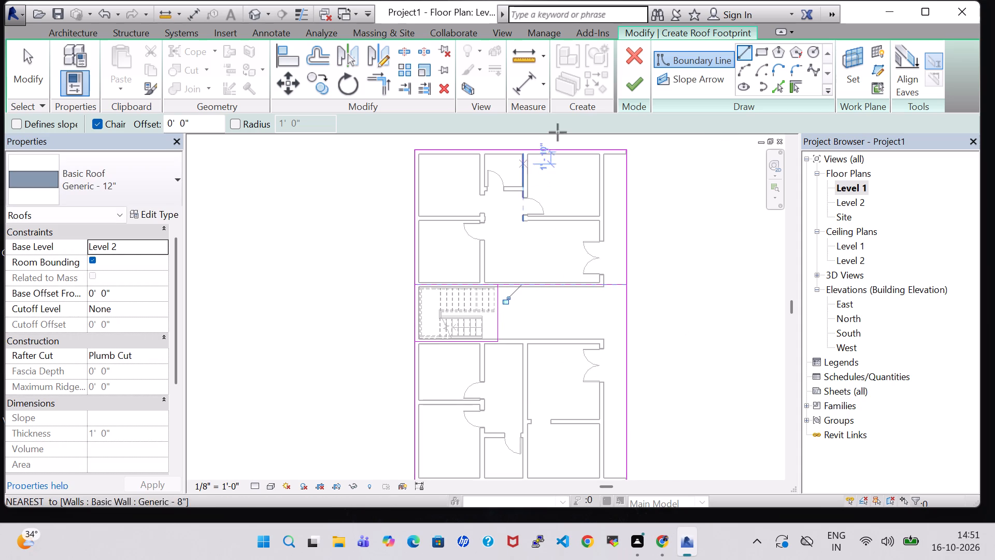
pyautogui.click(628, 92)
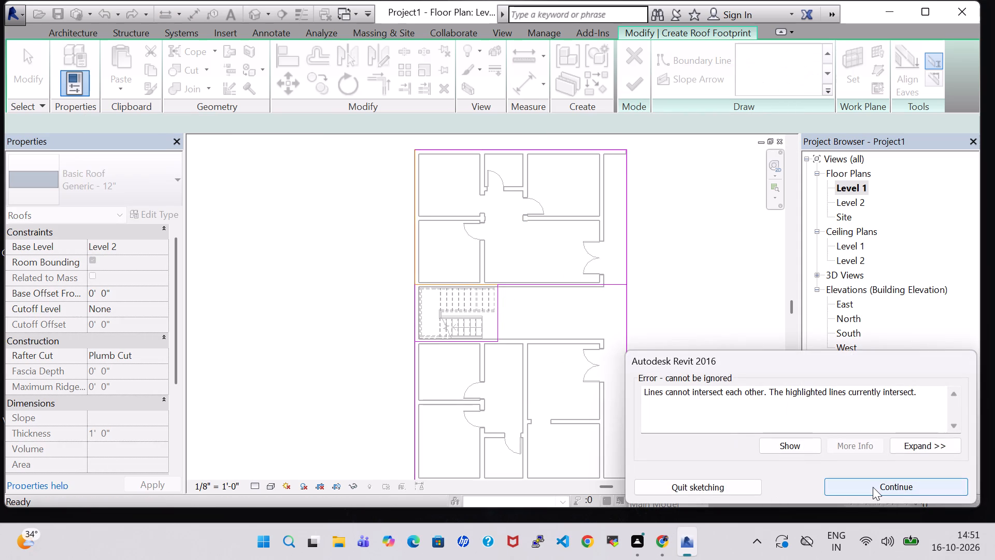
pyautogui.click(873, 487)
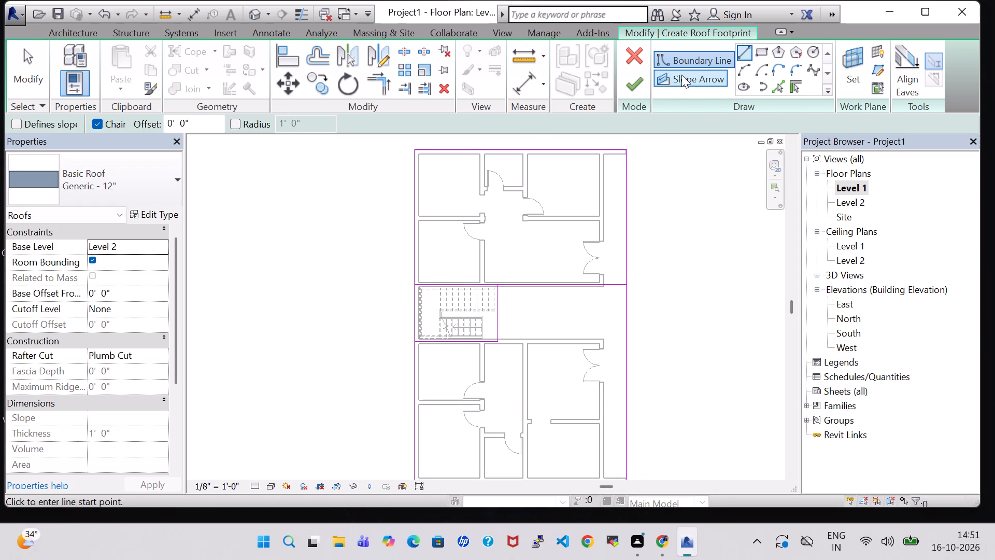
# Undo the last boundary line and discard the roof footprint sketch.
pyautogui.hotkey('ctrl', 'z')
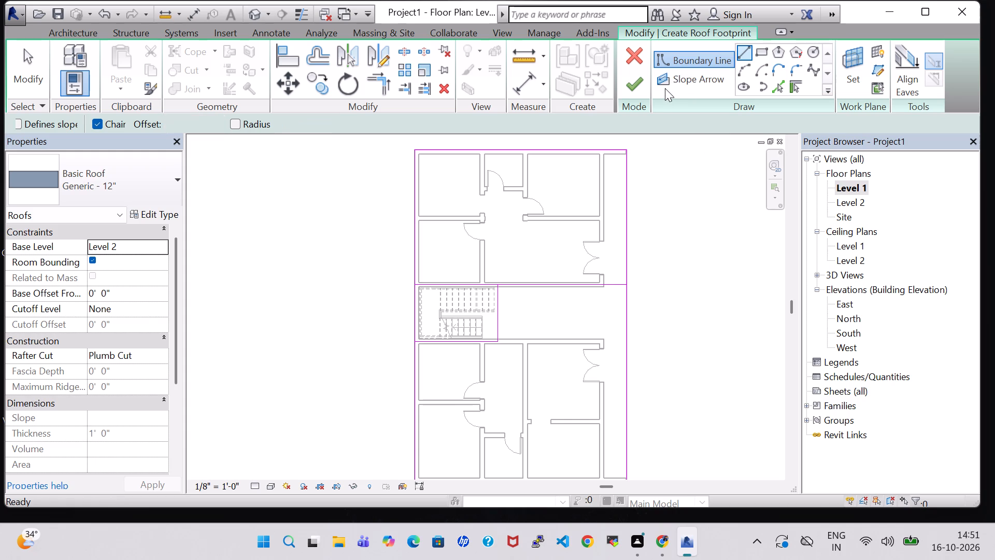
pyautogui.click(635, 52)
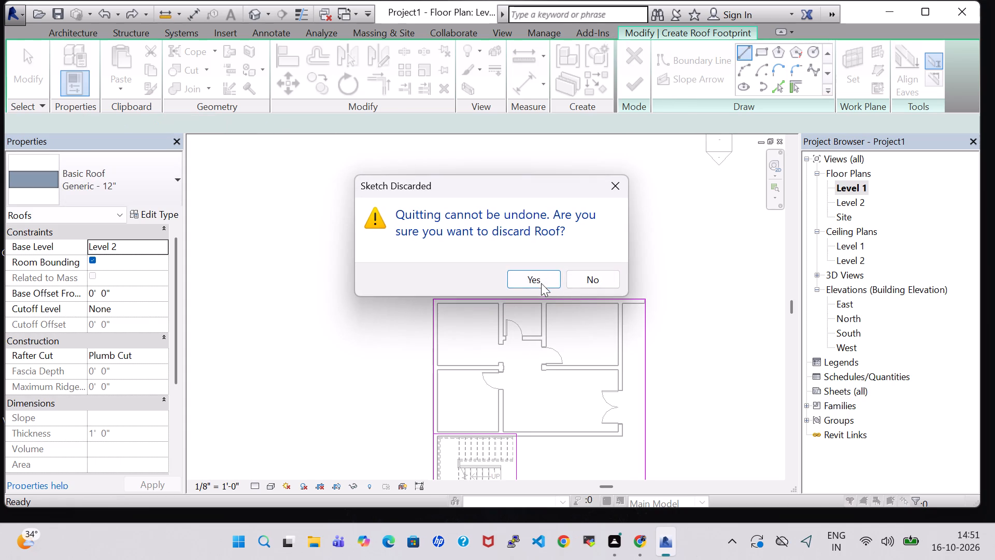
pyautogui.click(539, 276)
# Start a Level 2 roof by footprint without defined slope, and draw its west edge across the corridor from the stair's first riser to the north wall.
pyautogui.scroll(-1, 642, 292)
pyautogui.moveTo(642, 292); pyautogui.dragTo(594, 289, button='middle')
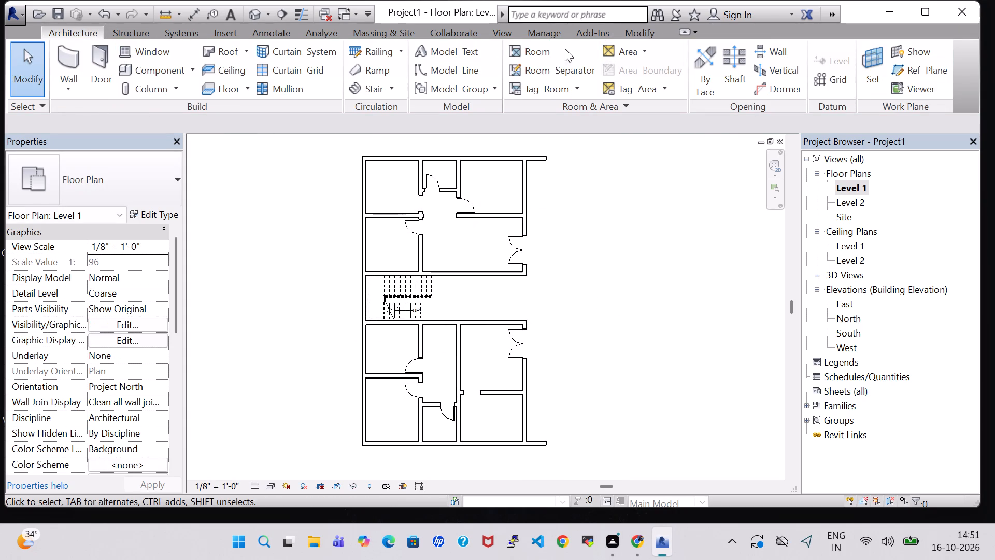
pyautogui.click(221, 55)
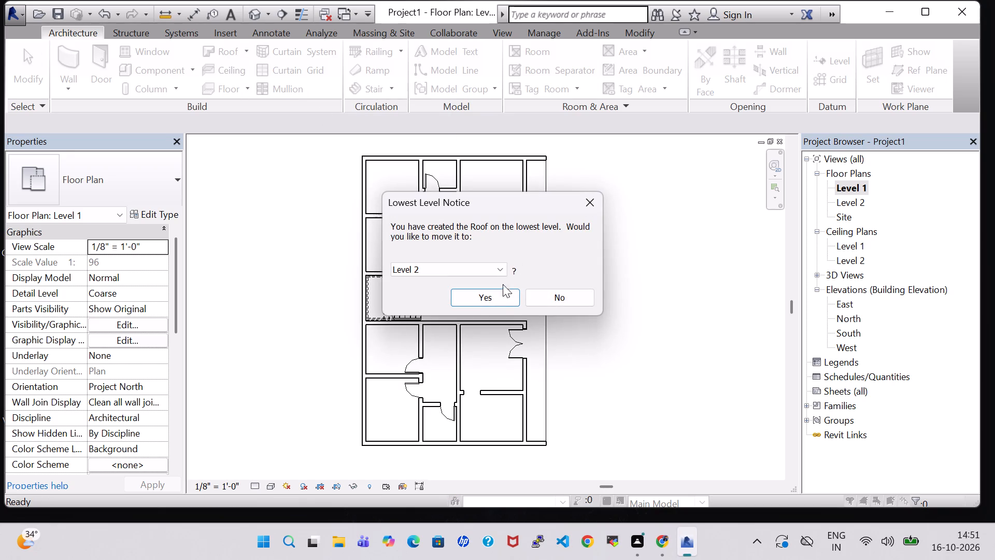
pyautogui.click(503, 296)
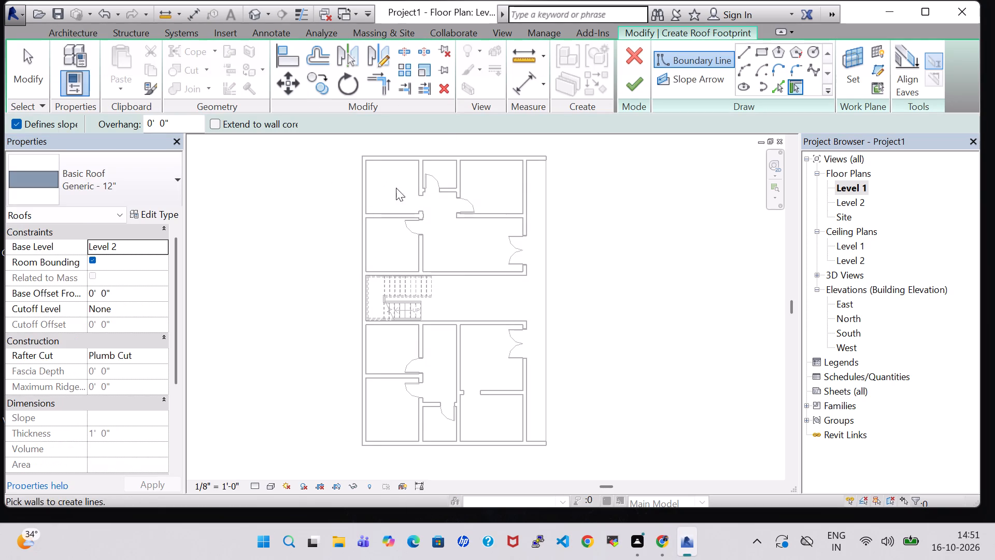
pyautogui.click(18, 122)
pyautogui.click(739, 45)
pyautogui.click(742, 48)
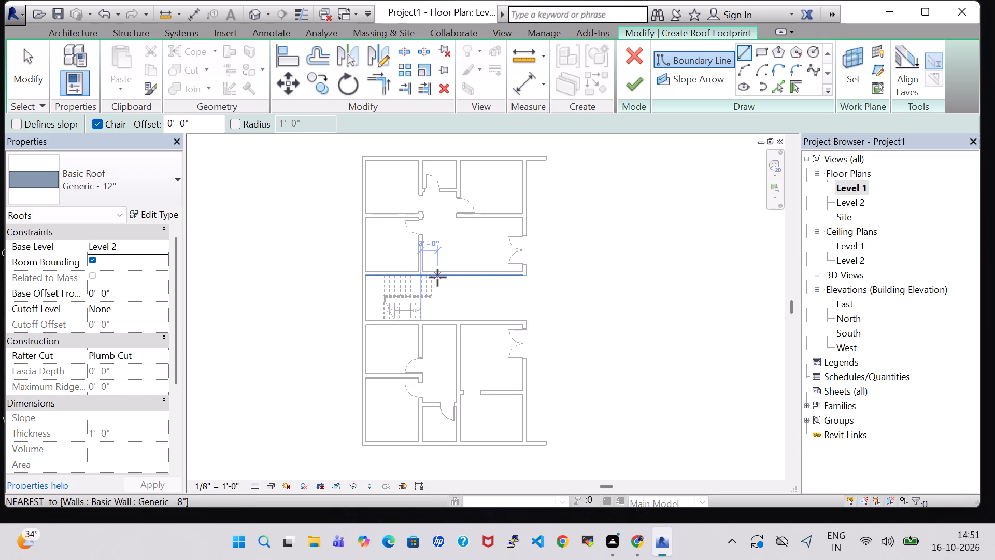
pyautogui.scroll(4, 439, 279)
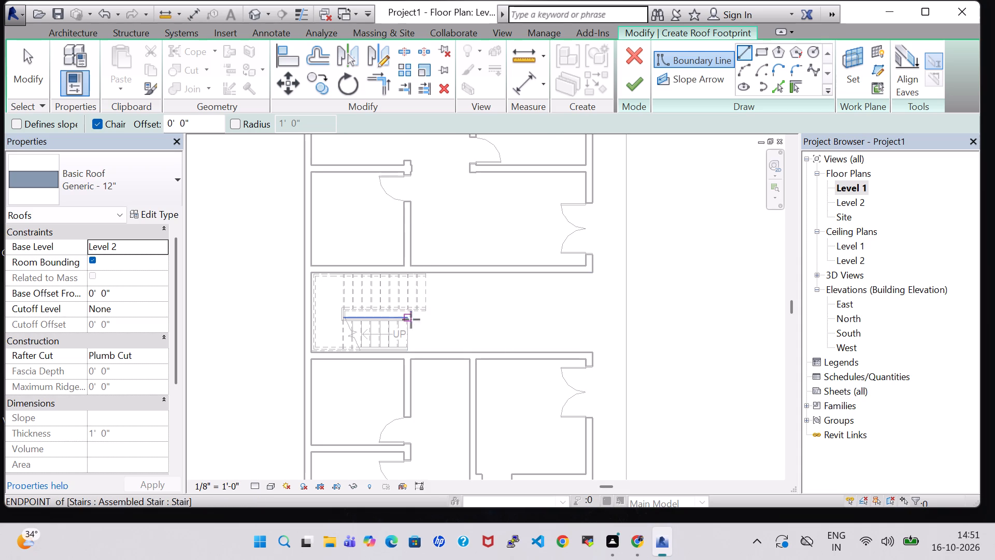
pyautogui.scroll(6, 411, 346)
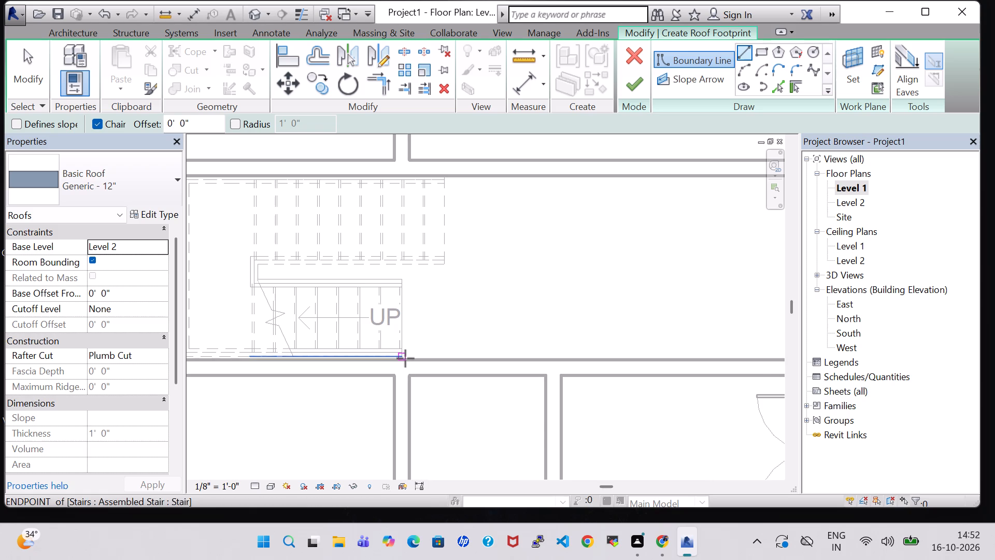
pyautogui.click(405, 358)
pyautogui.click(409, 180)
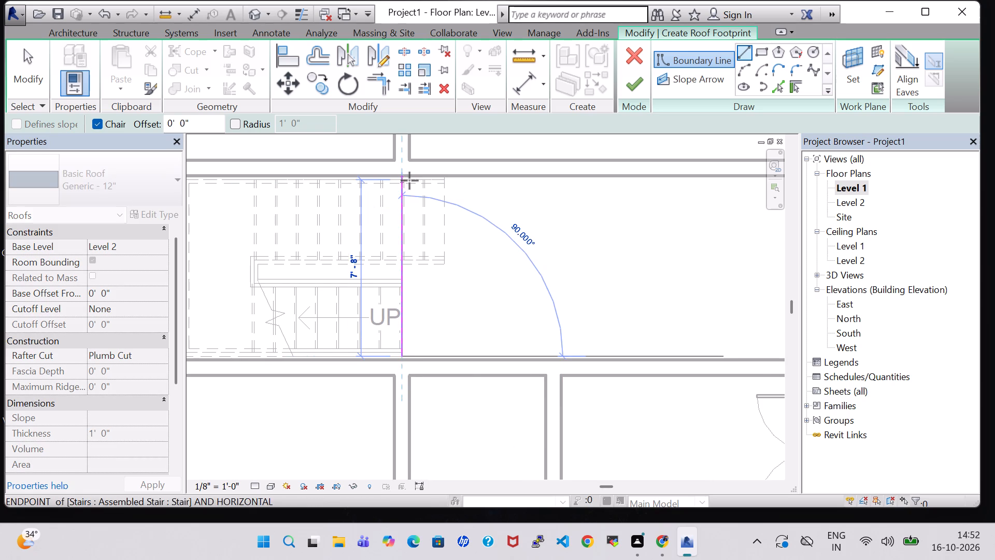
pyautogui.scroll(1, 608, 173)
pyautogui.moveTo(608, 173); pyautogui.dragTo(438, 176, button='middle')
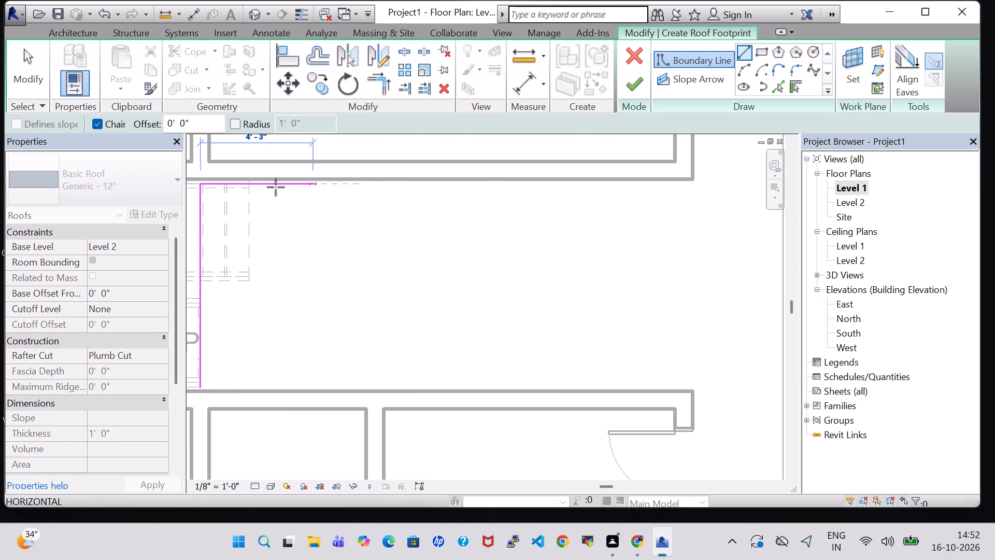
pyautogui.scroll(5, 200, 184)
pyautogui.click(200, 173)
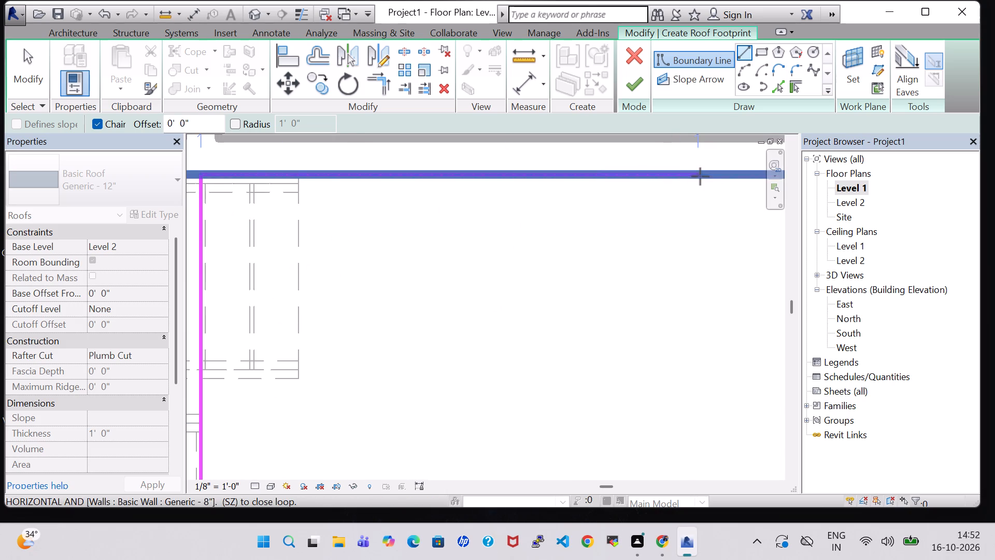
# Close the roof boundary along the corridor's north wall, 8'-0" across its east end and back along the south wall, and finish the roof.
pyautogui.moveTo(700, 176); pyautogui.dragTo(506, 190, button='middle')
pyautogui.moveTo(657, 181); pyautogui.dragTo(508, 193, button='middle')
pyautogui.moveTo(647, 201); pyautogui.dragTo(325, 224, button='middle')
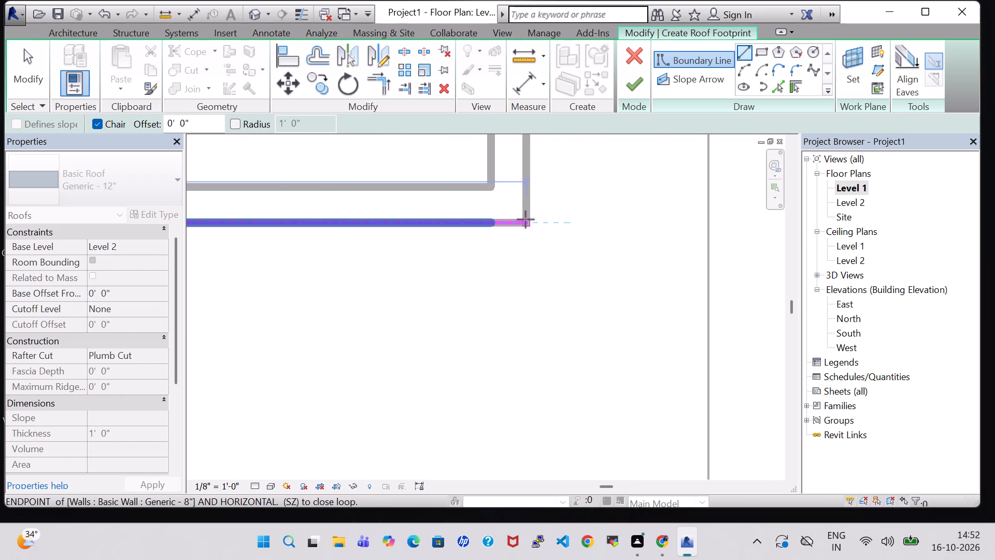
pyautogui.click(525, 219)
pyautogui.scroll(-4, 539, 361)
pyautogui.moveTo(510, 381); pyautogui.dragTo(537, 302, button='middle')
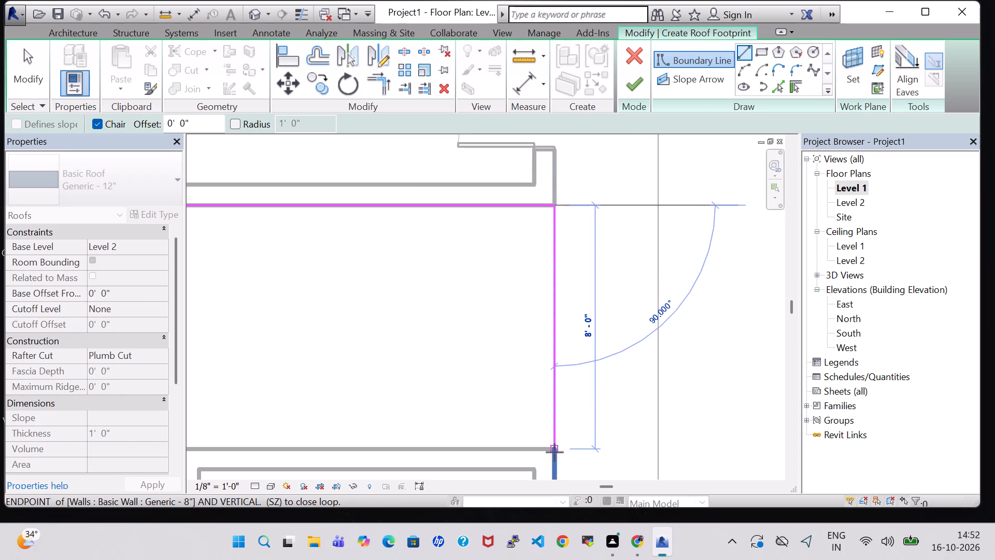
pyautogui.click(555, 452)
pyautogui.moveTo(416, 454); pyautogui.dragTo(674, 440, button='middle')
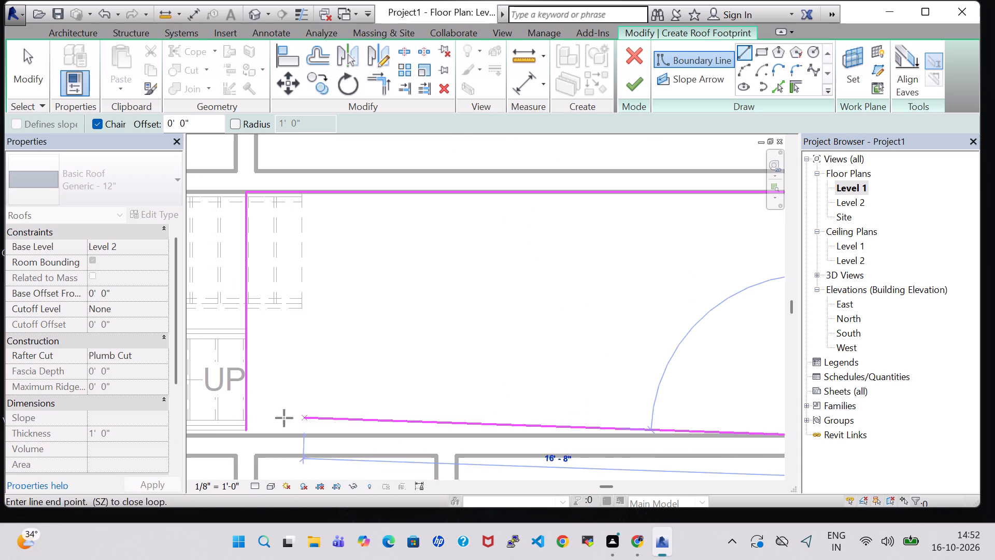
pyautogui.click(245, 433)
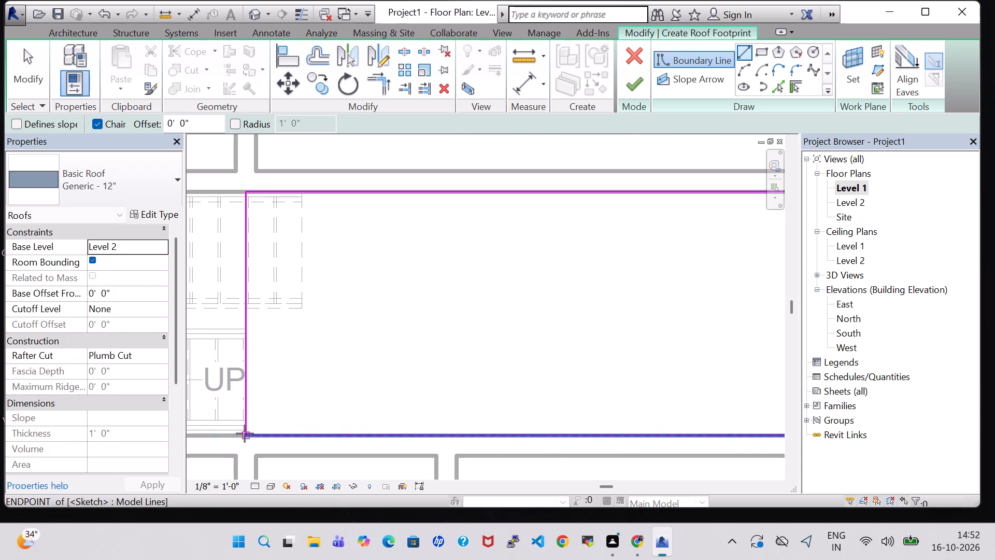
pyautogui.scroll(5, 245, 433)
pyautogui.click(631, 79)
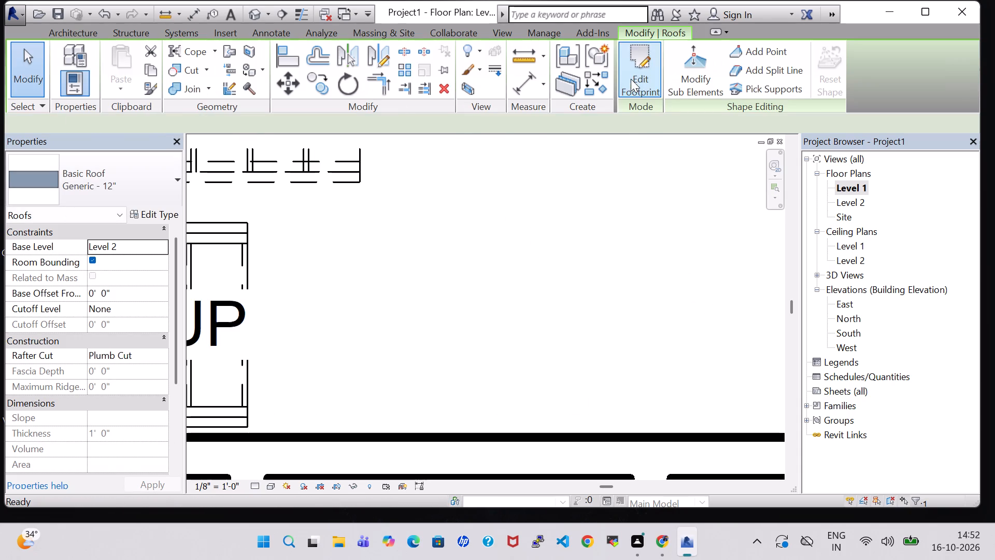
# Examine in 3D and in the Level 1 plan how the stair's upper run meets the corridor roof.
pyautogui.click(260, 15)
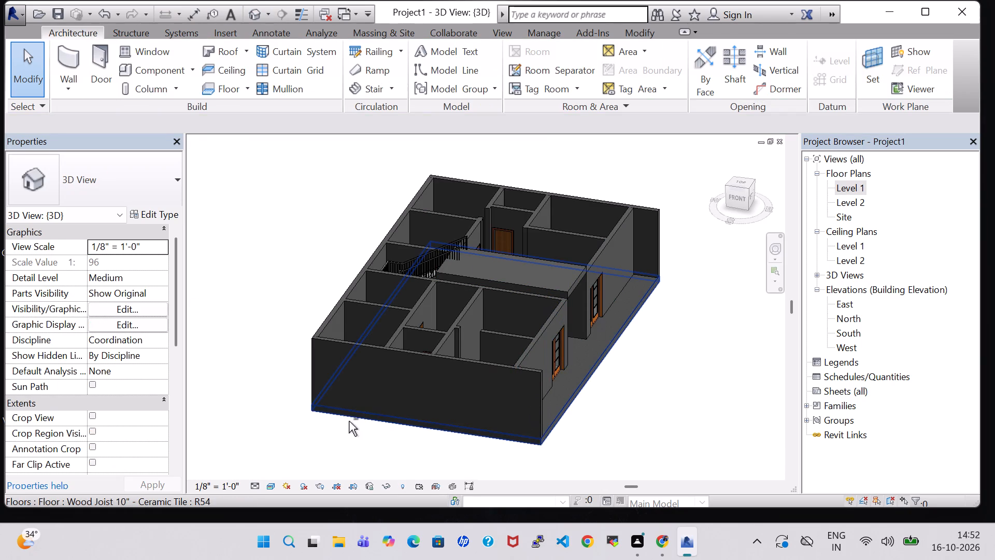
pyautogui.keyDown('shift'); pyautogui.moveTo(349, 431); pyautogui.dragTo(517, 430, button='middle'); pyautogui.keyUp('shift')
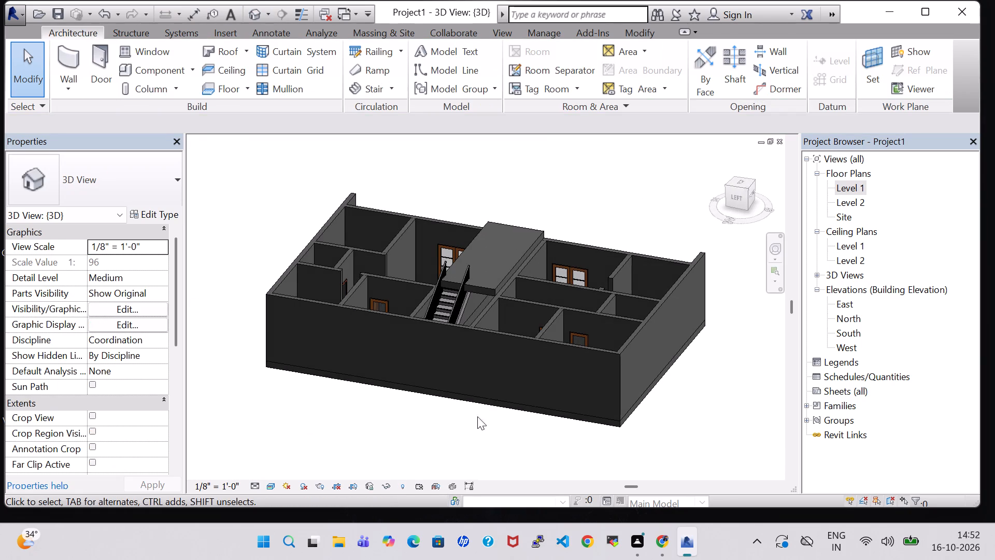
pyautogui.keyDown('shift'); pyautogui.moveTo(459, 413); pyautogui.dragTo(528, 437, button='middle'); pyautogui.keyUp('shift')
pyautogui.keyDown('shift'); pyautogui.middleClick(528, 437); pyautogui.keyUp('shift')
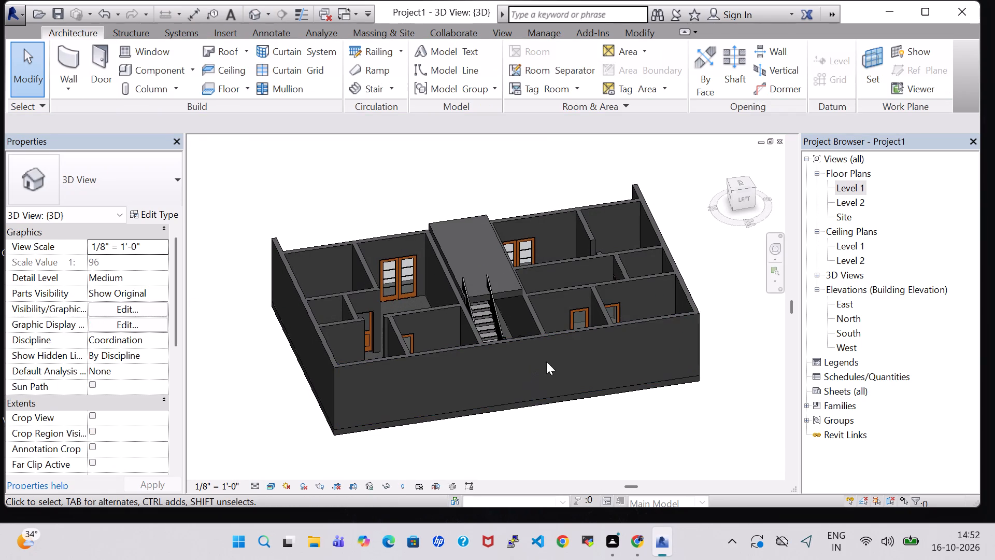
pyautogui.doubleClick(856, 185)
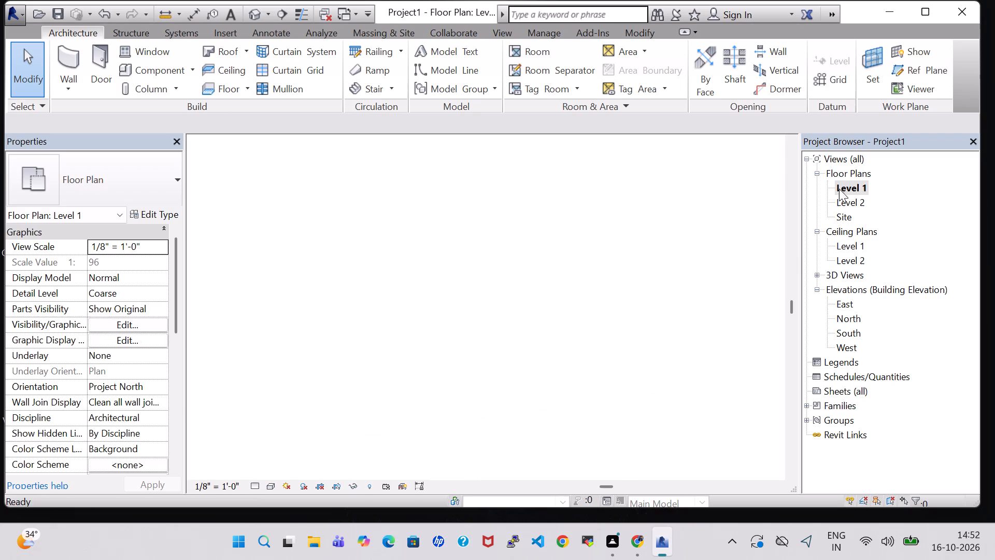
pyautogui.scroll(-3, 415, 306)
pyautogui.moveTo(411, 299); pyautogui.dragTo(477, 306, button='middle')
pyautogui.scroll(-3, 460, 282)
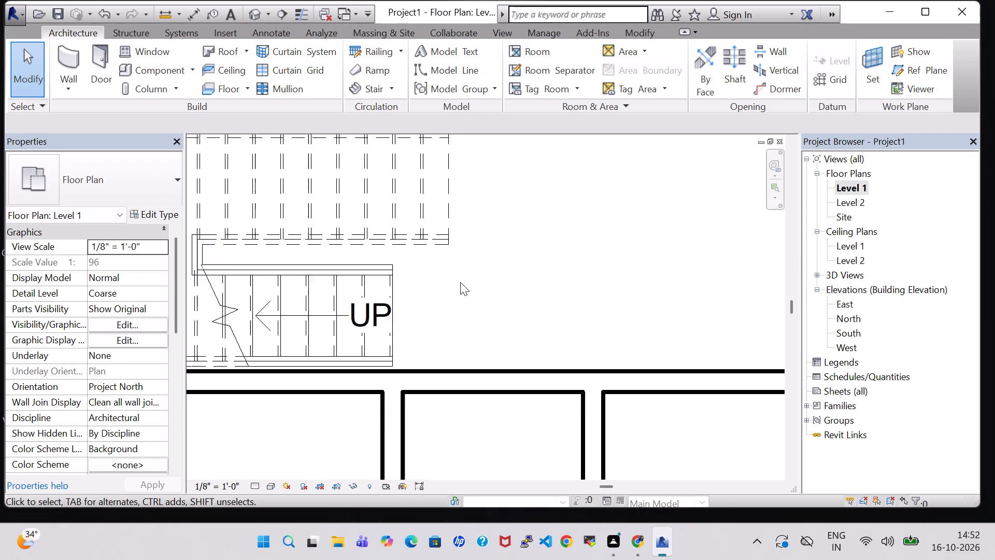
pyautogui.scroll(-1, 460, 282)
pyautogui.scroll(-2, 373, 284)
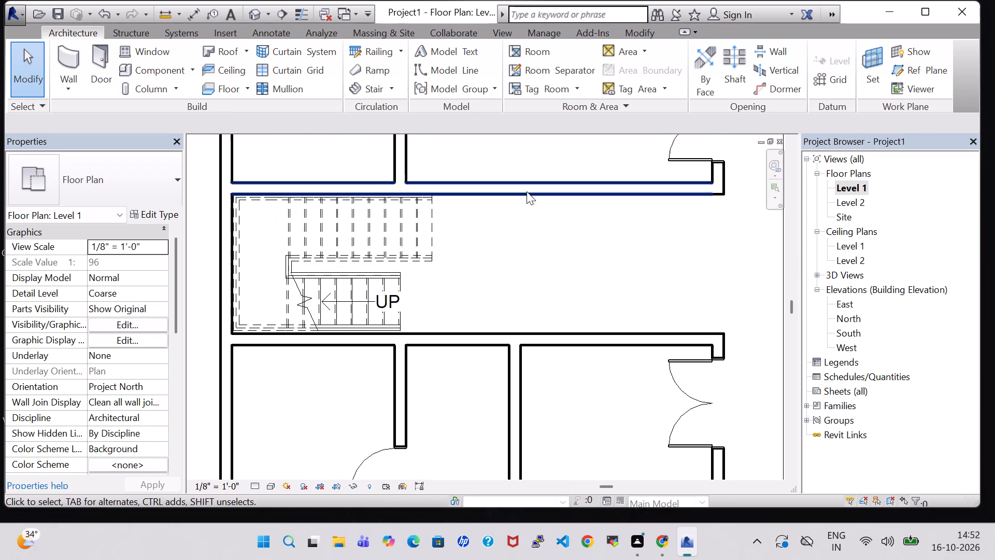
pyautogui.click(359, 241)
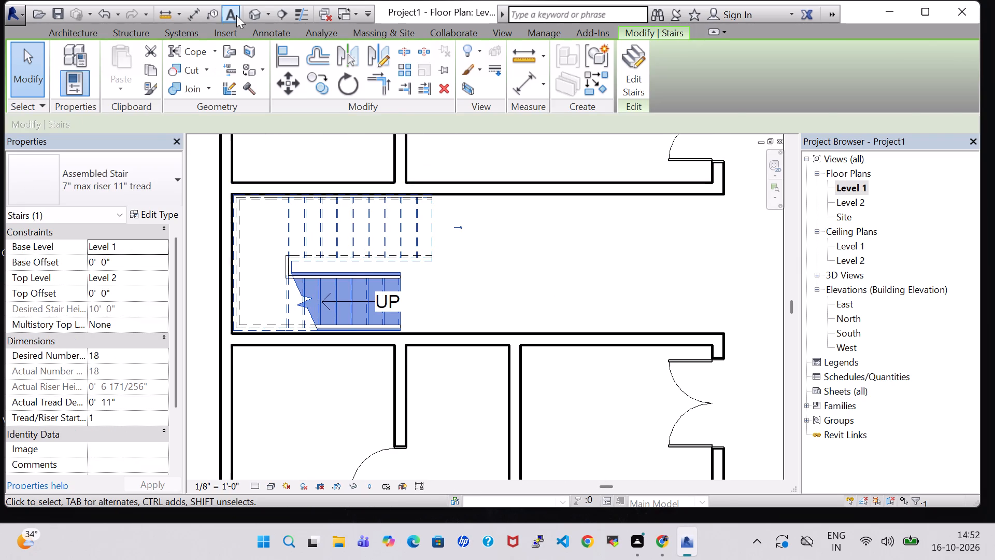
pyautogui.click(249, 15)
pyautogui.keyDown('shift'); pyautogui.moveTo(556, 450); pyautogui.dragTo(274, 419, button='middle'); pyautogui.keyUp('shift')
pyautogui.keyDown('shift'); pyautogui.moveTo(651, 377); pyautogui.dragTo(547, 483, button='middle'); pyautogui.keyUp('shift')
pyautogui.keyDown('shift'); pyautogui.moveTo(699, 345); pyautogui.dragTo(713, 467, button='middle'); pyautogui.keyUp('shift')
pyautogui.keyDown('shift'); pyautogui.moveTo(705, 362); pyautogui.dragTo(888, 229, button='middle'); pyautogui.keyUp('shift')
pyautogui.scroll(6, 480, 273)
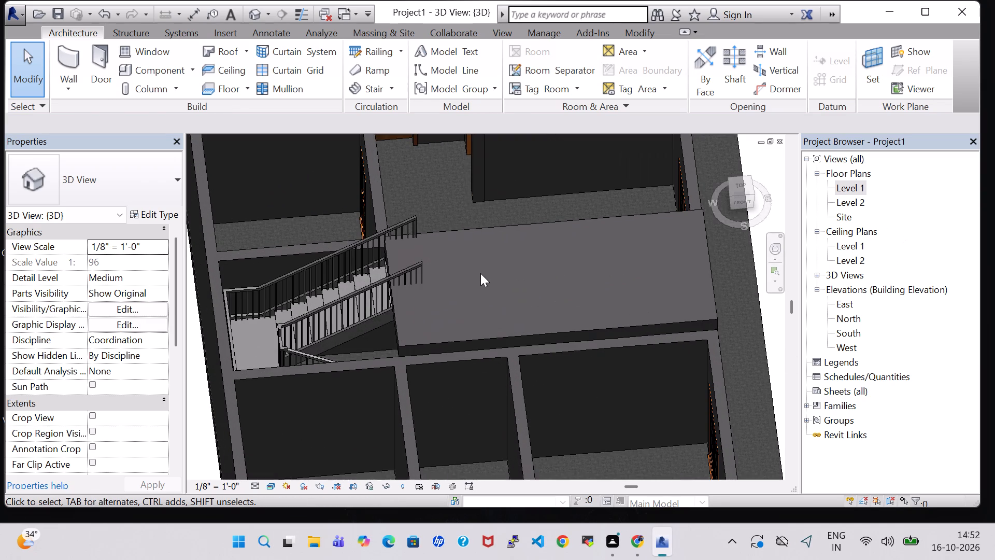
pyautogui.doubleClick(855, 186)
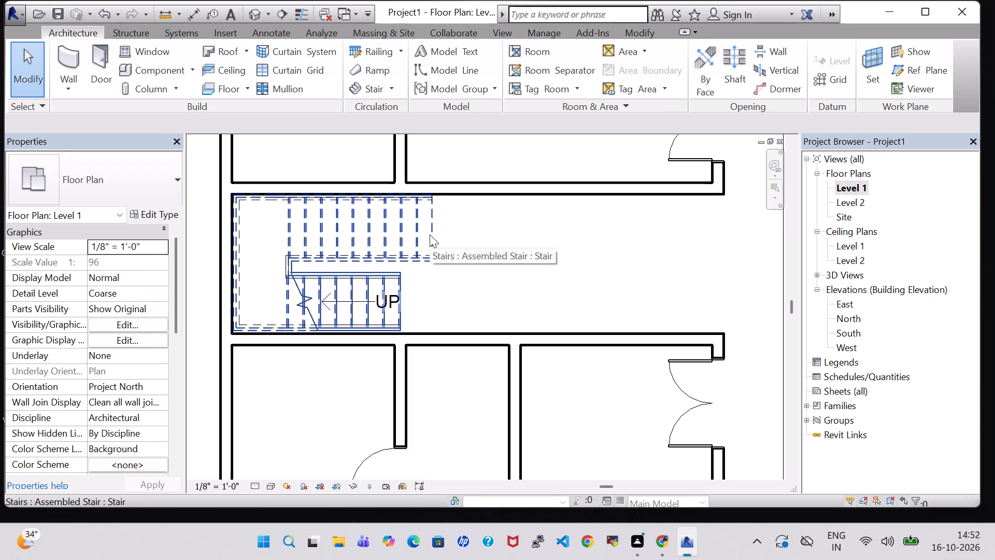
pyautogui.click(253, 16)
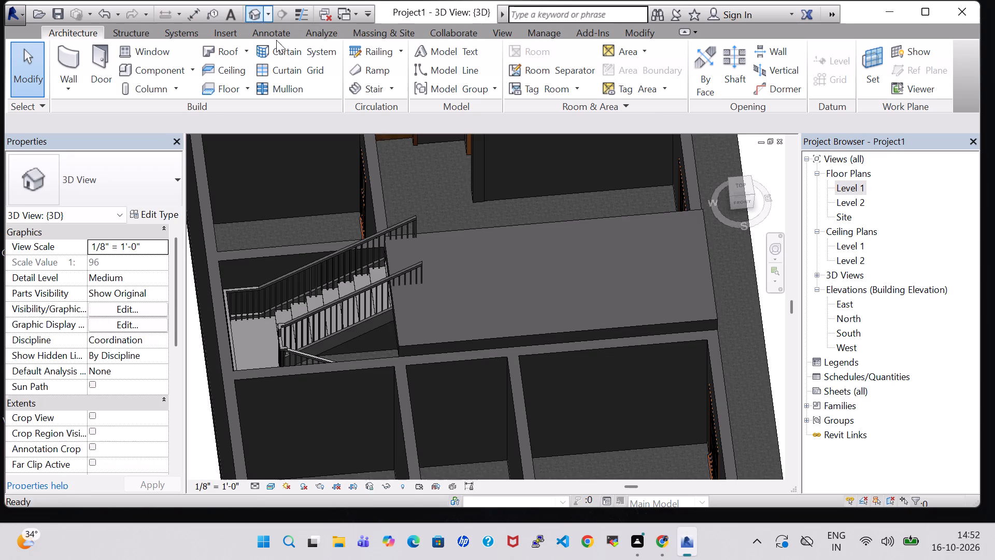
pyautogui.keyDown('shift'); pyautogui.moveTo(435, 278); pyautogui.dragTo(461, 312, button='middle'); pyautogui.keyUp('shift')
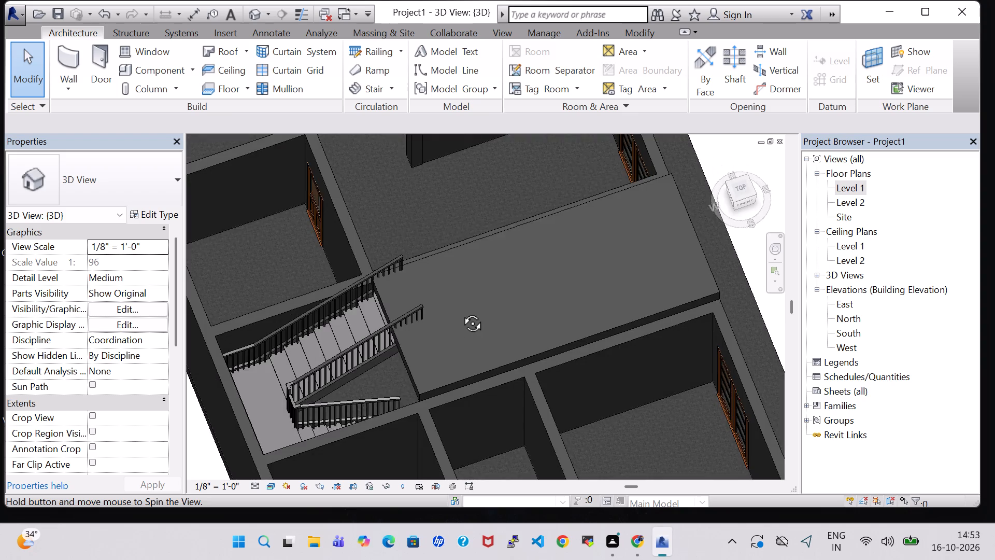
pyautogui.keyDown('shift'); pyautogui.moveTo(461, 312); pyautogui.dragTo(461, 310, button='middle'); pyautogui.keyUp('shift')
# Edit the stair from the Level 1 plan, shortening its upper run to about 6'-5" so it ends at riser 16, and finish the edit.
pyautogui.doubleClick(853, 183)
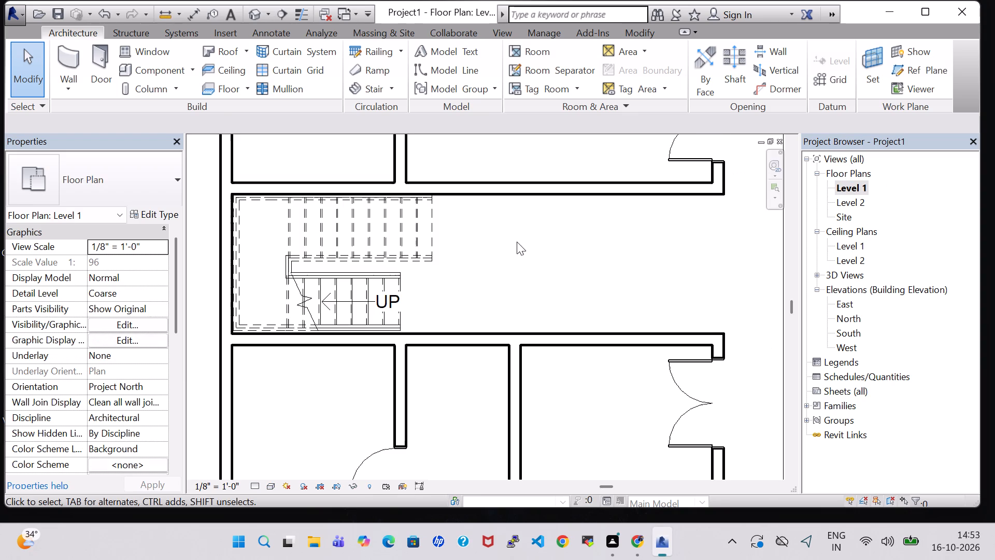
pyautogui.doubleClick(430, 238)
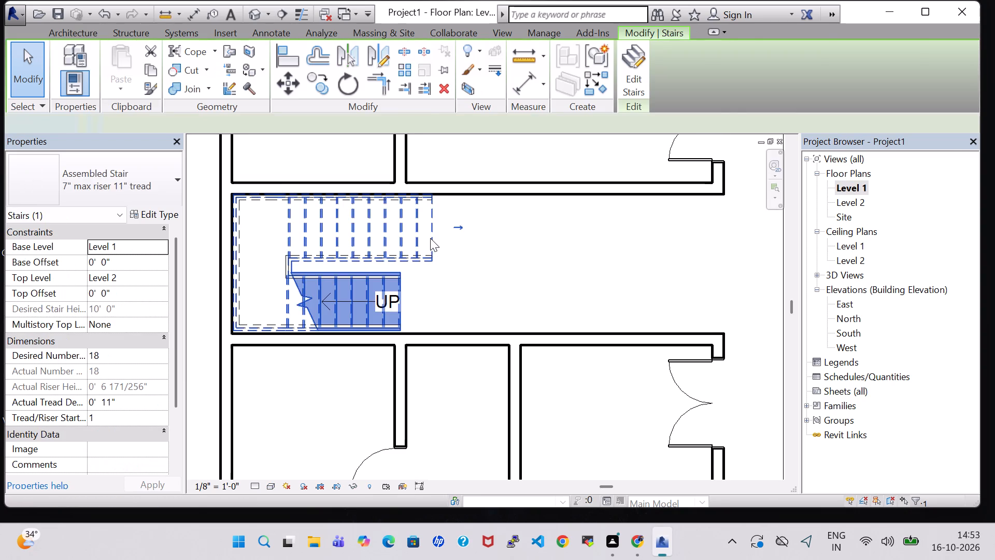
pyautogui.doubleClick(430, 226)
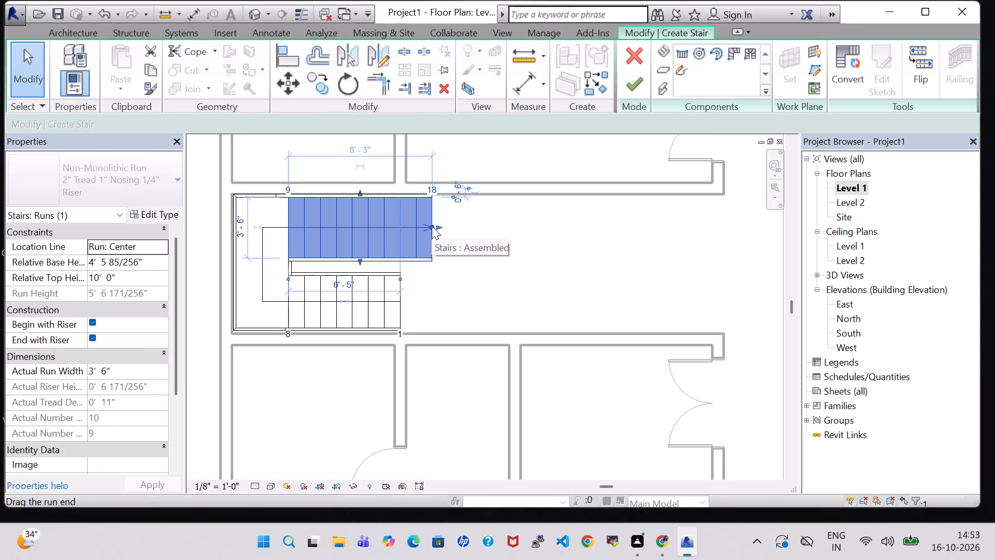
pyautogui.moveTo(432, 226); pyautogui.dragTo(427, 227)
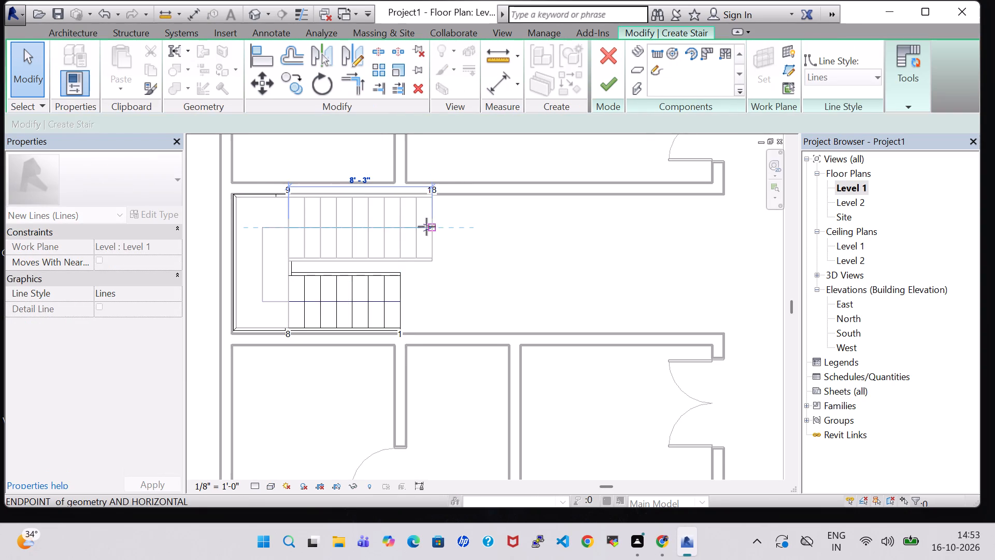
pyautogui.moveTo(427, 227); pyautogui.dragTo(403, 229)
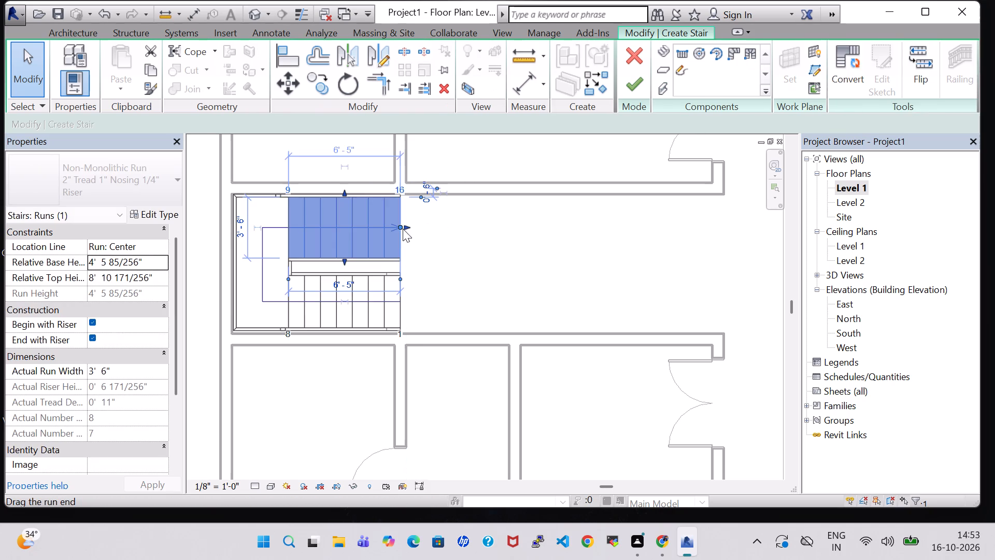
pyautogui.click(622, 88)
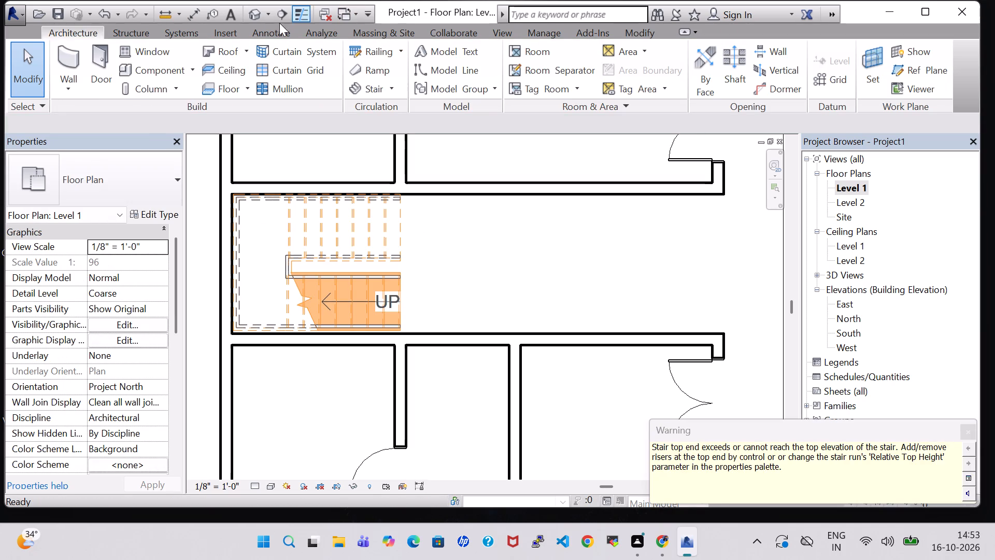
pyautogui.click(257, 16)
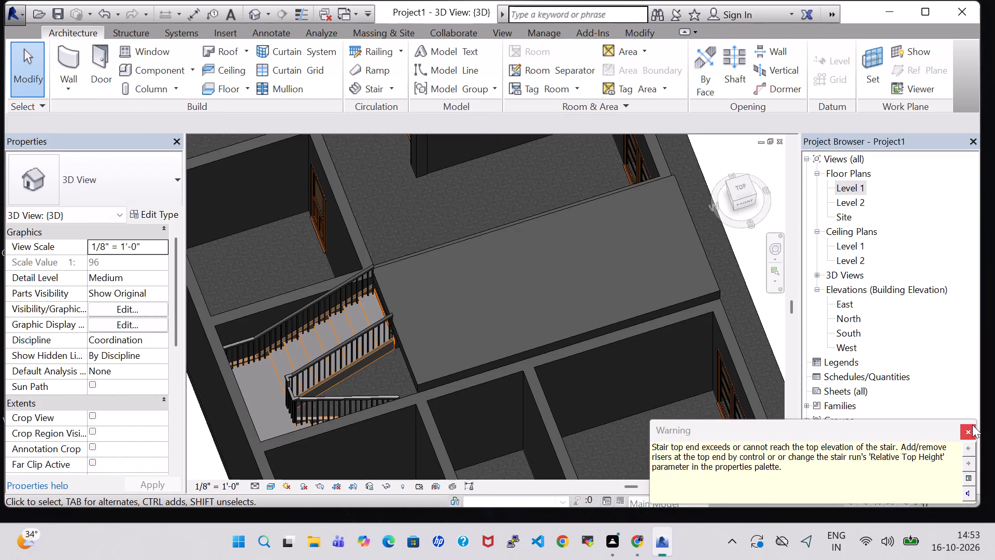
pyautogui.click(972, 425)
pyautogui.keyDown('shift'); pyautogui.moveTo(672, 402); pyautogui.dragTo(674, 297, button='middle'); pyautogui.keyUp('shift')
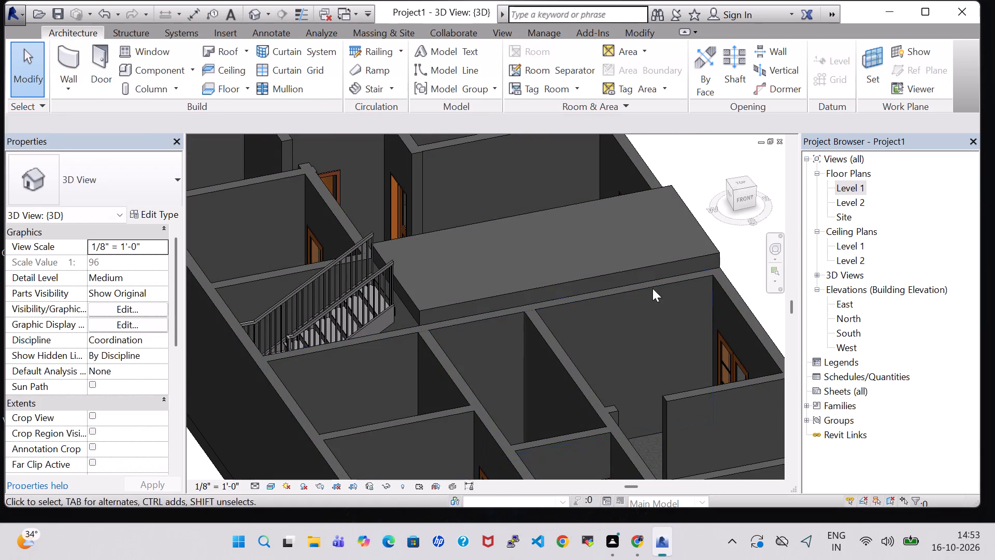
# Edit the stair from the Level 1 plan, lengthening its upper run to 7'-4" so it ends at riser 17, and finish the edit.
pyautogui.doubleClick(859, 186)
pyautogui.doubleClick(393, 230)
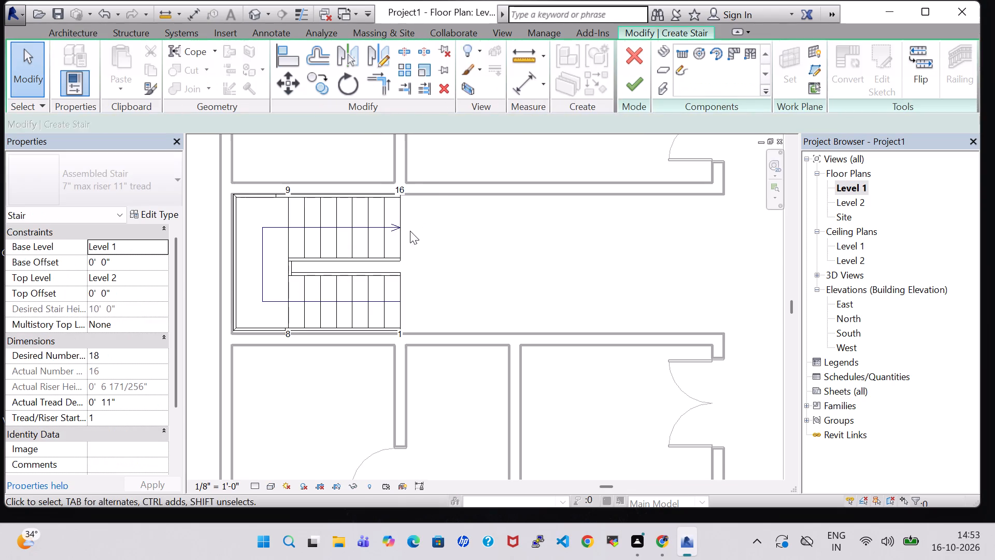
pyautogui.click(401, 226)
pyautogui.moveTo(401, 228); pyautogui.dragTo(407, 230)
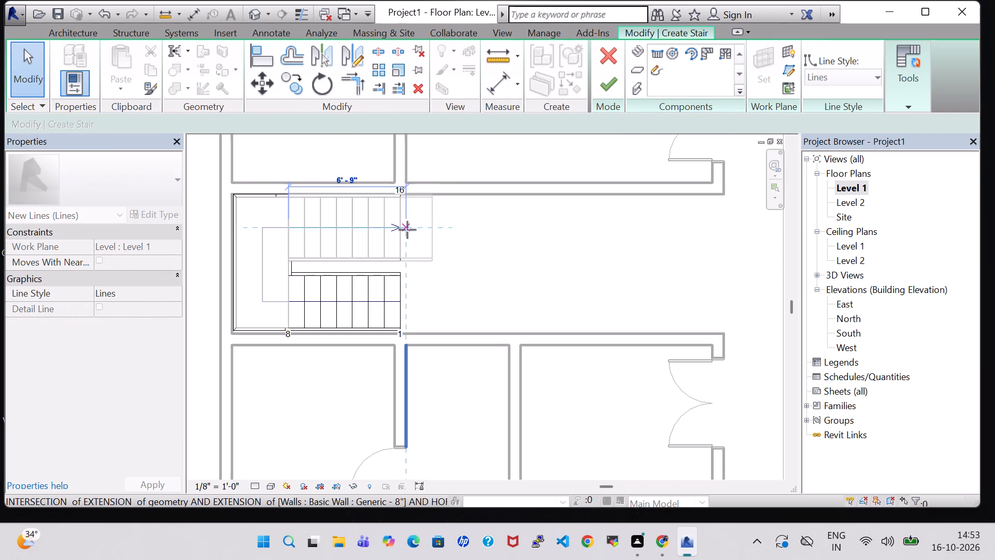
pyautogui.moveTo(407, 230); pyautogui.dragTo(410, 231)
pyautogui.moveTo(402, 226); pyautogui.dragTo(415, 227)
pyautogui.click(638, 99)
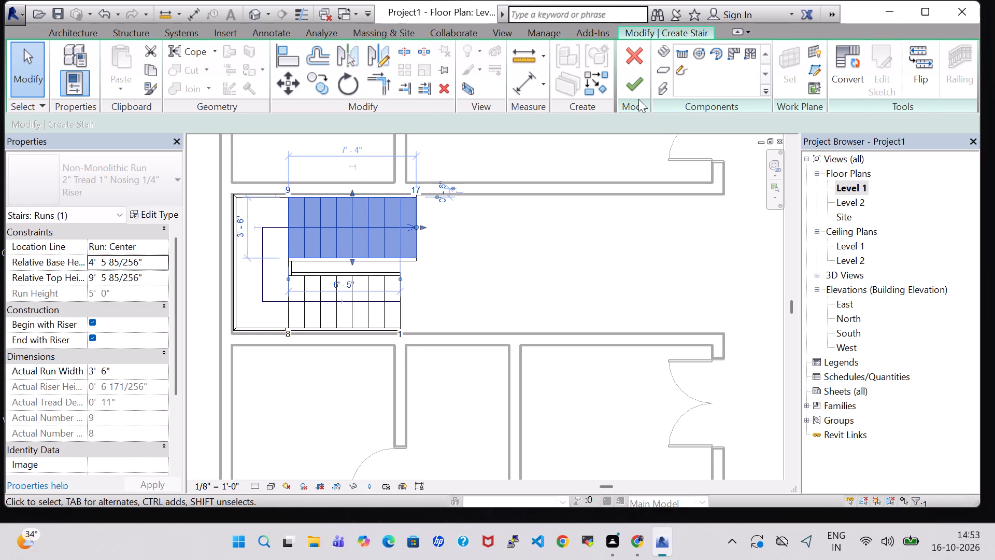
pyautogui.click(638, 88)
# Examine in 3D how the lengthened upper run meets the corridor roof's west edge.
pyautogui.click(258, 16)
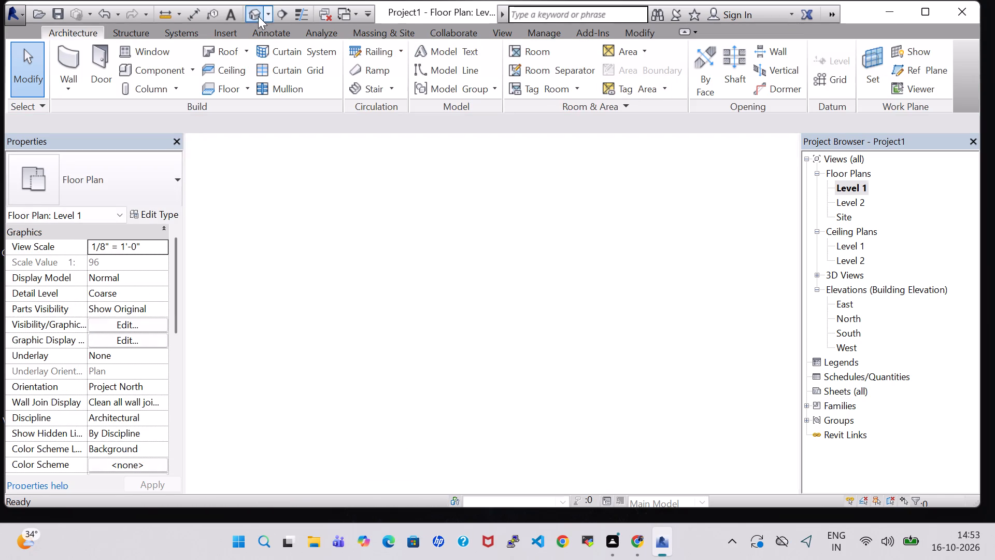
pyautogui.keyDown('shift'); pyautogui.moveTo(549, 267); pyautogui.dragTo(656, 313, button='middle'); pyautogui.keyUp('shift')
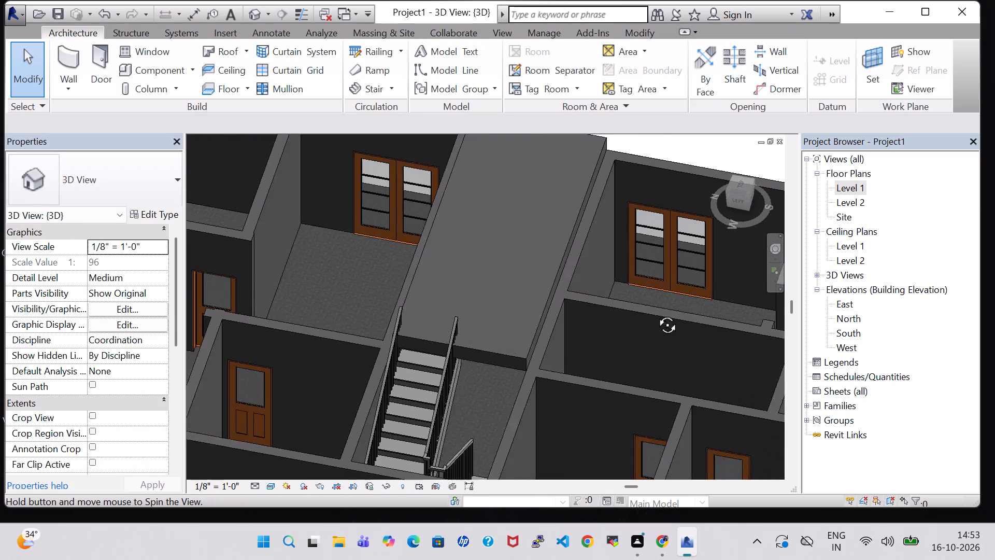
pyautogui.keyDown('shift'); pyautogui.moveTo(656, 313); pyautogui.dragTo(663, 316, button='middle'); pyautogui.keyUp('shift')
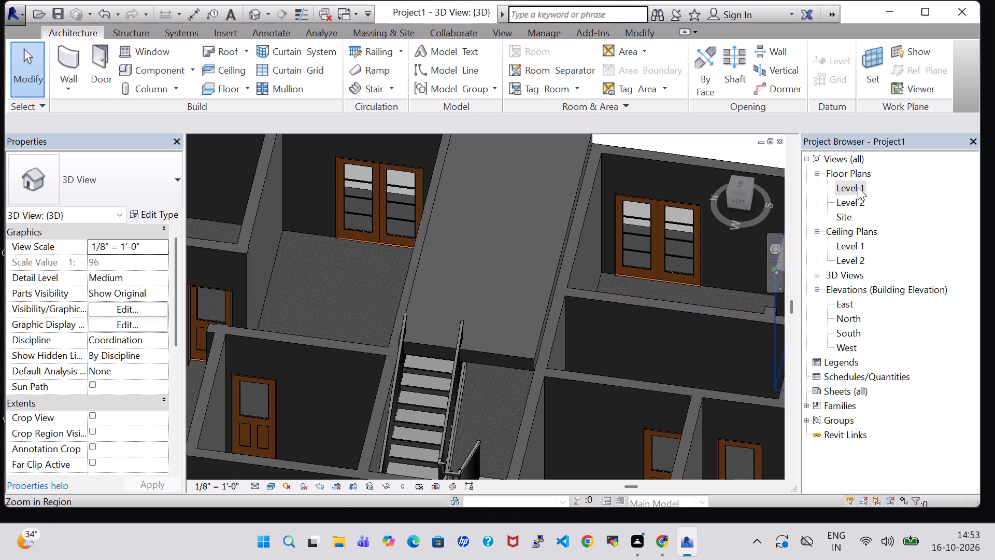
pyautogui.moveTo(614, 330); pyautogui.dragTo(636, 223, button='middle')
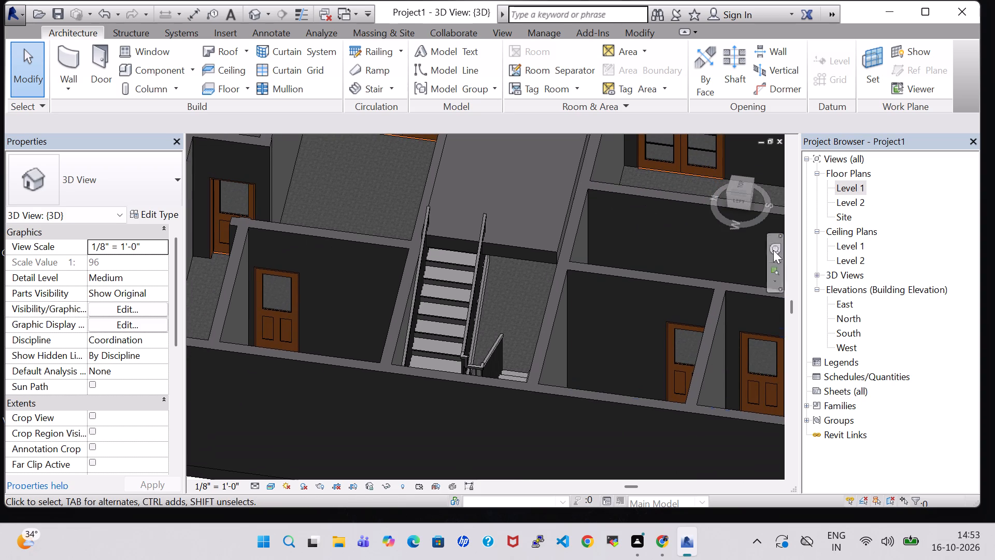
pyautogui.click(530, 249)
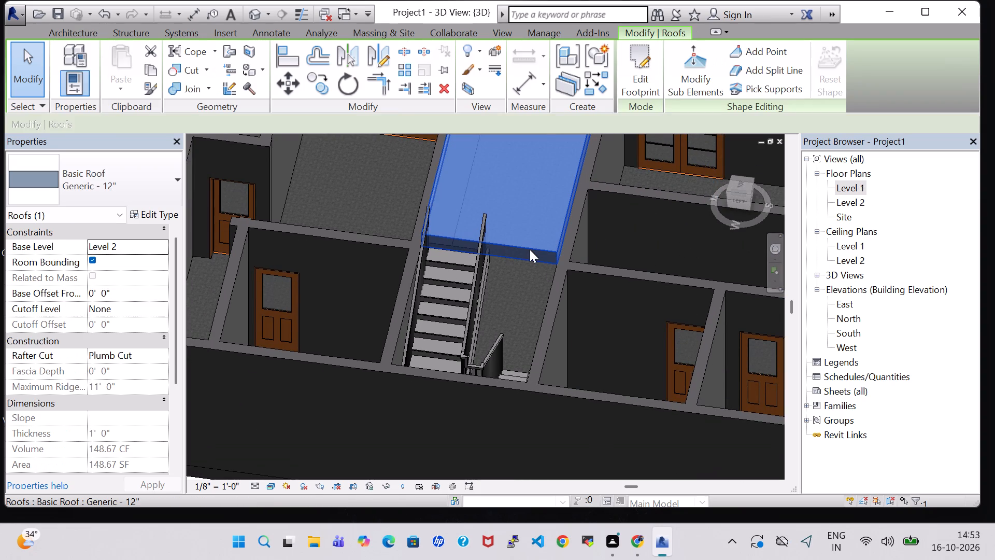
pyautogui.press('Down')
pyautogui.press('Up')
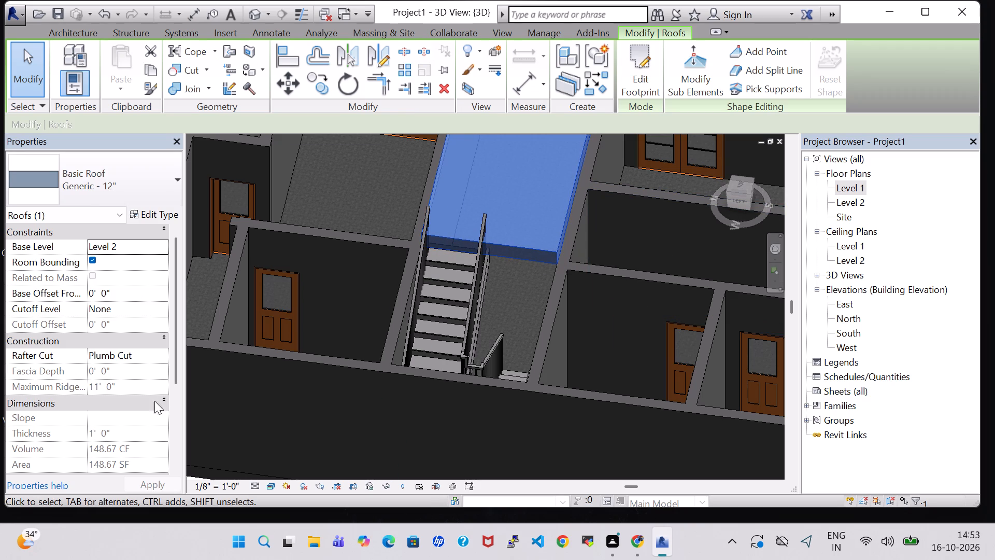
pyautogui.click(251, 20)
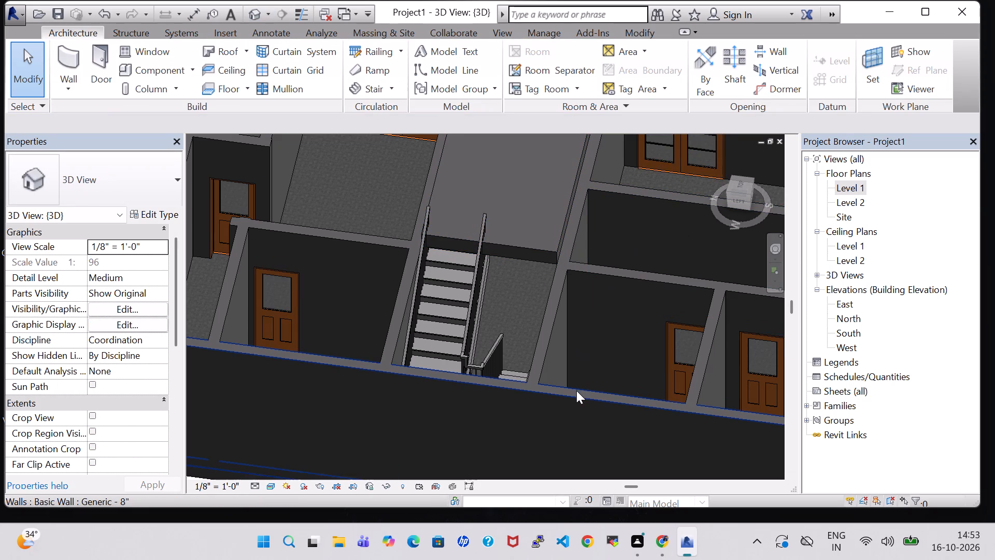
pyautogui.keyDown('shift'); pyautogui.moveTo(578, 431); pyautogui.dragTo(477, 282, button='middle'); pyautogui.keyUp('shift')
pyautogui.keyDown('shift'); pyautogui.moveTo(590, 230); pyautogui.dragTo(523, 312, button='middle'); pyautogui.keyUp('shift')
pyautogui.keyDown('shift'); pyautogui.scroll(-1, 590, 230); pyautogui.keyUp('shift')
pyautogui.moveTo(479, 148); pyautogui.dragTo(495, 301, button='middle')
pyautogui.keyDown('shift'); pyautogui.moveTo(446, 380); pyautogui.dragTo(484, 384, button='middle'); pyautogui.keyUp('shift')
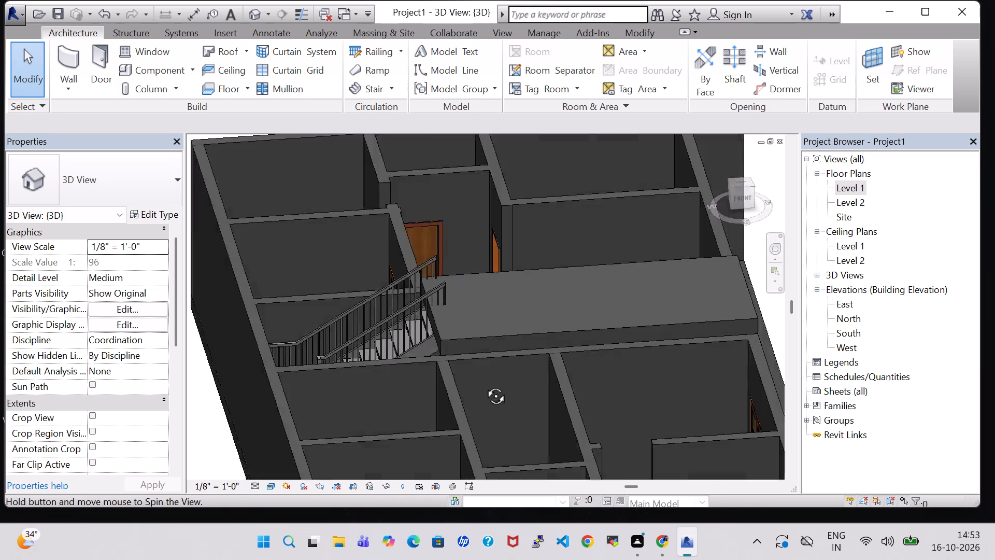
pyautogui.keyDown('shift'); pyautogui.moveTo(484, 384); pyautogui.dragTo(490, 357, button='middle'); pyautogui.keyUp('shift')
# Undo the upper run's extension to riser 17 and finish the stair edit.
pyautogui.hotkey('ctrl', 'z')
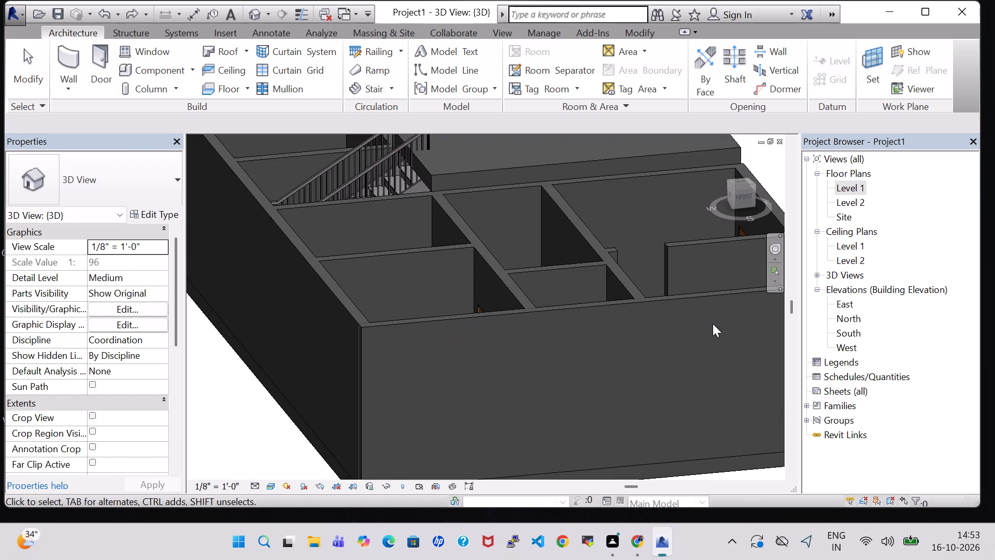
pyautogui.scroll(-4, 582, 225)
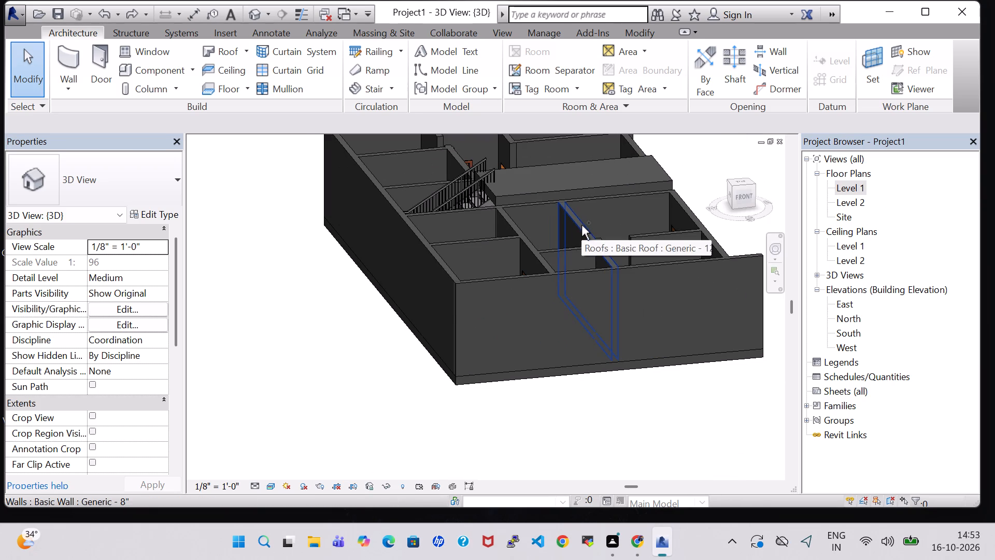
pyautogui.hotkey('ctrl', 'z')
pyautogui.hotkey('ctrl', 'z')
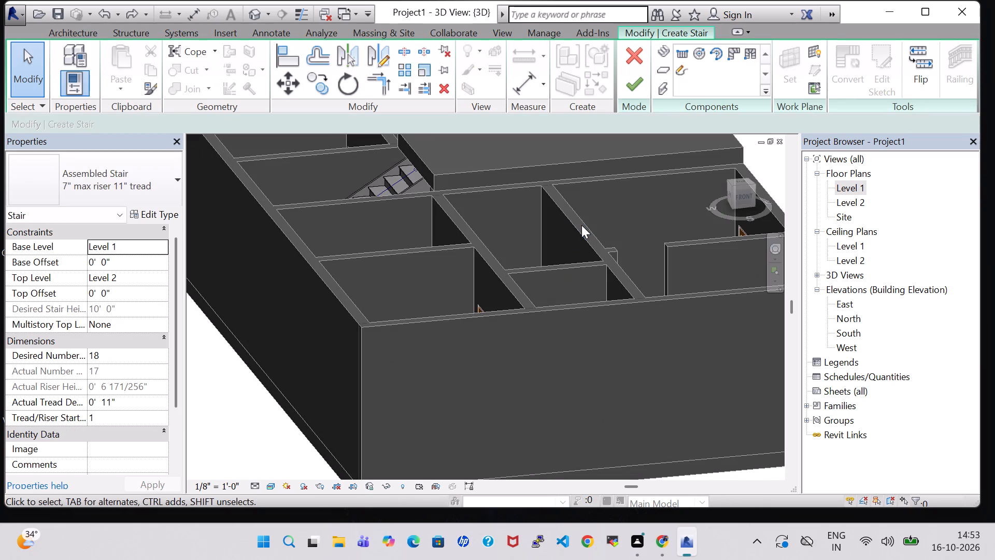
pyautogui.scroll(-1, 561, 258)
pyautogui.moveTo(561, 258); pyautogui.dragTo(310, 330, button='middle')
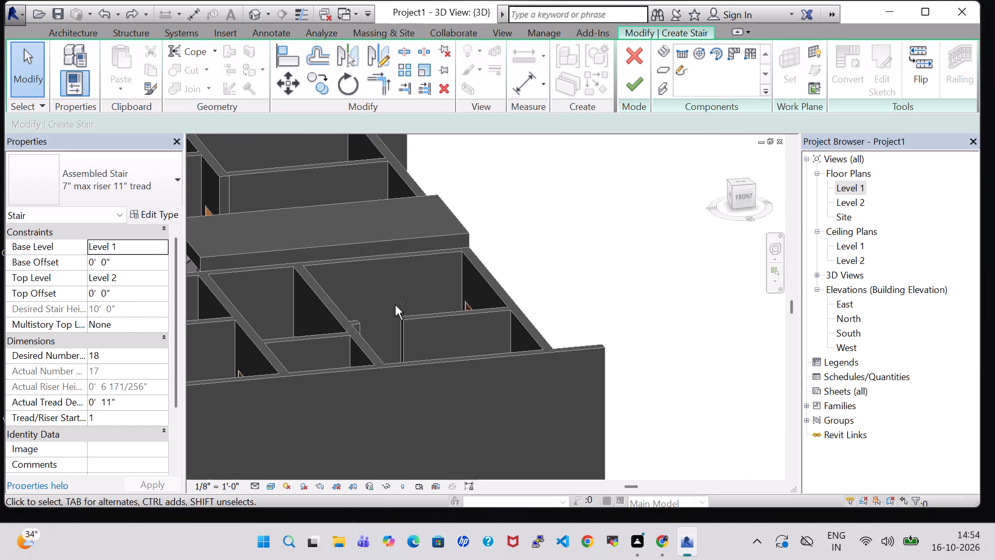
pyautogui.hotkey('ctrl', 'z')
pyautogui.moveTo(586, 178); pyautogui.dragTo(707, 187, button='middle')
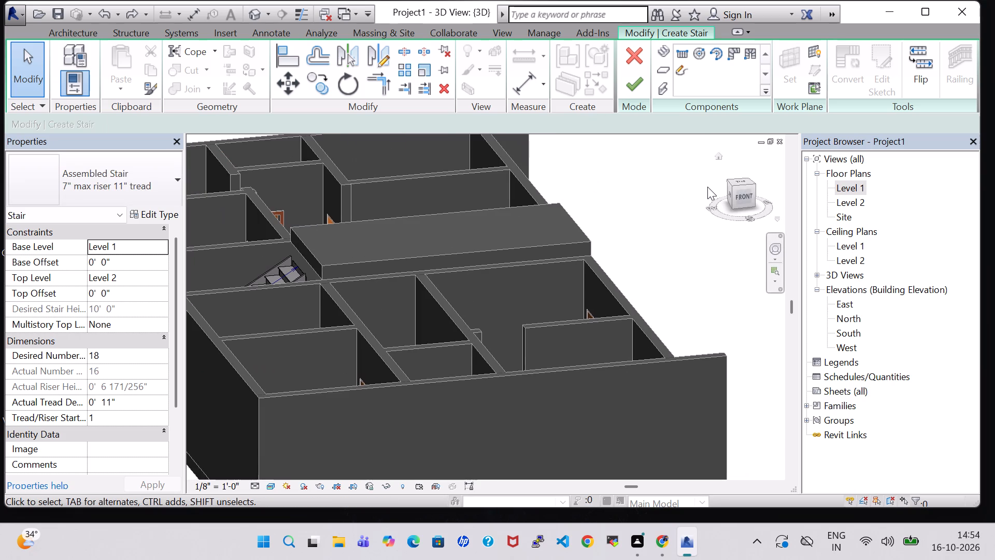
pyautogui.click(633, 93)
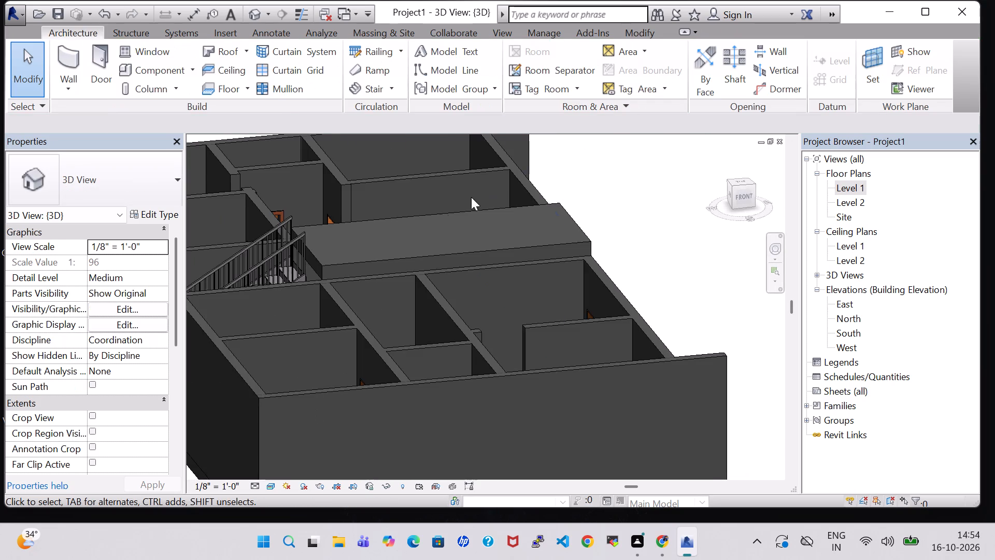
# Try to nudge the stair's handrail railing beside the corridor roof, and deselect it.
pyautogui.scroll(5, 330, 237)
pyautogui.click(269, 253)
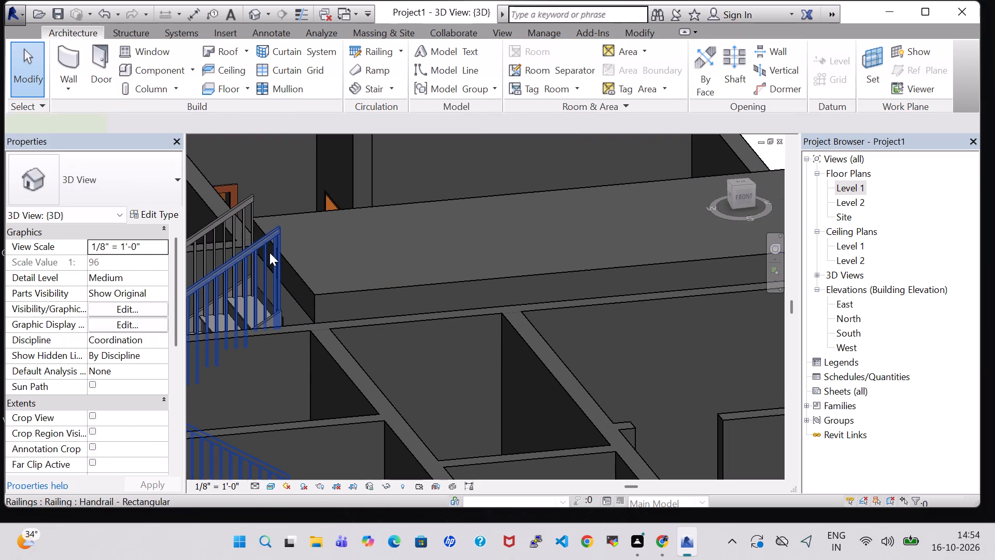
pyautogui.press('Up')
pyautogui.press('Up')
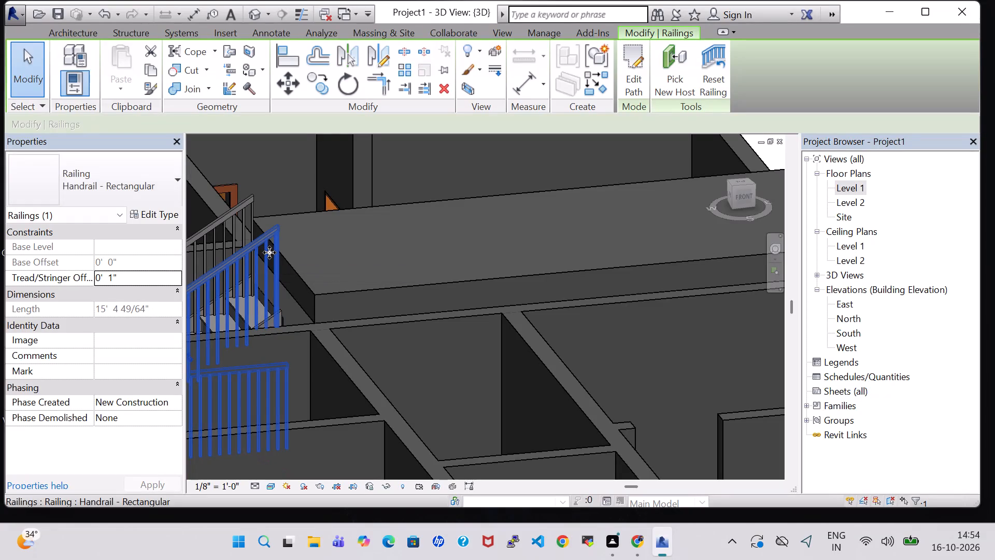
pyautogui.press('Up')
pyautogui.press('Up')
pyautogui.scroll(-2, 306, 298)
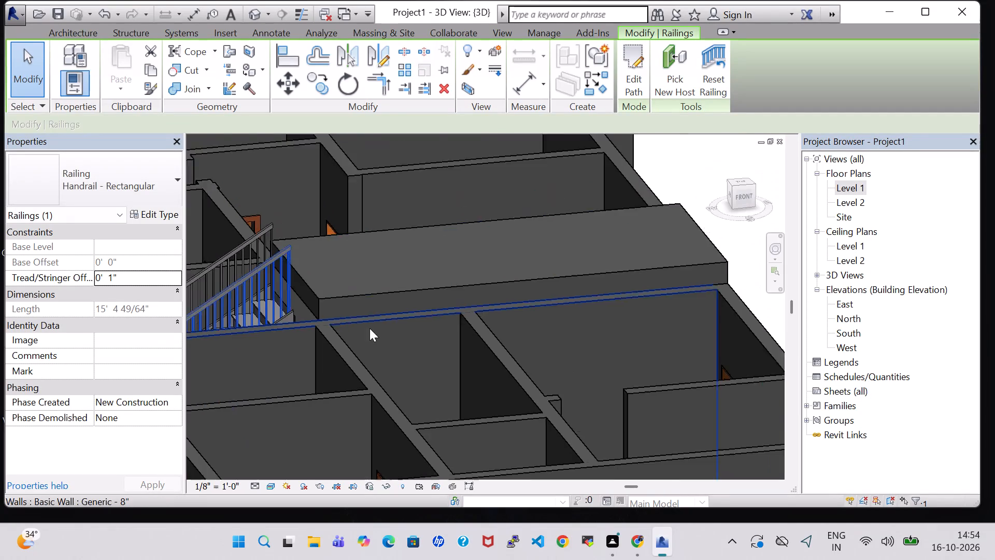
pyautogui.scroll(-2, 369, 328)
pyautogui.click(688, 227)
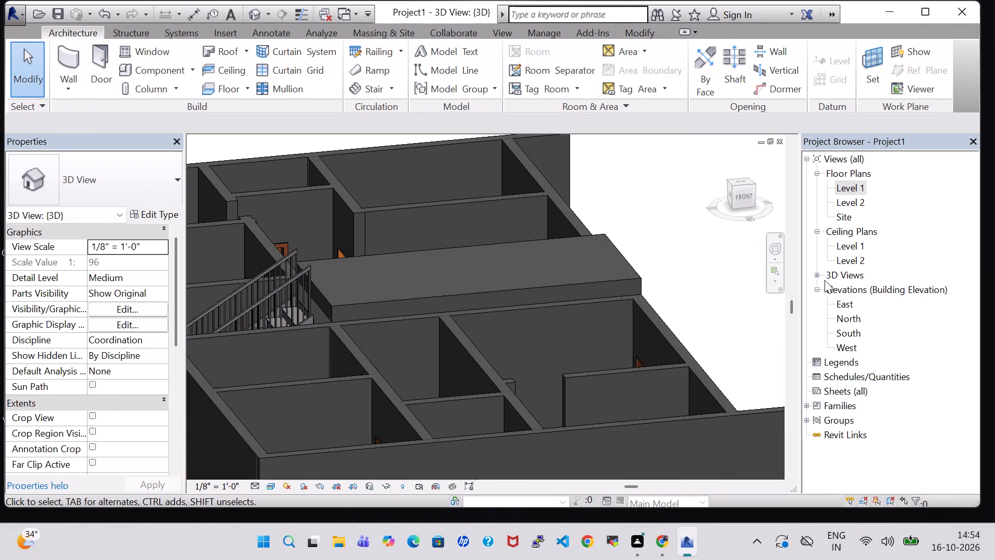
# Nudge the whole stair north and about 2 feet east in 3D so its upper run reaches into the corridor roof.
pyautogui.click(300, 316)
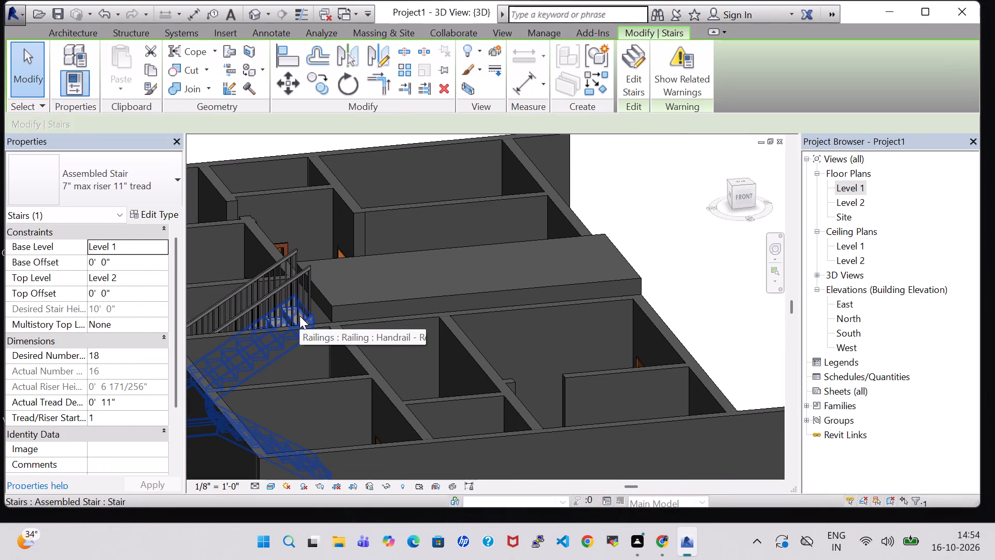
pyautogui.press('Up')
pyautogui.press('Up')
pyautogui.press('Up')
pyautogui.press('Up')
pyautogui.press('Up')
pyautogui.press('Up')
pyautogui.press('Up')
pyautogui.press('Up')
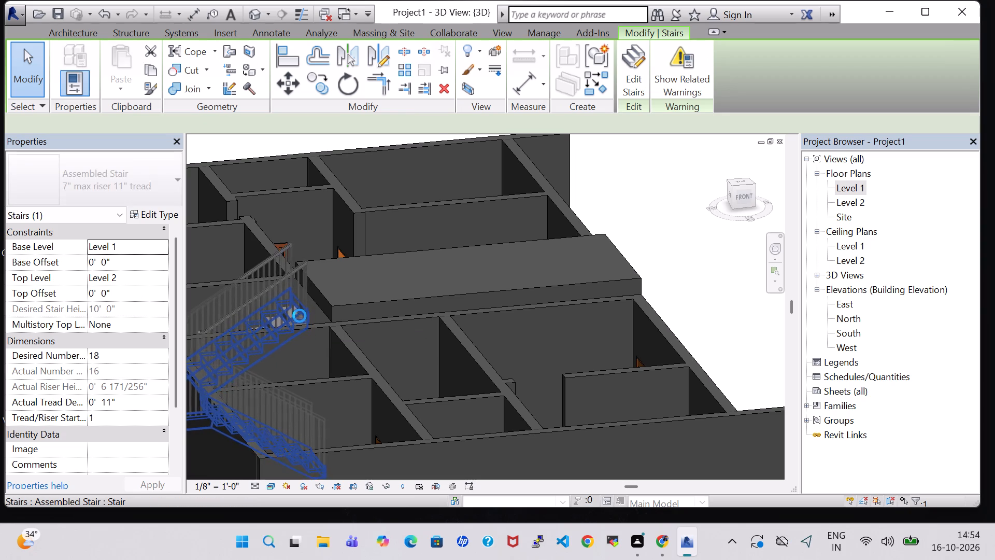
pyautogui.press('Right')
pyautogui.press('Right')
pyautogui.press('Right')
pyautogui.press('Right')
pyautogui.press('Right')
pyautogui.press('Right')
pyautogui.press('Up')
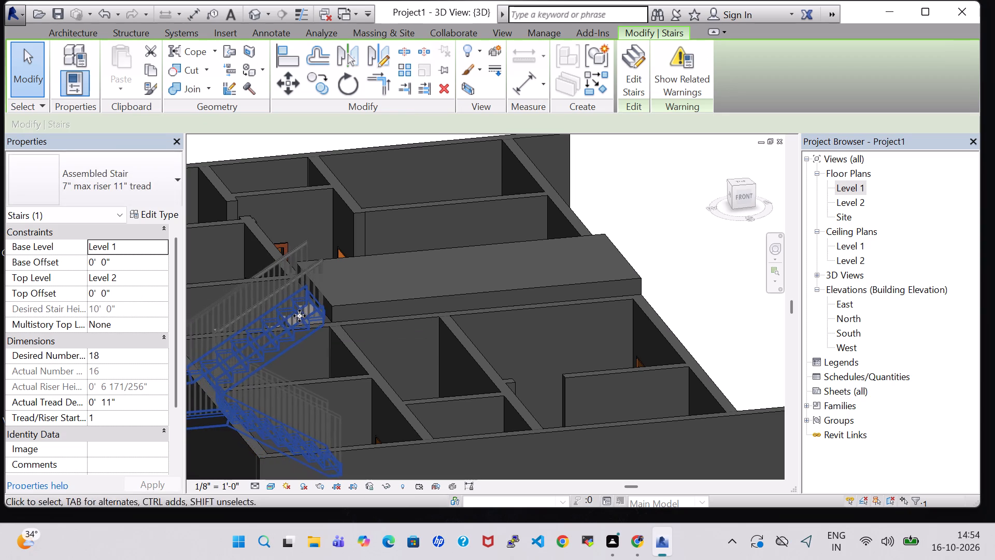
pyautogui.press('Up')
pyautogui.press('Up')
pyautogui.press('Up')
pyautogui.press('Up')
pyautogui.press('Up')
pyautogui.press('Up')
pyautogui.press('Up')
pyautogui.press('Up')
pyautogui.press('Up')
pyautogui.press('Up')
pyautogui.press('Up')
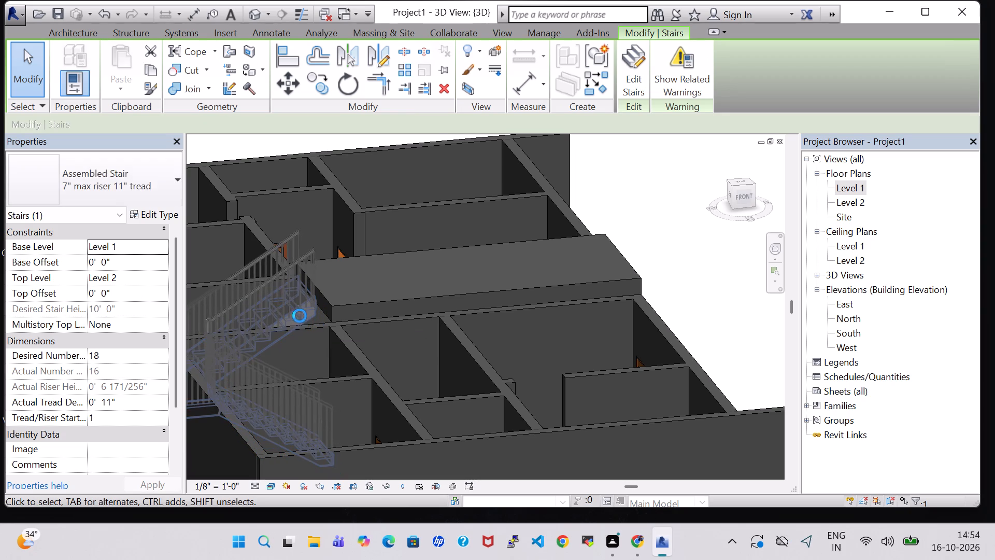
pyautogui.press('Right')
pyautogui.press('Right')
pyautogui.press('Right')
pyautogui.press('Right')
pyautogui.press('Right')
pyautogui.press('Right')
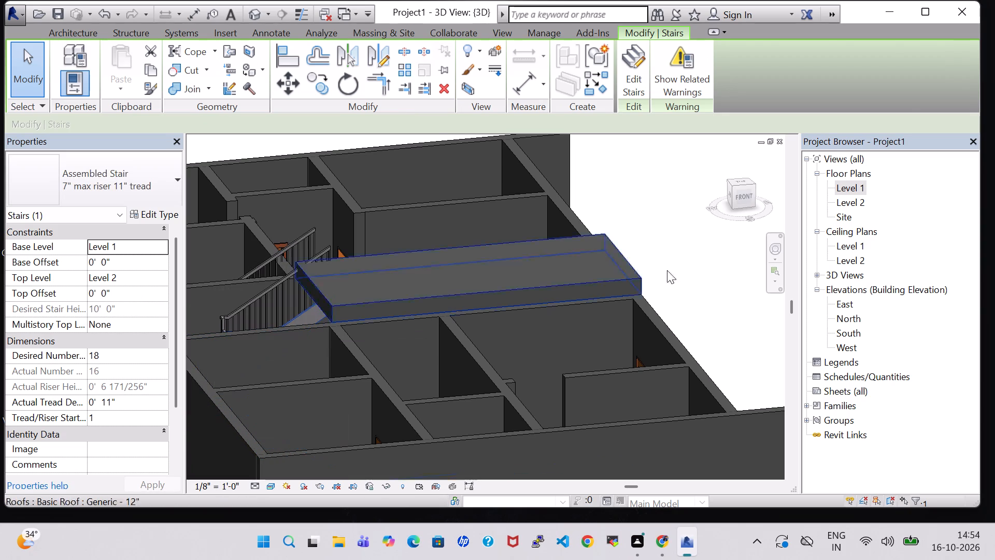
pyautogui.click(679, 225)
# Select the stair in a 3D view from above and nudge it partway back south.
pyautogui.keyDown('shift'); pyautogui.moveTo(688, 233); pyautogui.dragTo(692, 244, button='middle'); pyautogui.keyUp('shift')
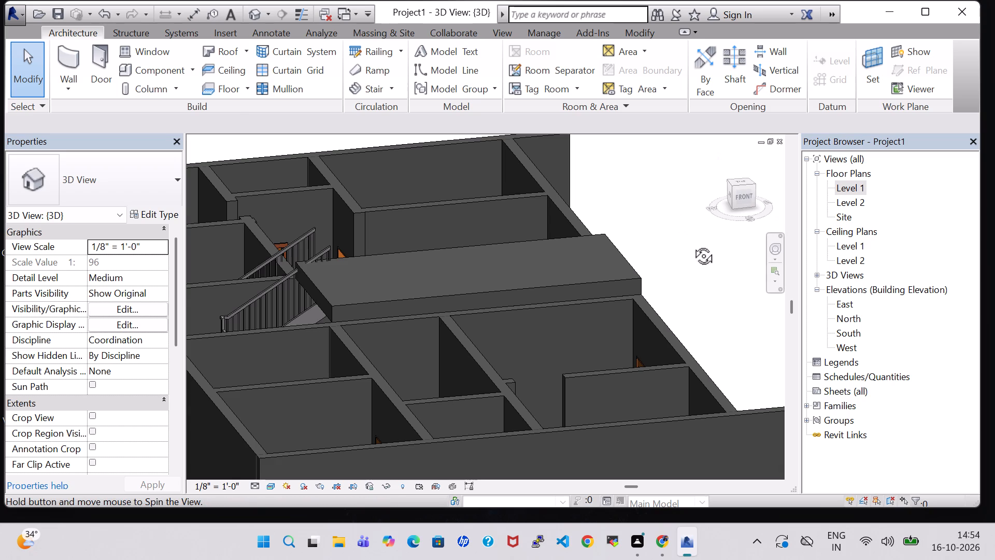
pyautogui.keyDown('shift'); pyautogui.moveTo(692, 244); pyautogui.dragTo(698, 354, button='middle'); pyautogui.keyUp('shift')
pyautogui.keyDown('shift'); pyautogui.scroll(-1, 698, 305); pyautogui.keyUp('shift')
pyautogui.press('Down')
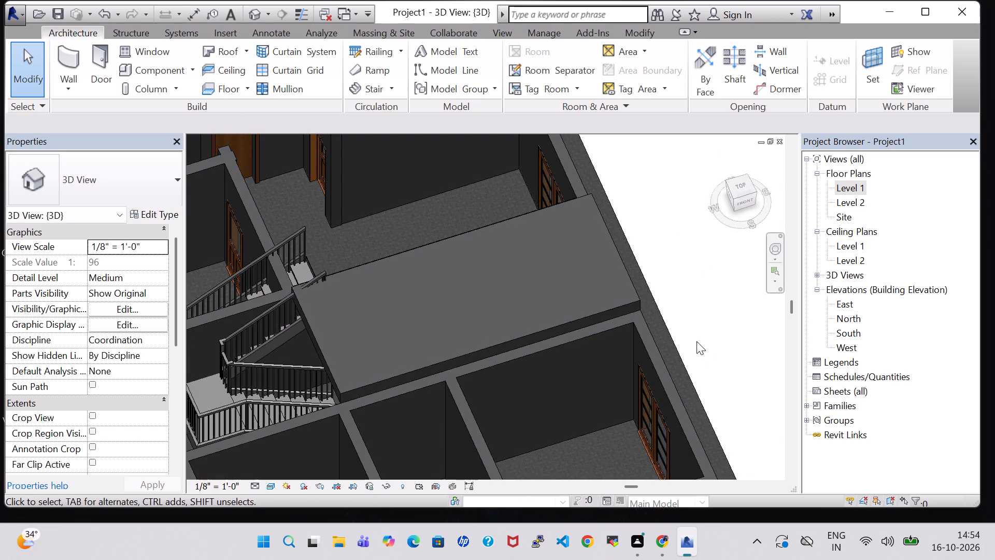
pyautogui.click(224, 396)
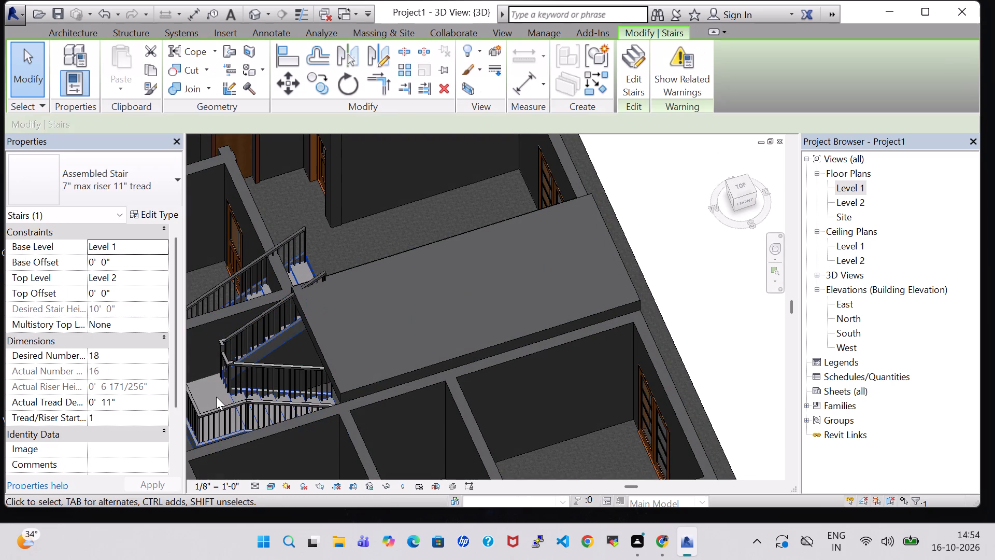
pyautogui.click(248, 292)
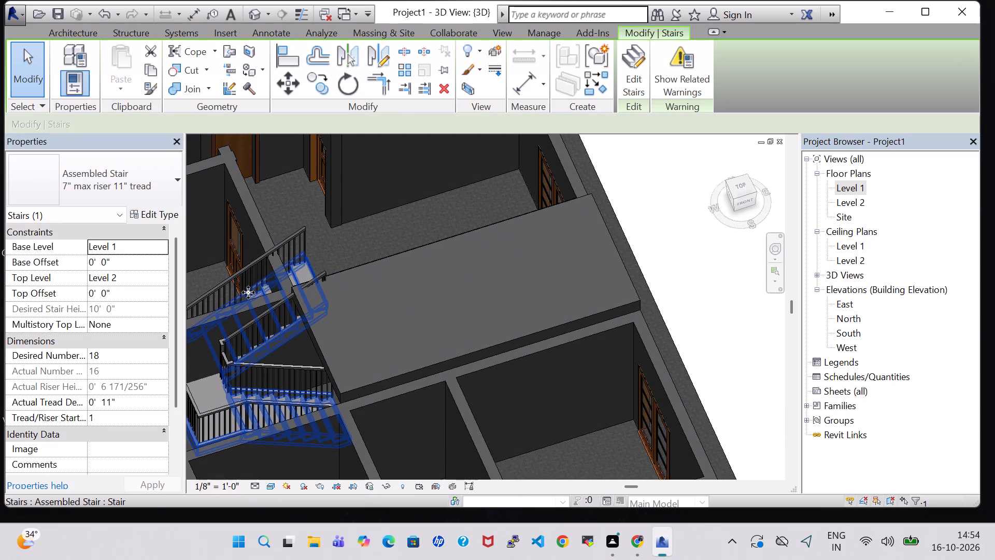
pyautogui.press('Down')
pyautogui.press('Down')
pyautogui.press('Down')
pyautogui.press('Down')
pyautogui.press('Down')
pyautogui.press('Down')
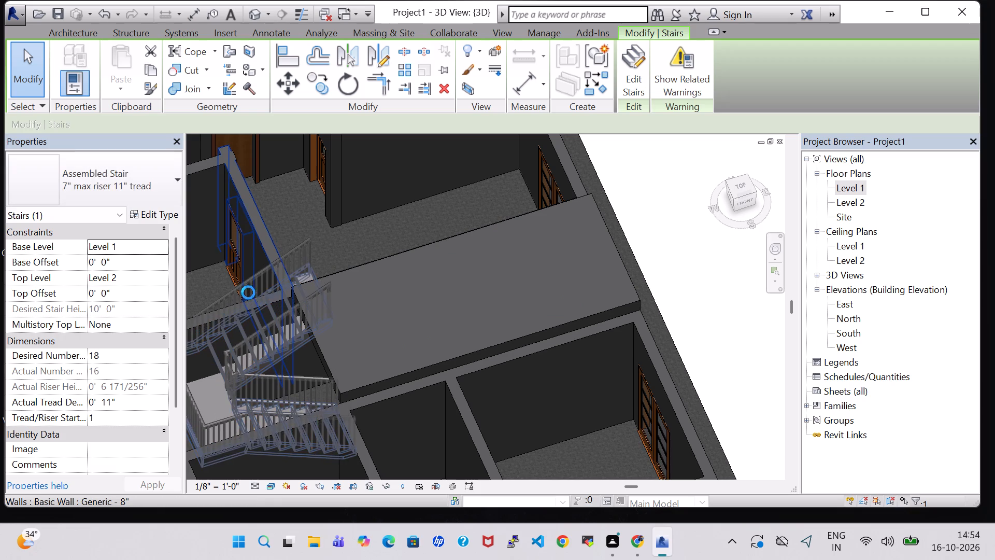
# In the Level 1 plan, nudge the stair south until it sits between the corridor's north and south walls.
pyautogui.doubleClick(855, 184)
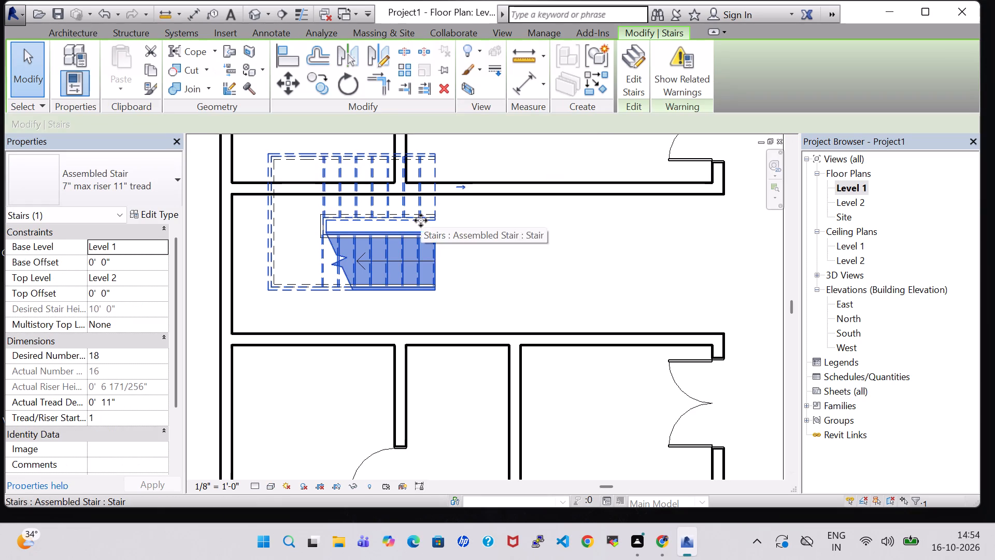
pyautogui.press('Down')
pyautogui.press('Down')
pyautogui.press('Down')
pyautogui.press('Down')
pyautogui.press('Down')
pyautogui.press('Down')
pyautogui.press('Down')
pyautogui.press('Down')
pyautogui.press('Down')
pyautogui.press('Down')
pyautogui.press('Down')
pyautogui.press('Down')
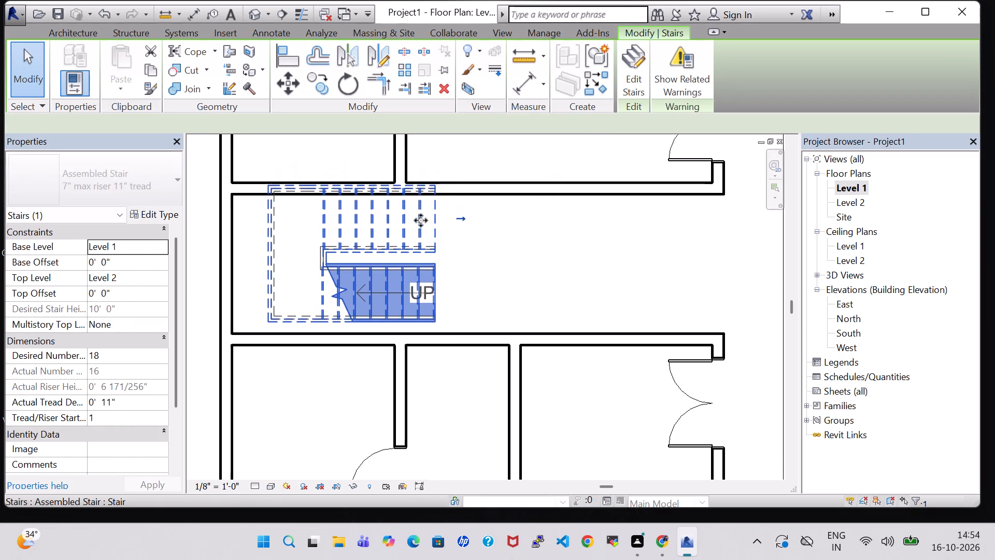
pyautogui.press('Down')
pyautogui.press('Down')
pyautogui.press('Down')
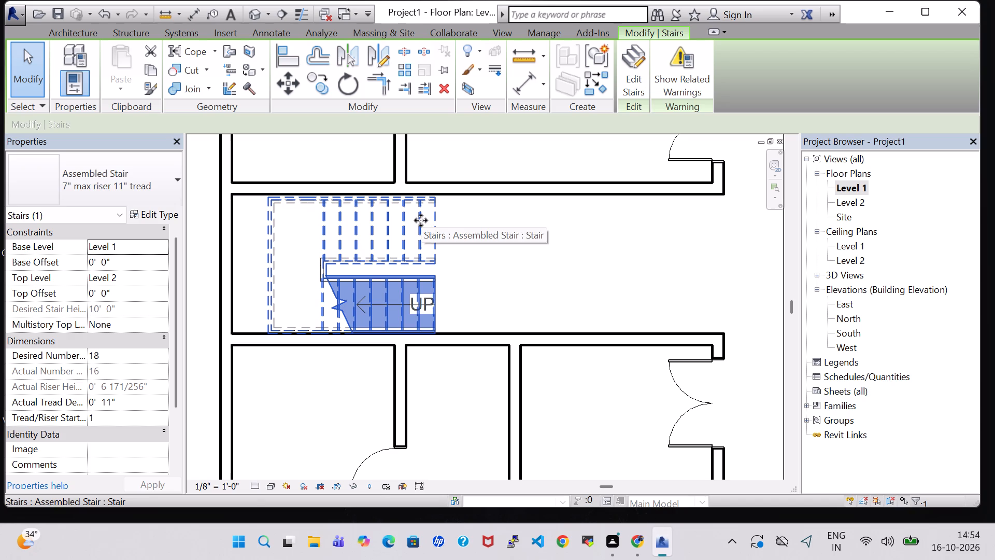
# Nudge the stair slightly north and west in the Level 1 plan until its landing meets the corridor's west wall.
pyautogui.press('Up')
pyautogui.press('Left')
pyautogui.press('Left')
pyautogui.press('Left')
pyautogui.press('Left')
pyautogui.press('Left')
pyautogui.press('Left')
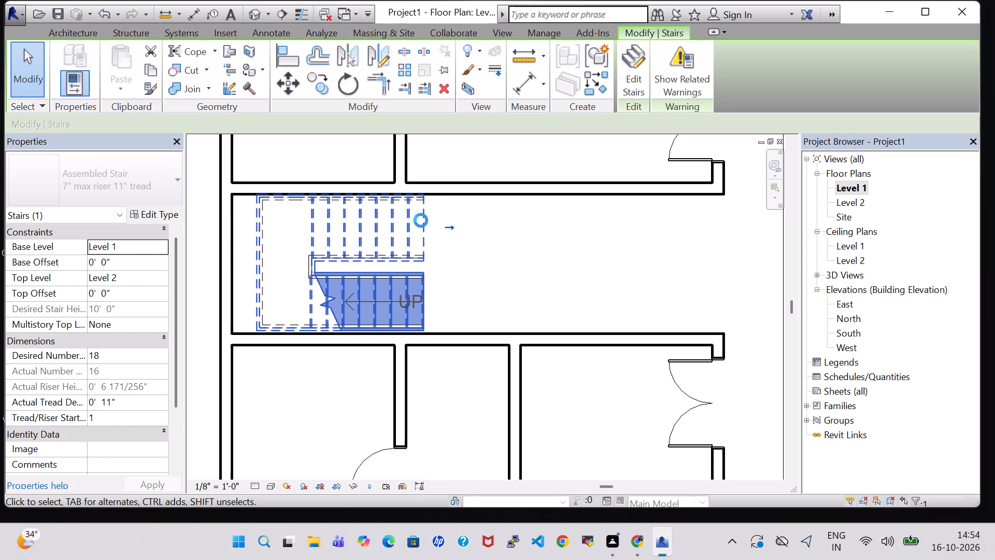
pyautogui.press('Left')
pyautogui.press('Left')
pyautogui.press('Left')
pyautogui.press('Left')
pyautogui.press('Left')
pyautogui.press('Left')
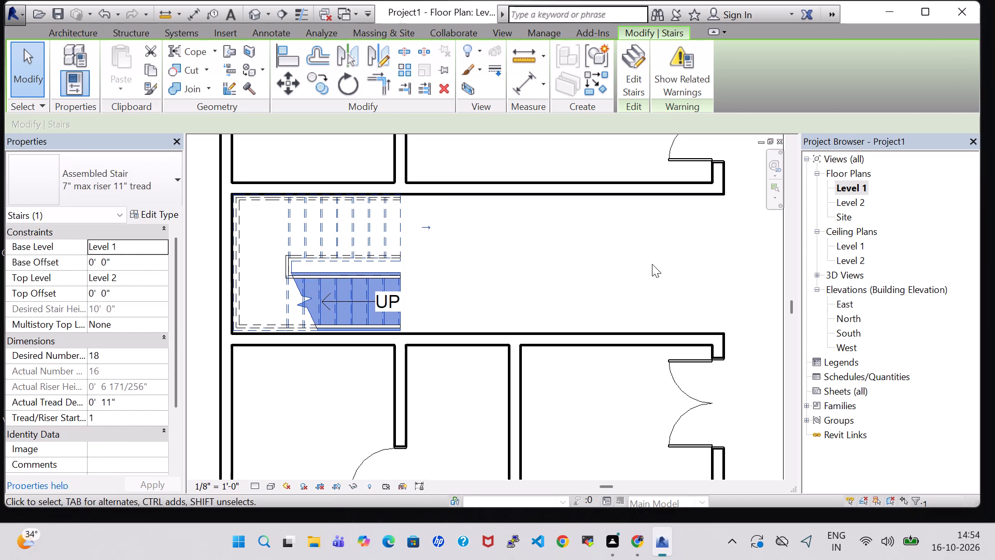
pyautogui.click(652, 264)
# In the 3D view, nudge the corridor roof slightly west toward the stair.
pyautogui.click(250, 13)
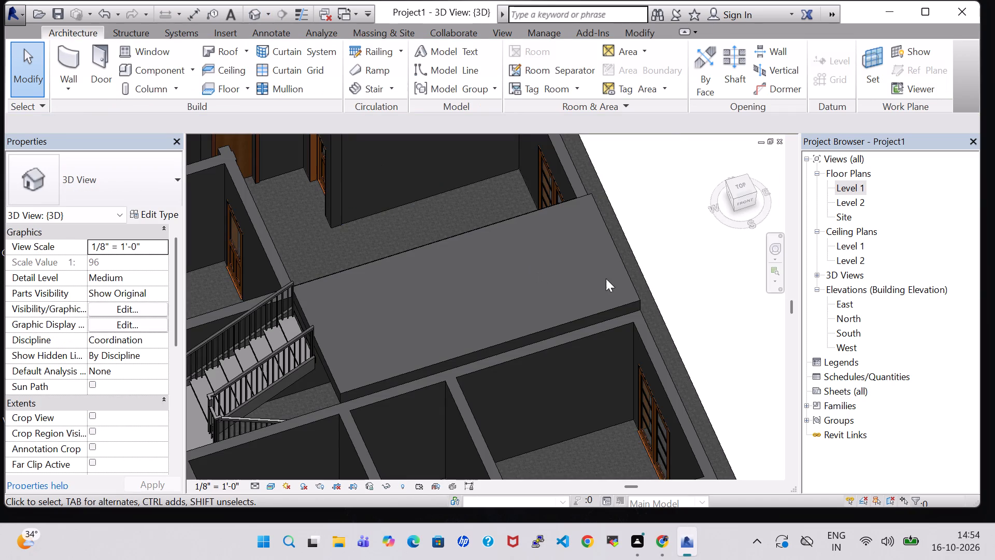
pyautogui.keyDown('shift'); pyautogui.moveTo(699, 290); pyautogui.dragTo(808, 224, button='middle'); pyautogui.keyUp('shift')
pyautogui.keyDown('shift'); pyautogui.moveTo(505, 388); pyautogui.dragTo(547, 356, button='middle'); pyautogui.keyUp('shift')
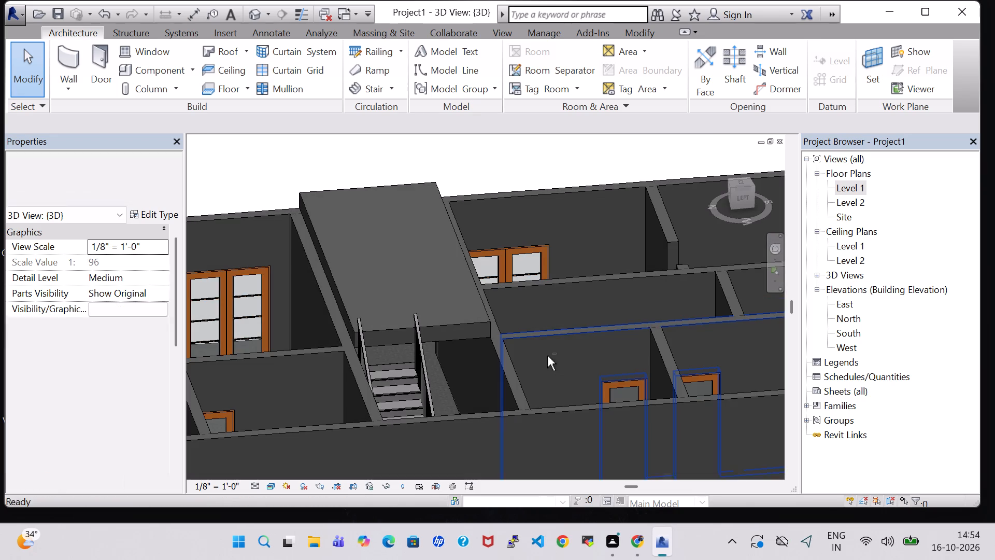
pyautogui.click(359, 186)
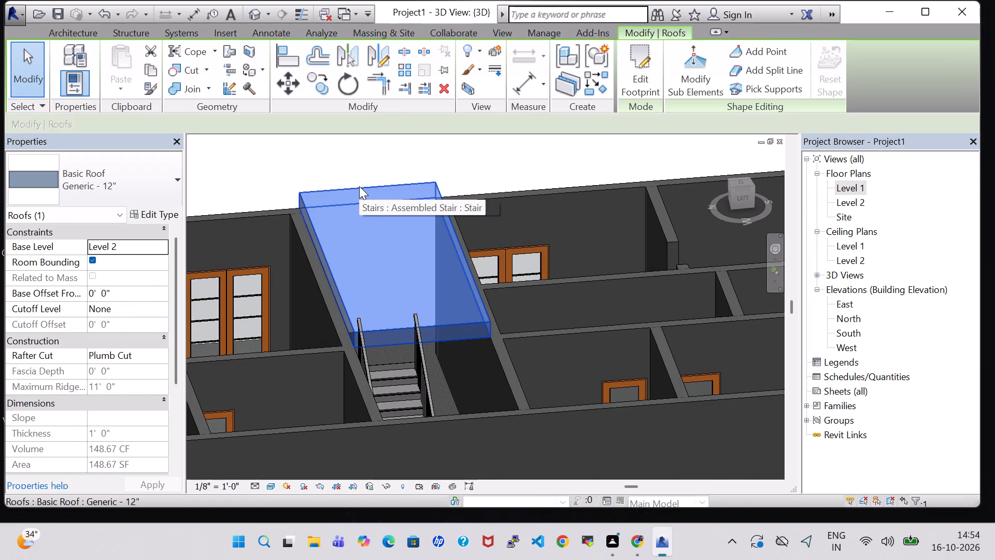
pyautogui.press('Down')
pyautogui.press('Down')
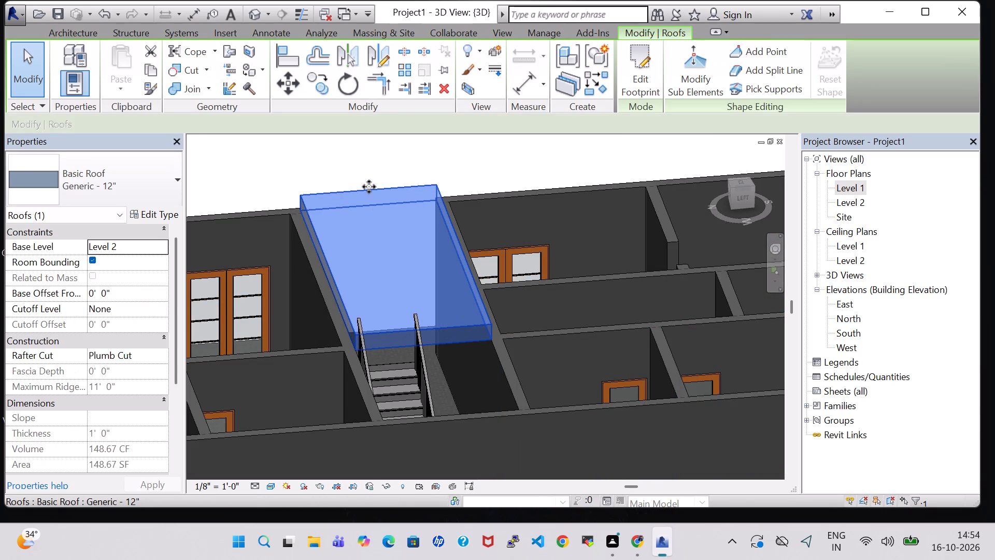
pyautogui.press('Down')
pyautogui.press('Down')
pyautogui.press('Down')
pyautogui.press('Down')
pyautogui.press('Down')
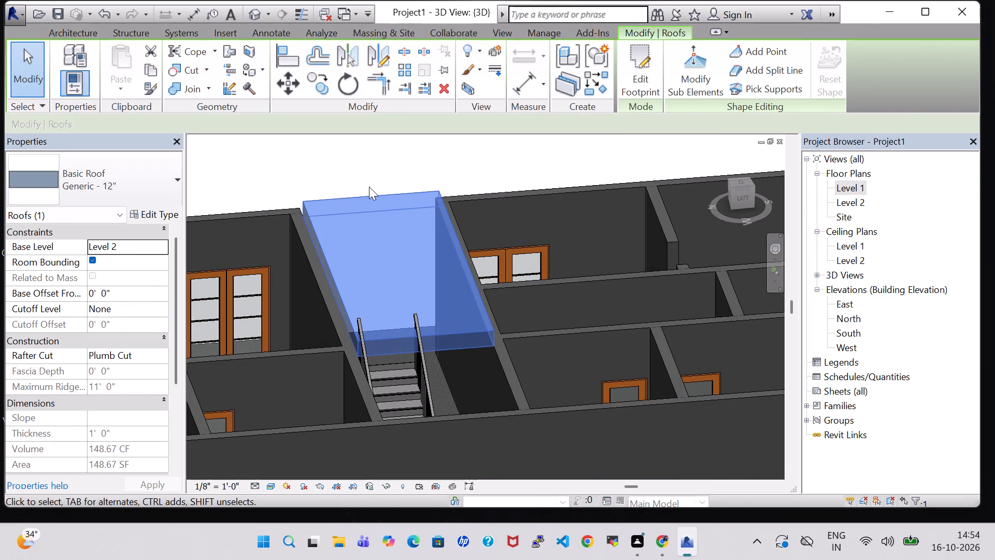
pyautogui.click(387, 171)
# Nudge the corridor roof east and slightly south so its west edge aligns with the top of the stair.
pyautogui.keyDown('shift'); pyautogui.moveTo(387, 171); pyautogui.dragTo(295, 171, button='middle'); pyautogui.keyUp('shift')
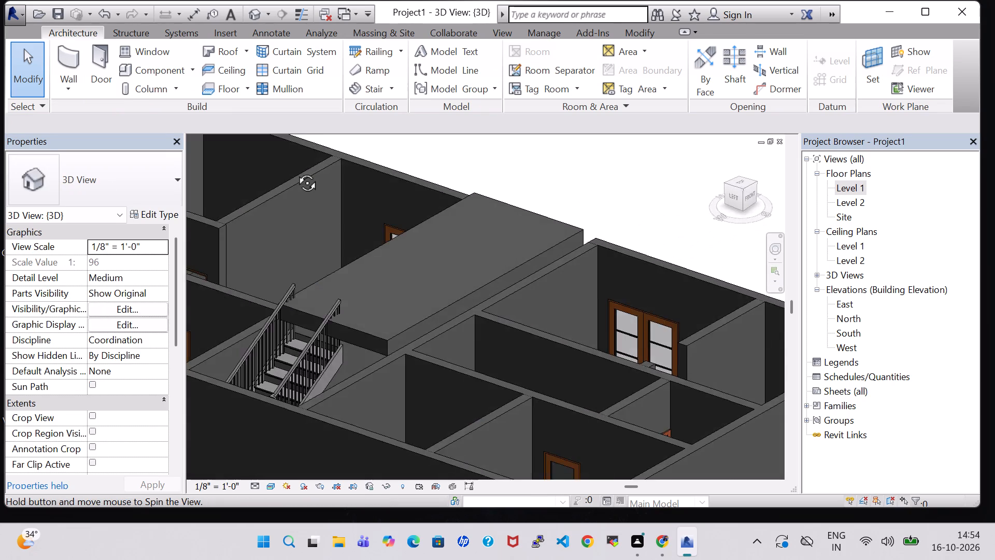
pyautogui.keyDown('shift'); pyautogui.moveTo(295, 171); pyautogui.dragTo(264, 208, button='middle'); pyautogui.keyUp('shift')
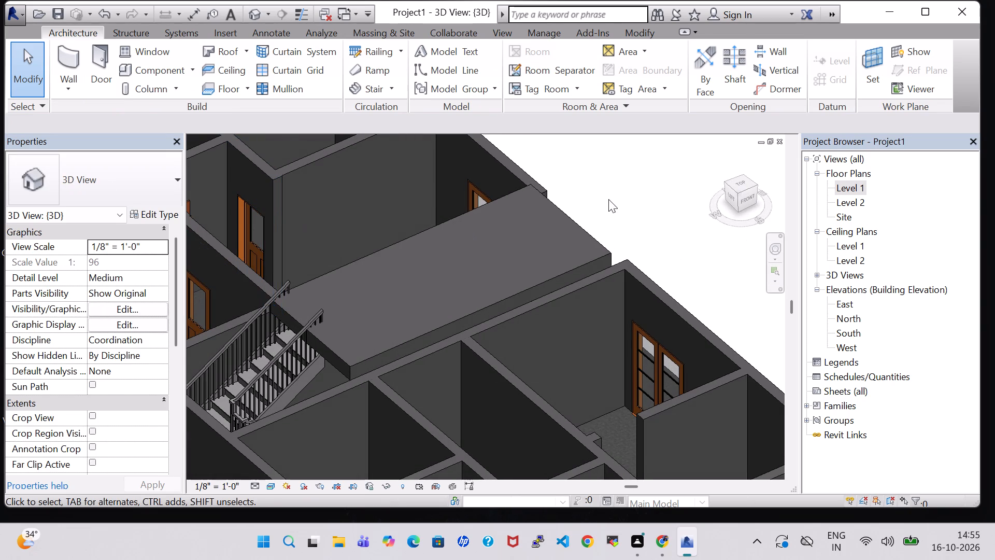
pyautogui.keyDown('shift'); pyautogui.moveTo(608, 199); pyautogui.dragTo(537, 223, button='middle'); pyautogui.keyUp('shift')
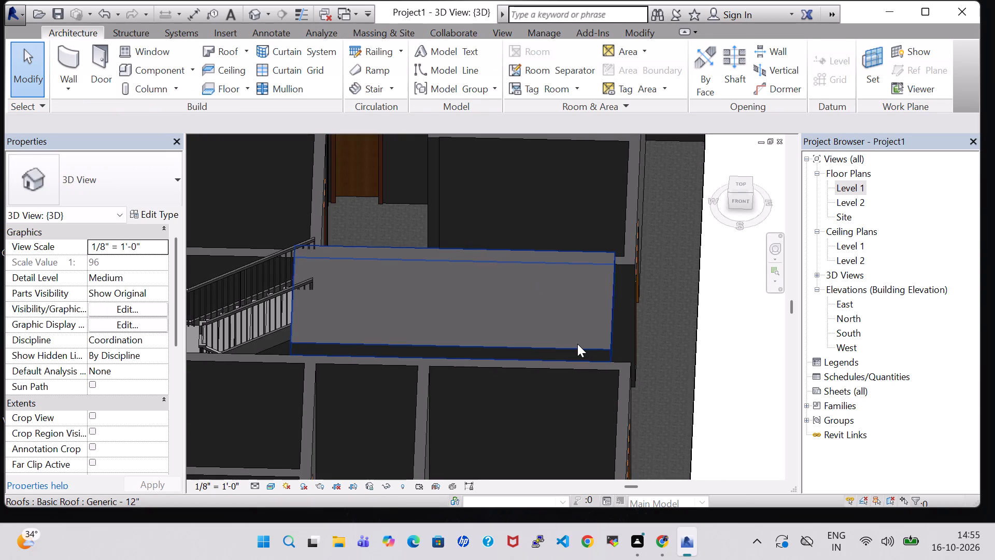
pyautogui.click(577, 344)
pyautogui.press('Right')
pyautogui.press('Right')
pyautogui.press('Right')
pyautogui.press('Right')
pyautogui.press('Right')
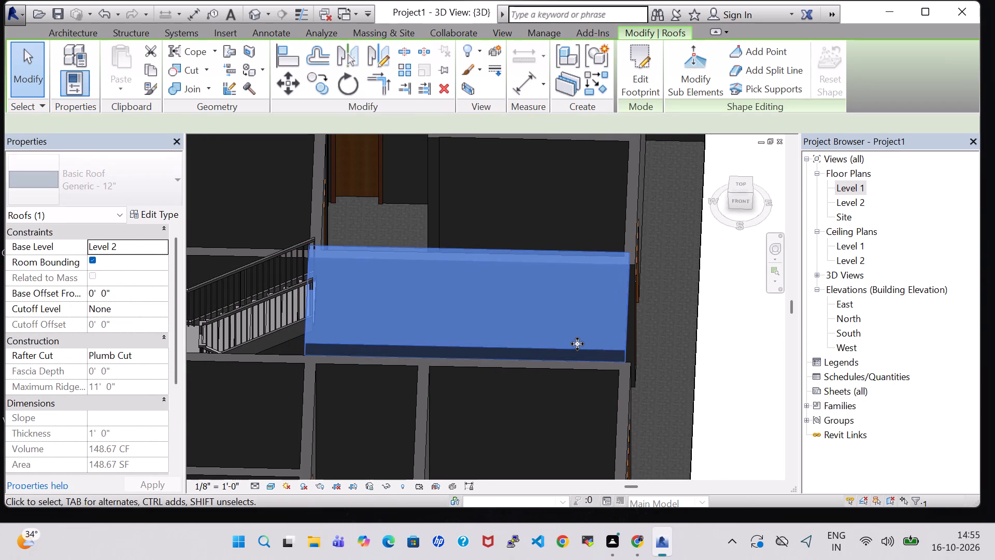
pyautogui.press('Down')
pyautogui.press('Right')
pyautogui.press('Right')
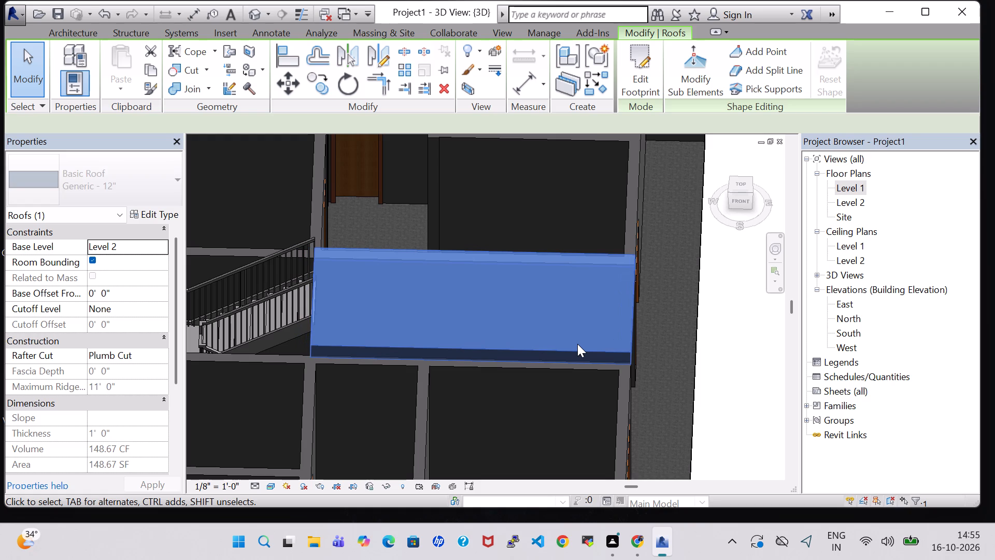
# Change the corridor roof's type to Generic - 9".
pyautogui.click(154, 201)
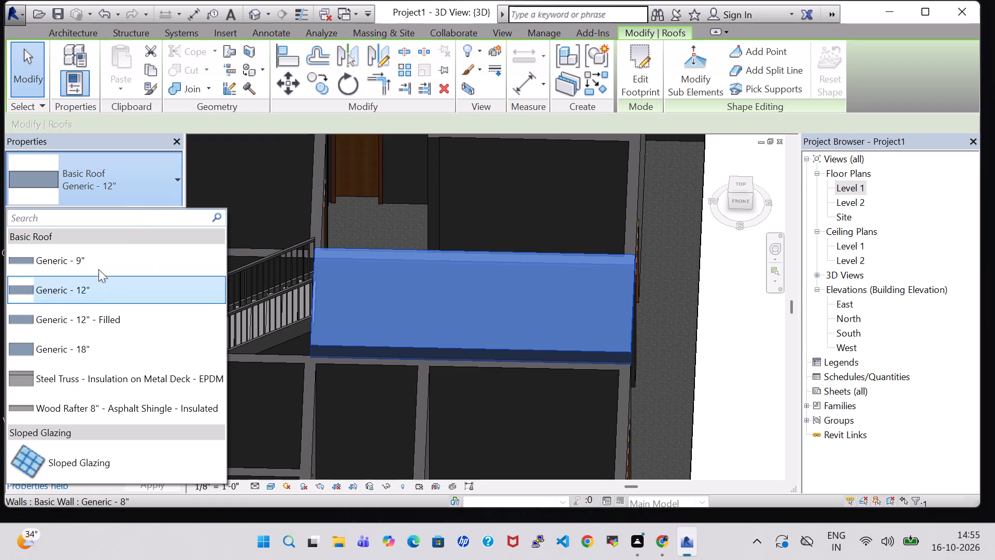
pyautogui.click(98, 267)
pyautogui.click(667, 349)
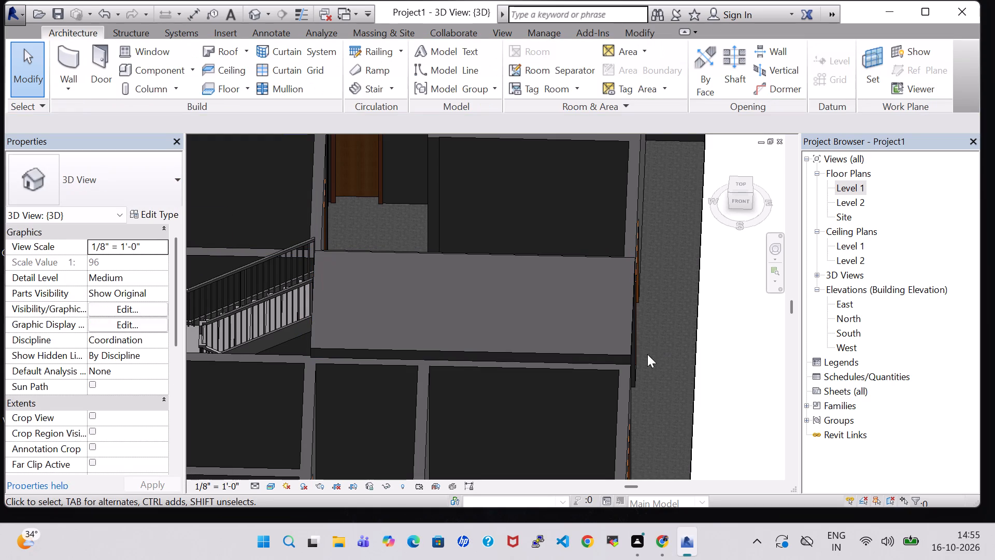
# Edit the stair in the Level 1 plan, extending its upper run east by one tread to 7' - 4", and finish.
pyautogui.keyDown('shift'); pyautogui.moveTo(646, 354); pyautogui.dragTo(702, 343, button='middle'); pyautogui.keyUp('shift')
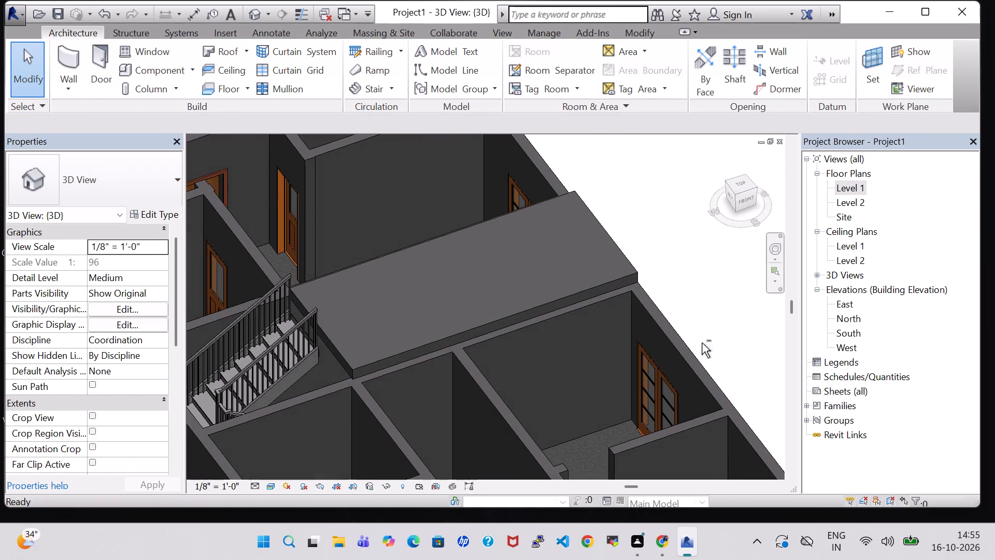
pyautogui.keyDown('shift'); pyautogui.moveTo(670, 299); pyautogui.dragTo(782, 256, button='middle'); pyautogui.keyUp('shift')
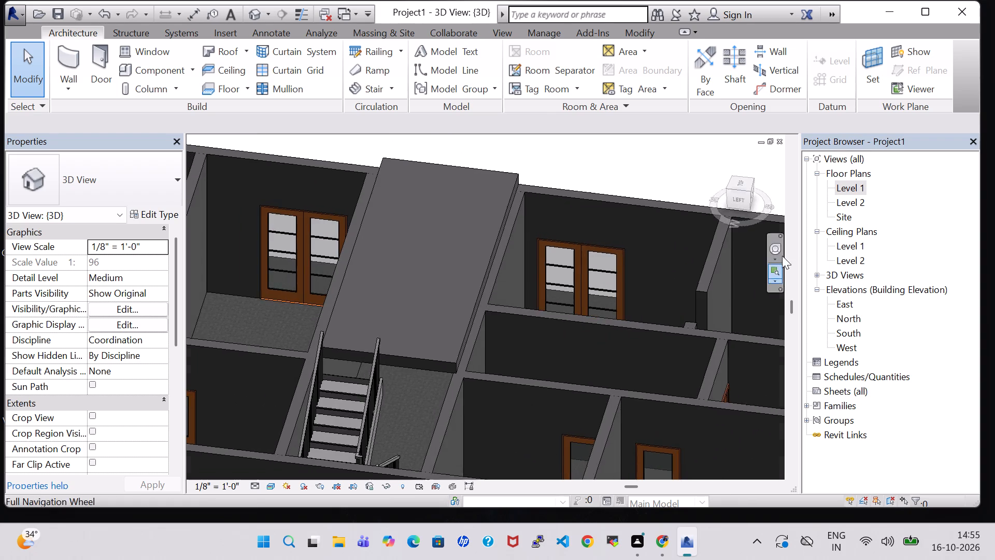
pyautogui.keyDown('shift'); pyautogui.moveTo(782, 256); pyautogui.dragTo(782, 254, button='middle'); pyautogui.keyUp('shift')
pyautogui.keyDown('shift'); pyautogui.moveTo(783, 251); pyautogui.dragTo(784, 245, button='middle'); pyautogui.keyUp('shift')
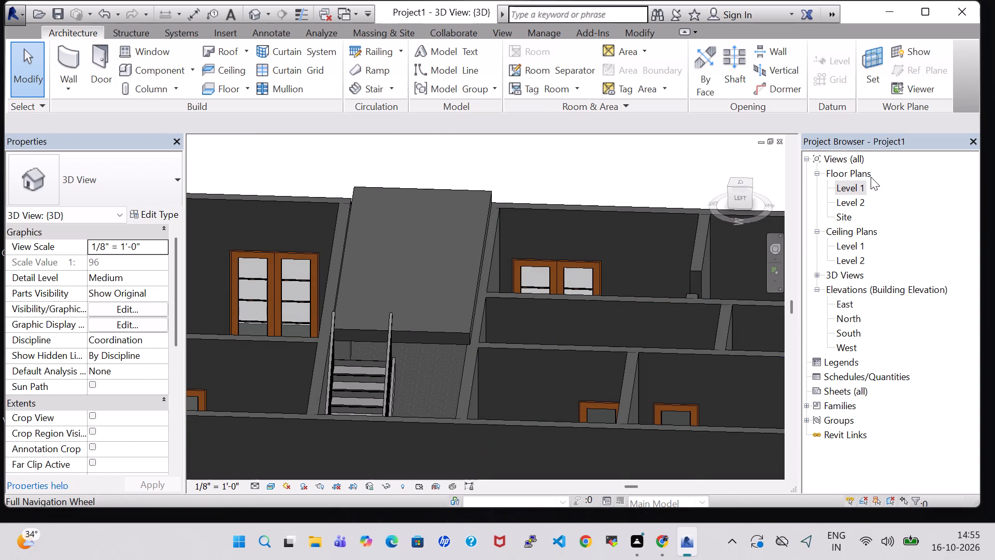
pyautogui.doubleClick(860, 185)
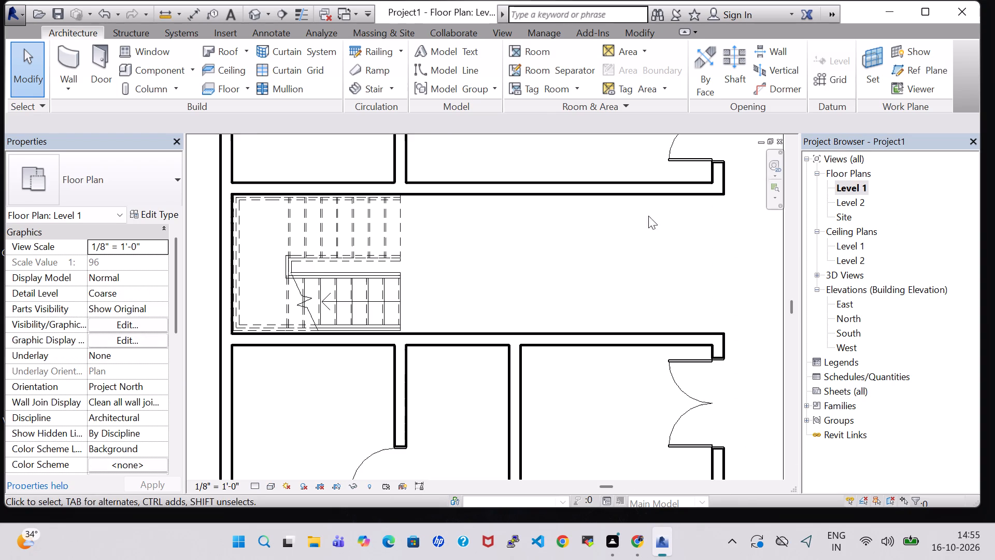
pyautogui.doubleClick(393, 233)
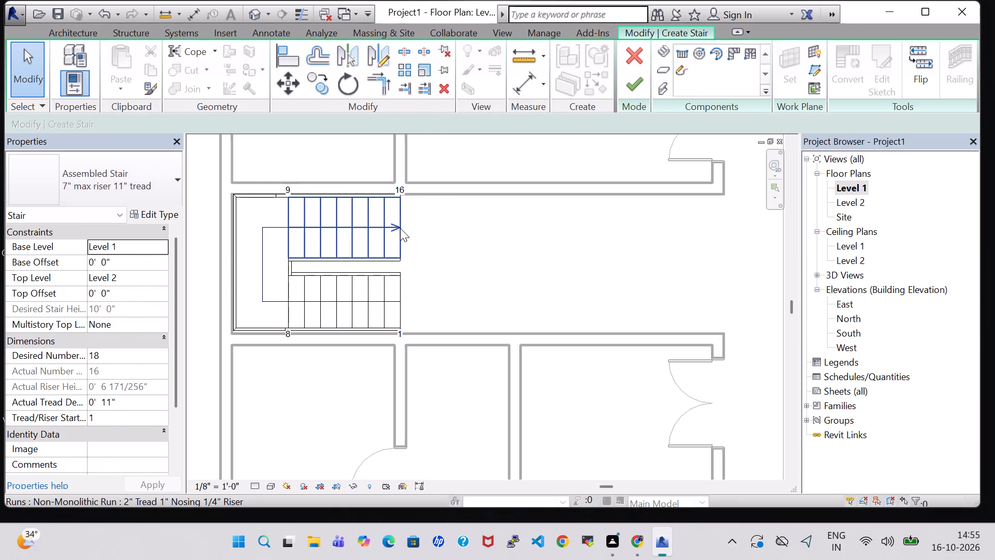
pyautogui.click(400, 228)
pyautogui.moveTo(400, 227); pyautogui.dragTo(411, 227)
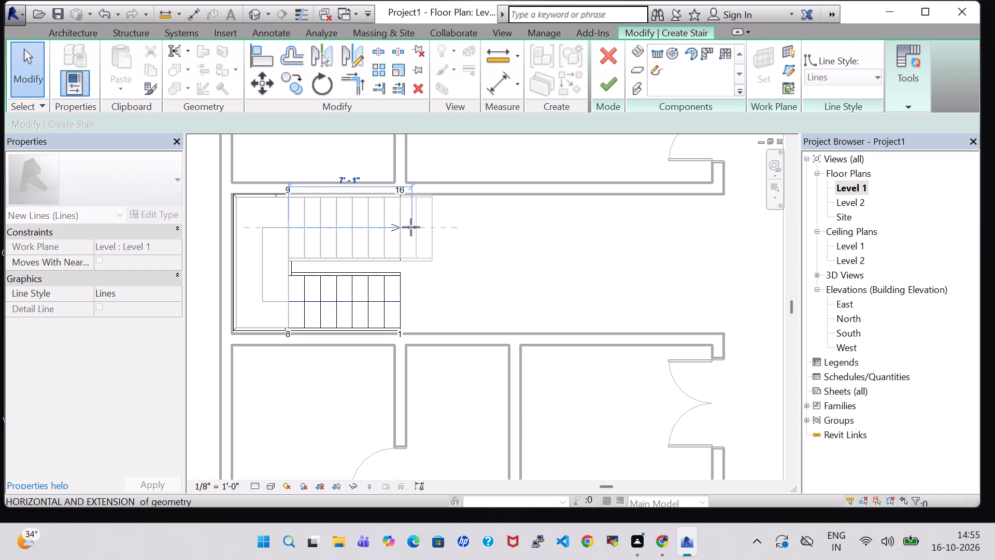
pyautogui.moveTo(411, 227); pyautogui.dragTo(415, 230)
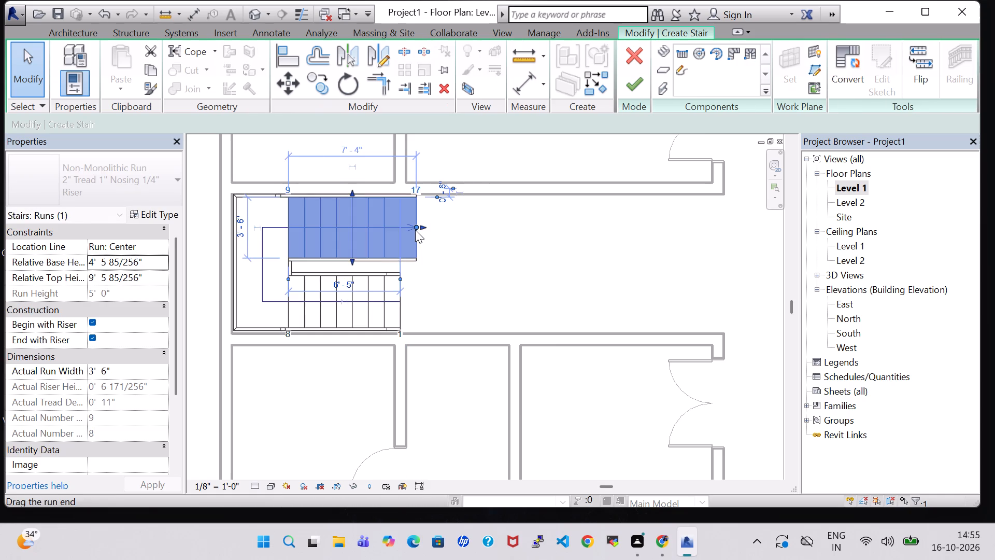
pyautogui.click(632, 91)
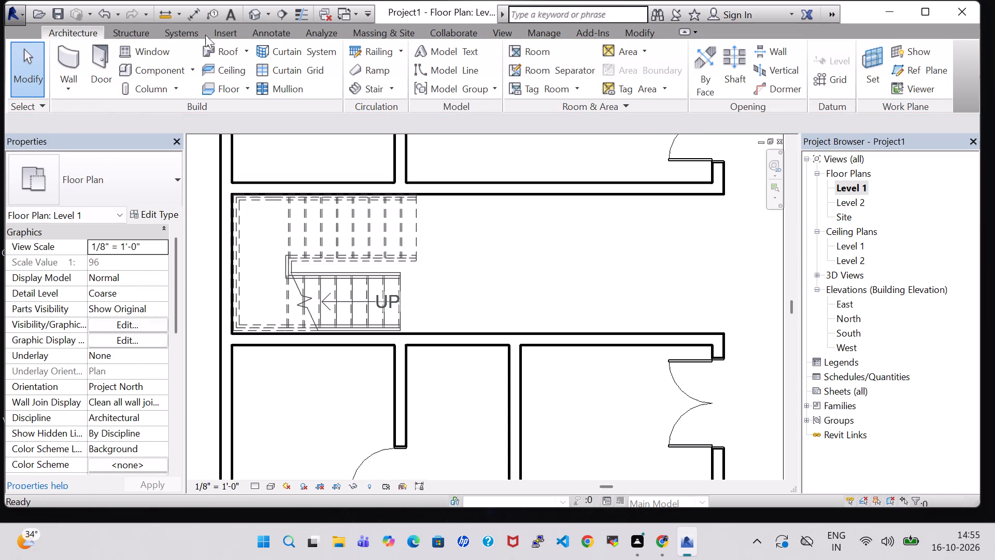
# Check the extended stair against the corridor roof in 3D, and delete that roof.
pyautogui.click(258, 20)
pyautogui.moveTo(559, 185); pyautogui.dragTo(466, 160, button='middle')
pyautogui.keyDown('shift'); pyautogui.moveTo(641, 179); pyautogui.dragTo(550, 225, button='middle'); pyautogui.keyUp('shift')
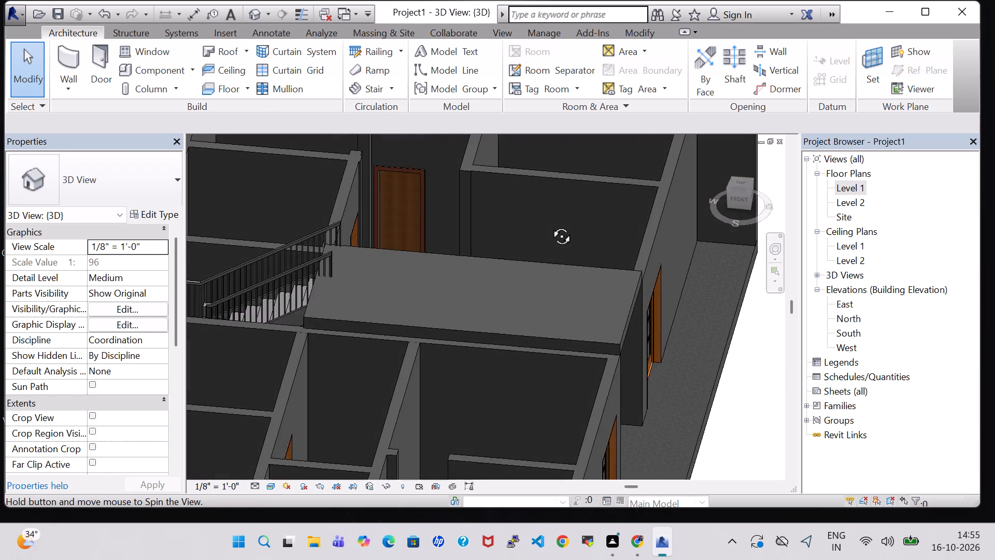
pyautogui.keyDown('shift'); pyautogui.moveTo(550, 225); pyautogui.dragTo(578, 320, button='middle'); pyautogui.keyUp('shift')
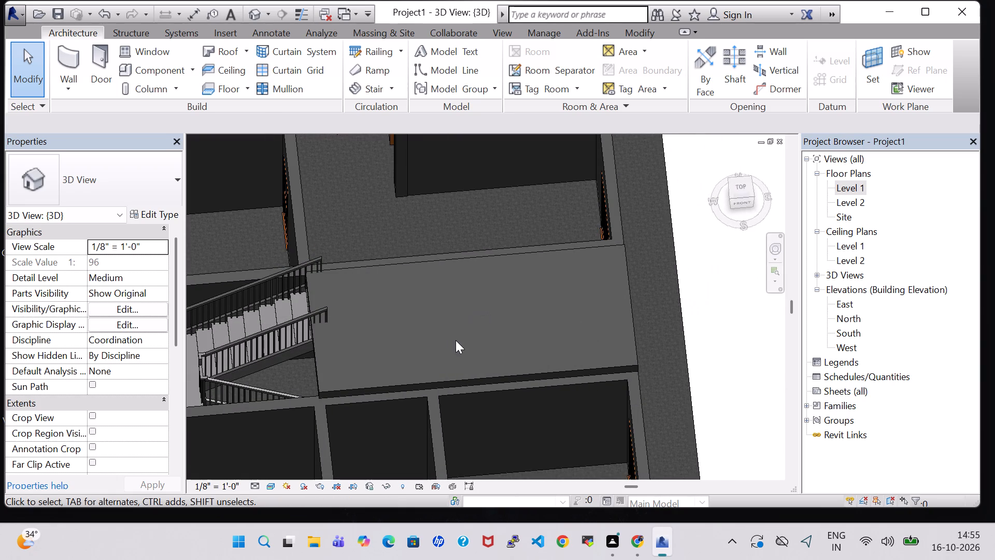
pyautogui.moveTo(642, 289); pyautogui.dragTo(718, 161, button='middle')
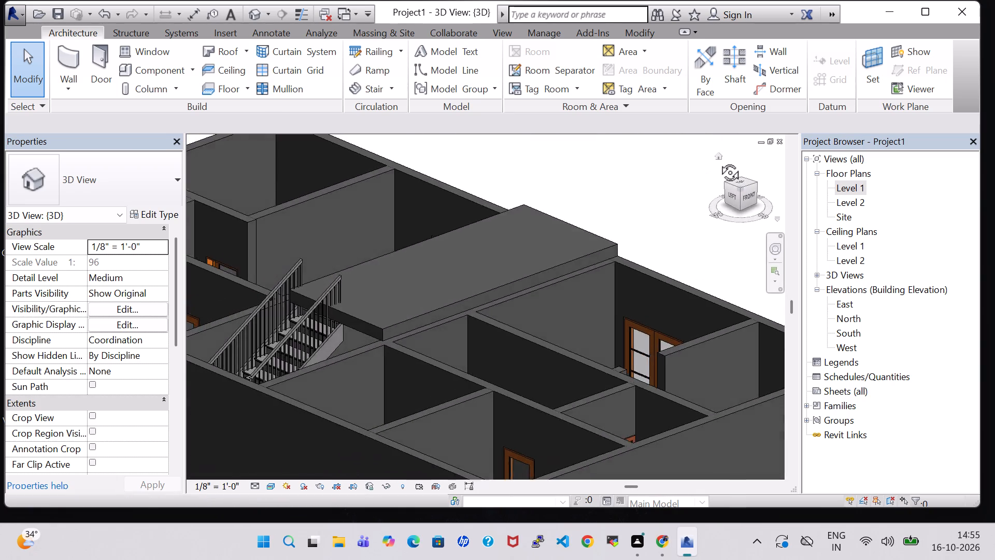
pyautogui.moveTo(718, 161); pyautogui.dragTo(789, 164, button='middle')
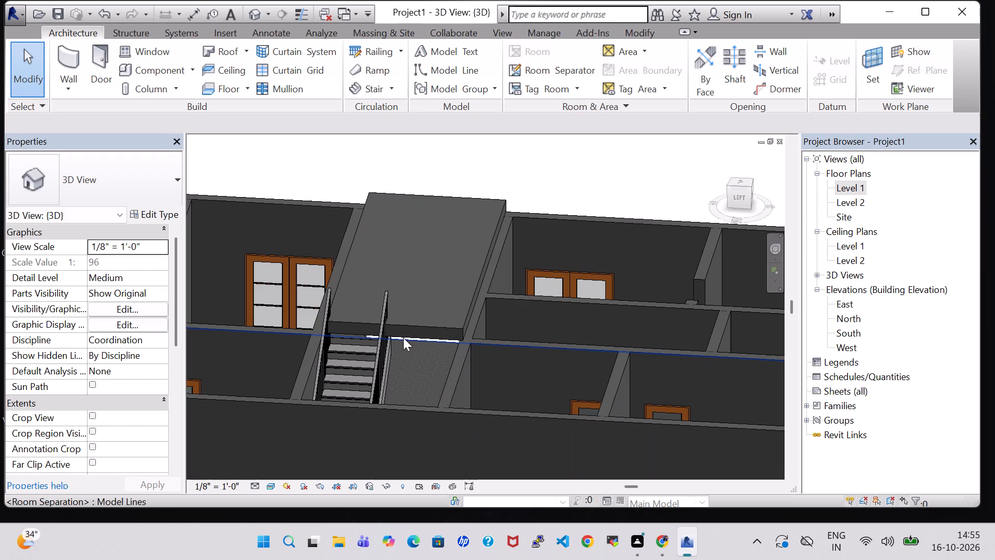
pyautogui.keyDown('shift'); pyautogui.moveTo(413, 371); pyautogui.dragTo(434, 383, button='middle'); pyautogui.keyUp('shift')
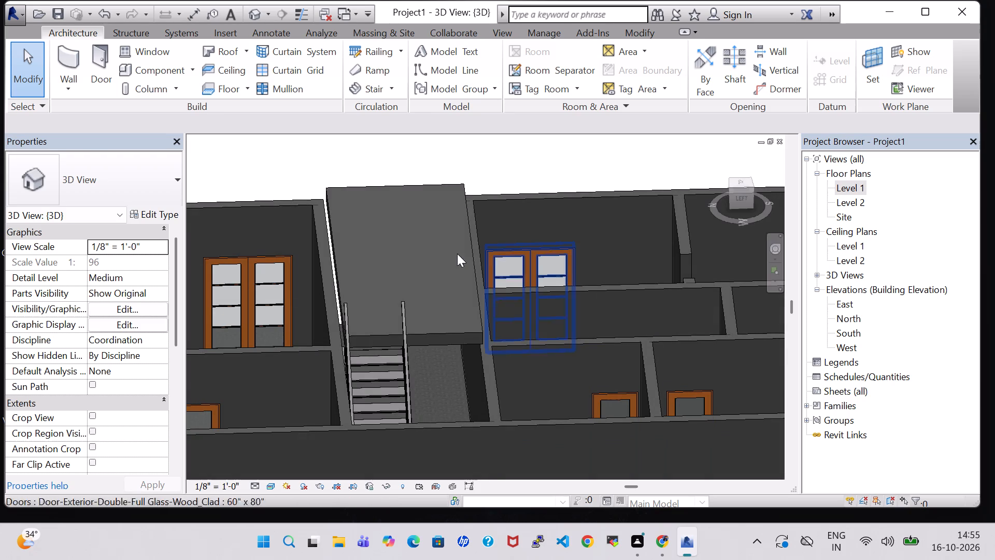
pyautogui.click(435, 187)
pyautogui.press('Delete')
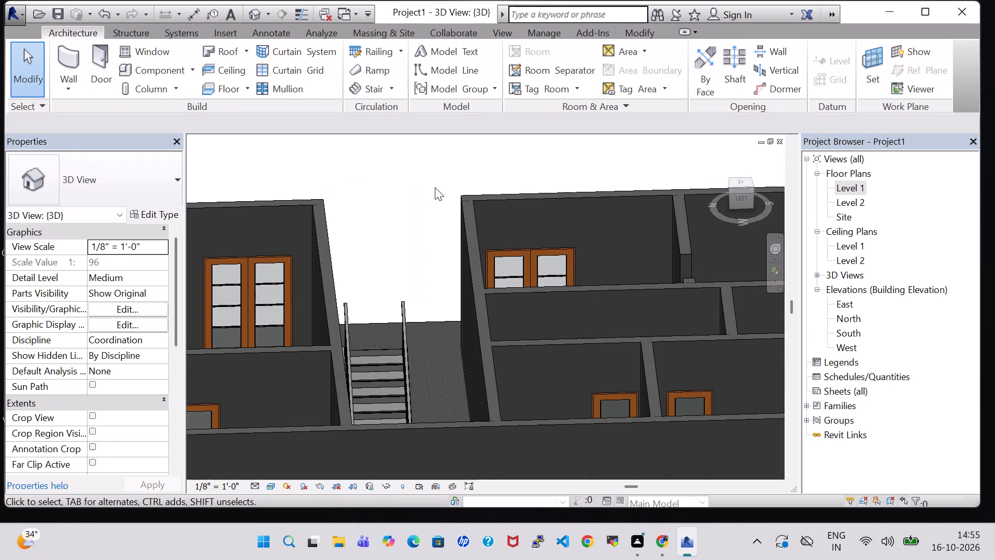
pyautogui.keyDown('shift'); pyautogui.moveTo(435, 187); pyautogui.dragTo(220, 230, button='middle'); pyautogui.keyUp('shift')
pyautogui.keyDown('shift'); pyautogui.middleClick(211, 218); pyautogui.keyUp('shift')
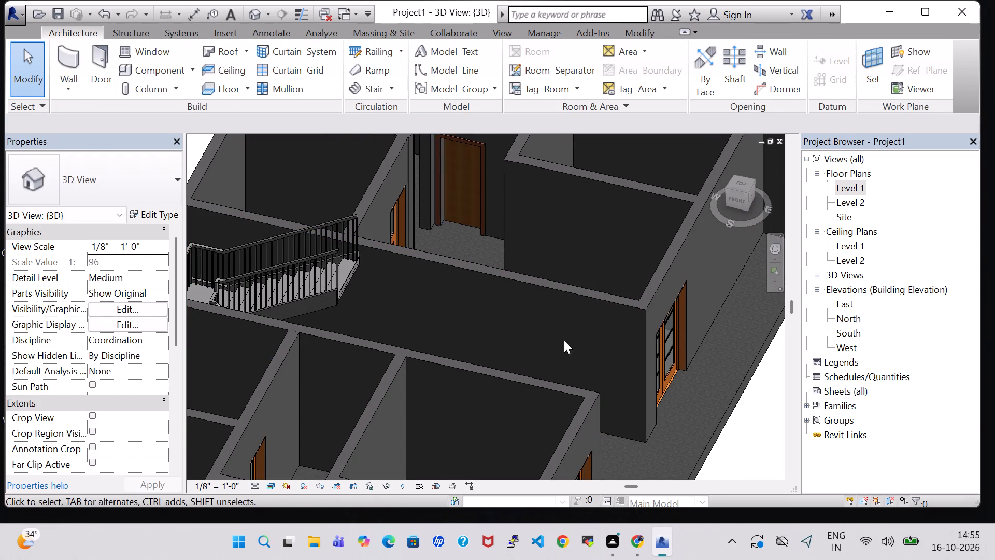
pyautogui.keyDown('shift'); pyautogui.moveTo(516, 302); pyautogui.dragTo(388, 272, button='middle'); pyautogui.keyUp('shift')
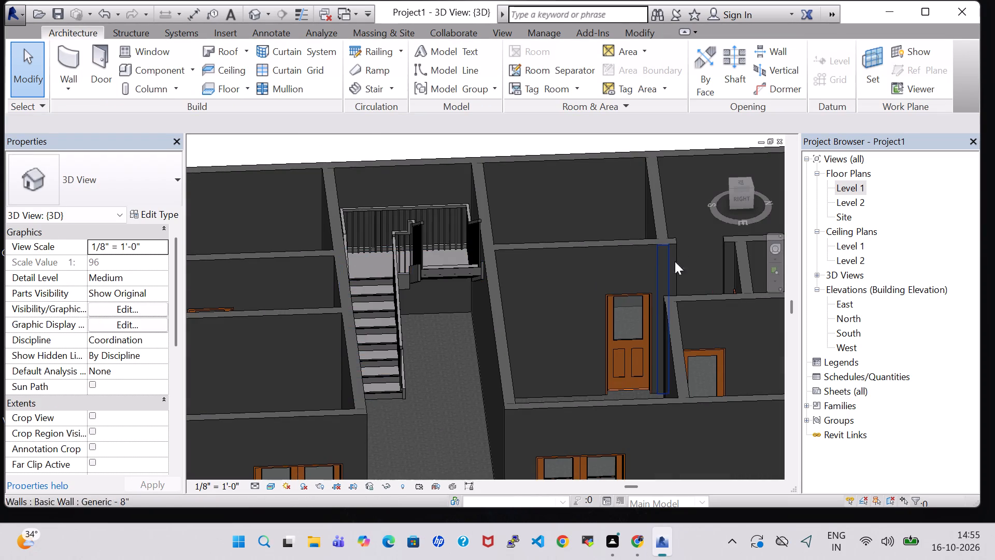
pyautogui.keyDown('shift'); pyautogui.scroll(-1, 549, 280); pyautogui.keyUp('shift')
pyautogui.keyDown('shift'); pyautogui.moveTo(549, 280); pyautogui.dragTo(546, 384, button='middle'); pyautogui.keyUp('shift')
# Draw a flat Generic - 12" footprint roof on Level 2 across the corridor, from the upper run's end about 10' - 8" east.
pyautogui.doubleClick(848, 193)
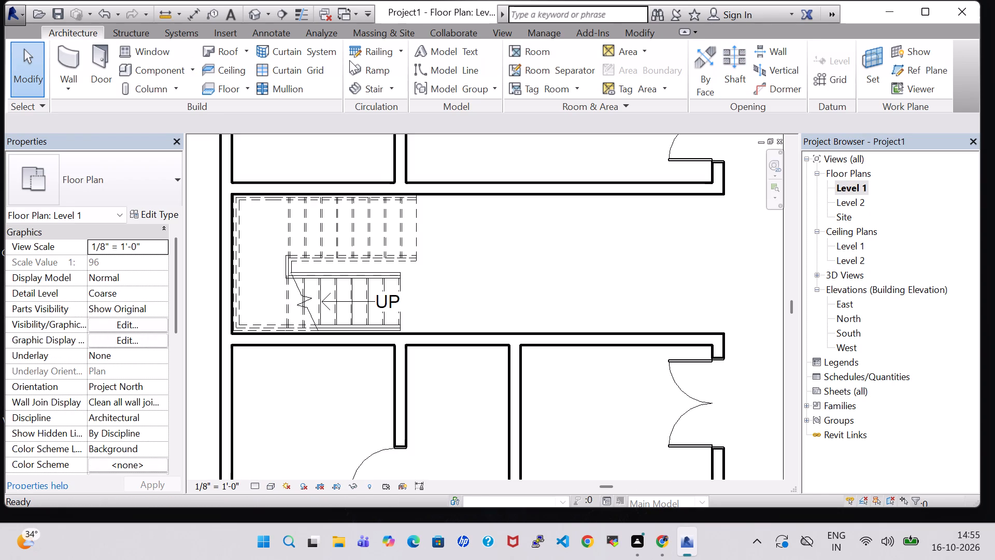
pyautogui.click(225, 48)
pyautogui.click(468, 299)
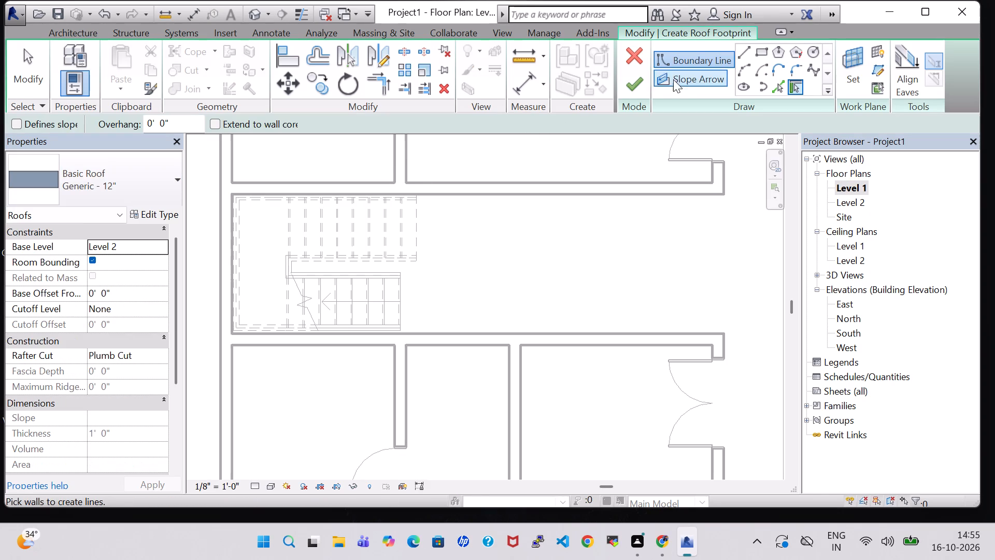
pyautogui.click(752, 50)
pyautogui.scroll(3, 531, 211)
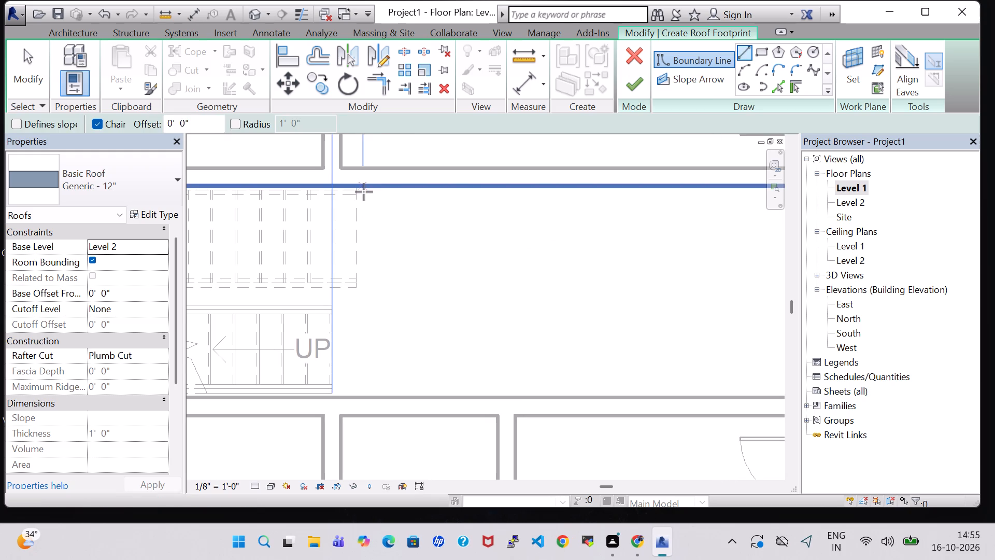
pyautogui.click(357, 190)
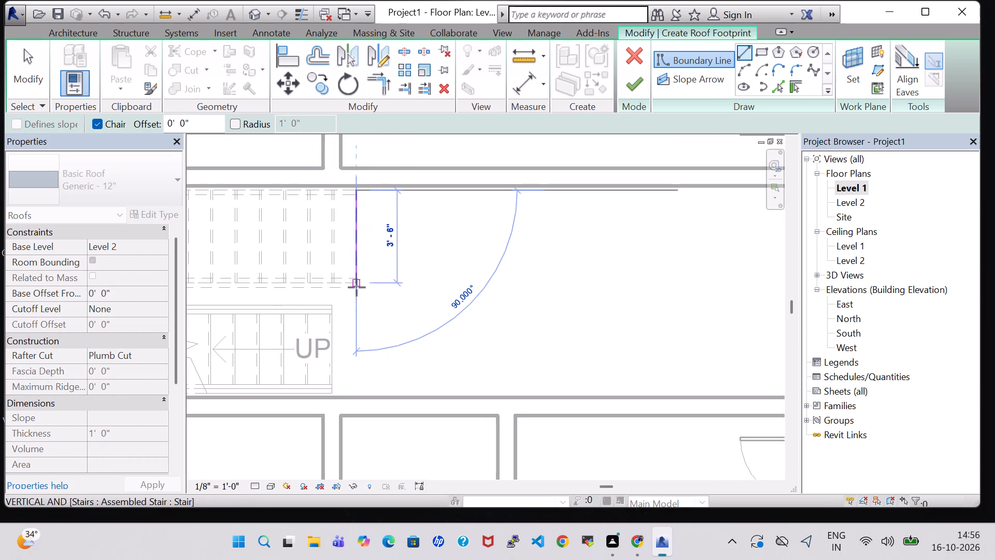
pyautogui.click(360, 395)
pyautogui.click(639, 395)
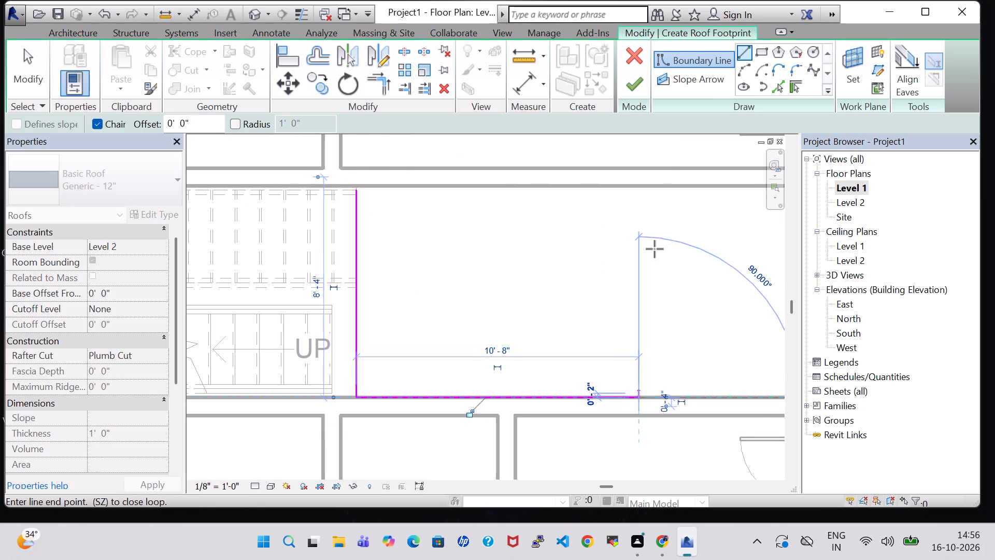
pyautogui.click(629, 191)
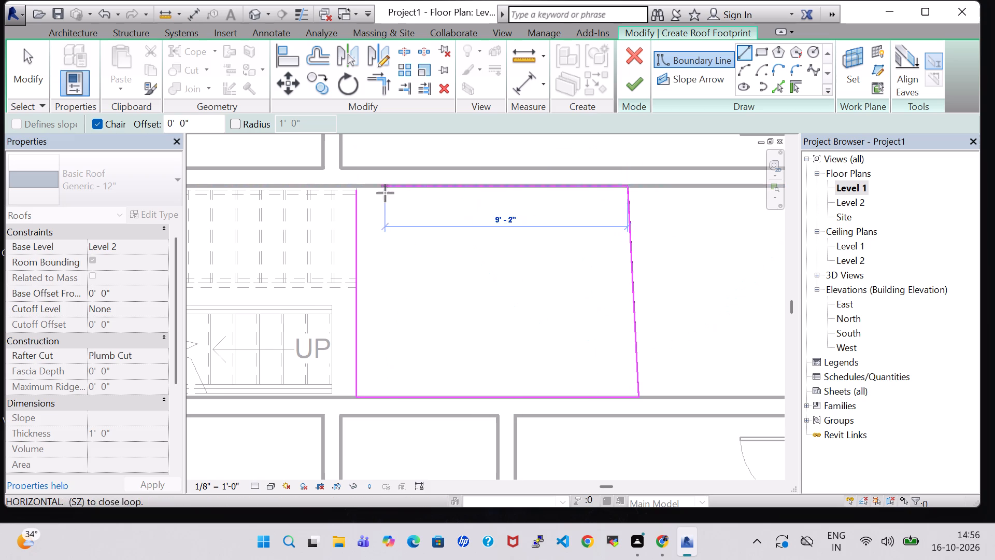
pyautogui.click(357, 189)
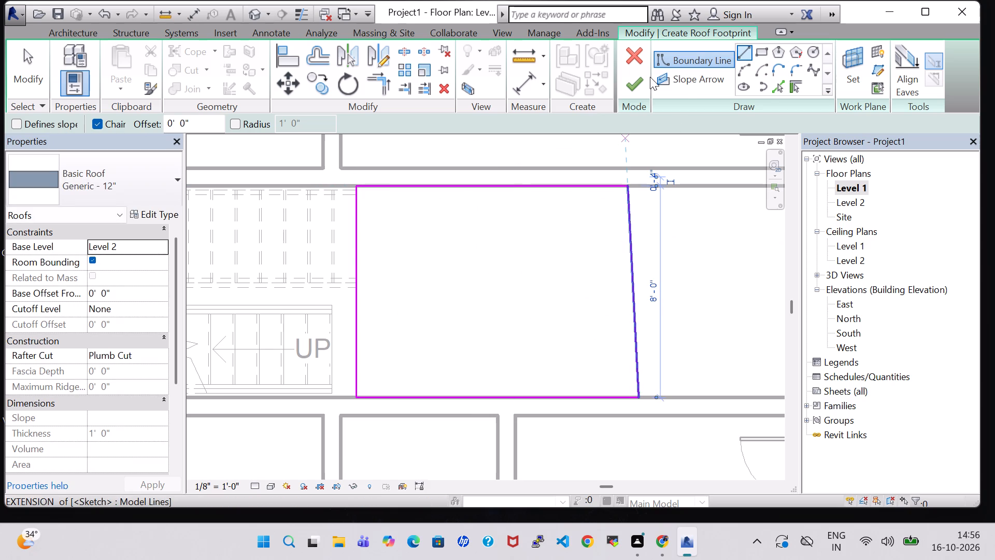
pyautogui.click(642, 80)
# Examine in 3D, from above and at eye level, how the new corridor roof meets the top of the stair.
pyautogui.click(256, 7)
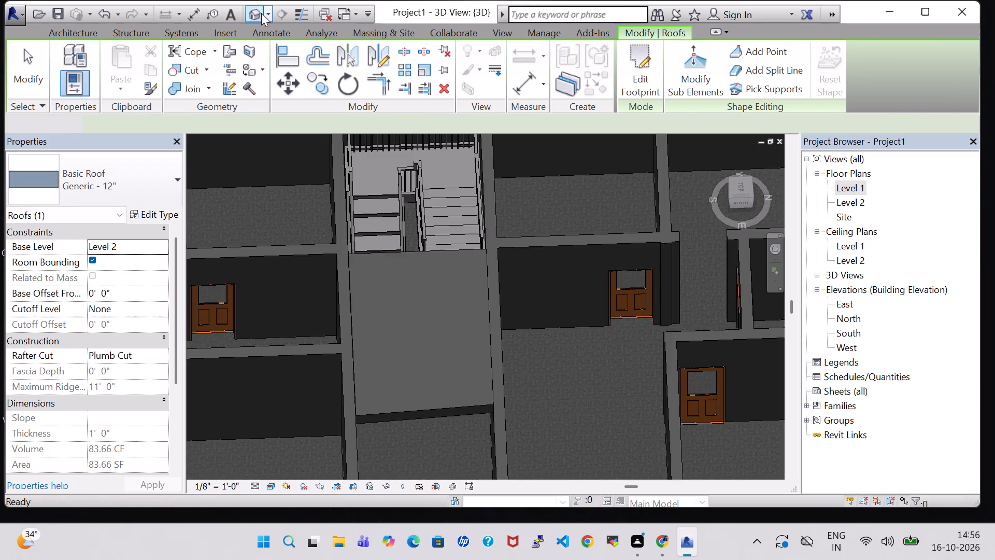
pyautogui.keyDown('shift'); pyautogui.moveTo(455, 346); pyautogui.dragTo(658, 307, button='middle'); pyautogui.keyUp('shift')
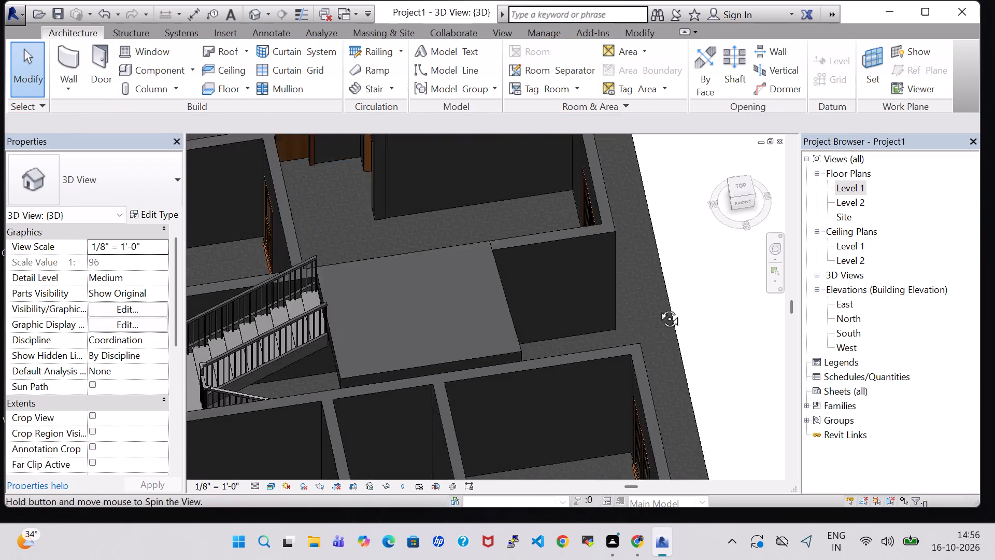
pyautogui.keyDown('shift'); pyautogui.moveTo(658, 307); pyautogui.dragTo(680, 270, button='middle'); pyautogui.keyUp('shift')
pyautogui.keyDown('shift'); pyautogui.moveTo(553, 263); pyautogui.dragTo(664, 209, button='middle'); pyautogui.keyUp('shift')
pyautogui.keyDown('shift'); pyautogui.moveTo(612, 219); pyautogui.dragTo(499, 255, button='middle'); pyautogui.keyUp('shift')
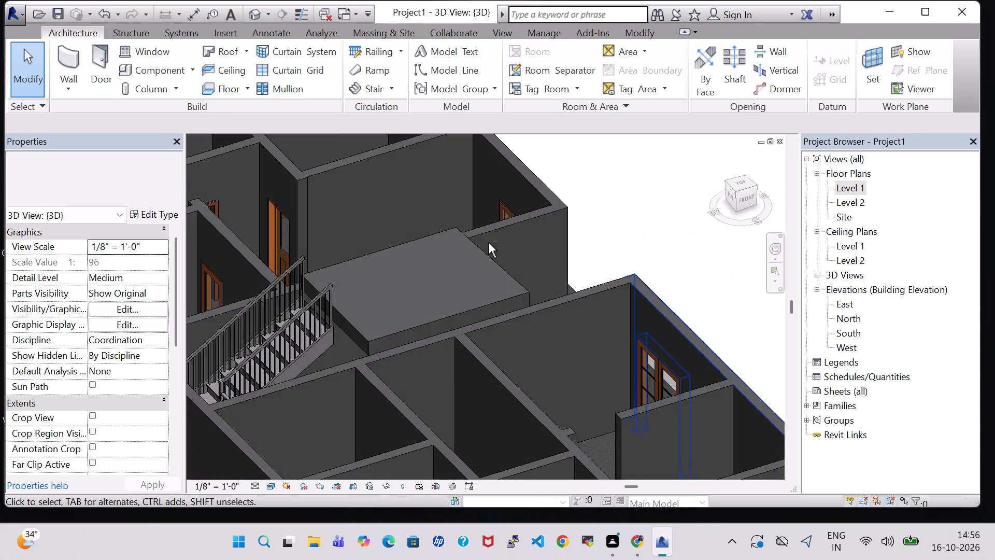
pyautogui.keyDown('shift'); pyautogui.middleClick(485, 240); pyautogui.keyUp('shift')
pyautogui.keyDown('shift'); pyautogui.middleClick(485, 240); pyautogui.keyUp('shift')
pyautogui.scroll(4, 446, 256)
pyautogui.scroll(1, 683, 259)
pyautogui.keyDown('shift'); pyautogui.moveTo(683, 259); pyautogui.dragTo(638, 241, button='middle'); pyautogui.keyUp('shift')
pyautogui.keyDown('shift'); pyautogui.moveTo(661, 240); pyautogui.dragTo(619, 290, button='middle'); pyautogui.keyUp('shift')
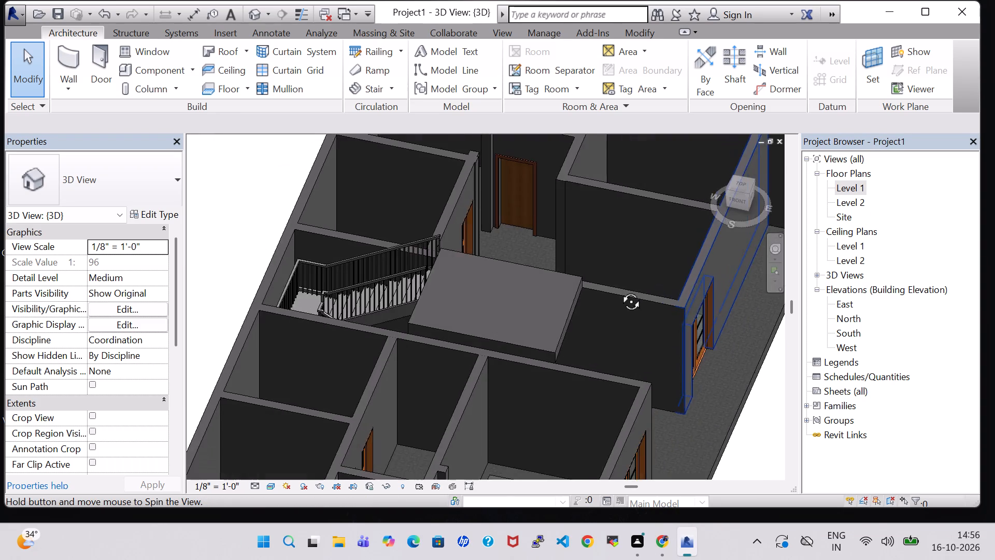
pyautogui.keyDown('shift'); pyautogui.moveTo(619, 290); pyautogui.dragTo(649, 218, button='middle'); pyautogui.keyUp('shift')
pyautogui.keyDown('shift'); pyautogui.moveTo(649, 218); pyautogui.dragTo(639, 405, button='middle'); pyautogui.keyUp('shift')
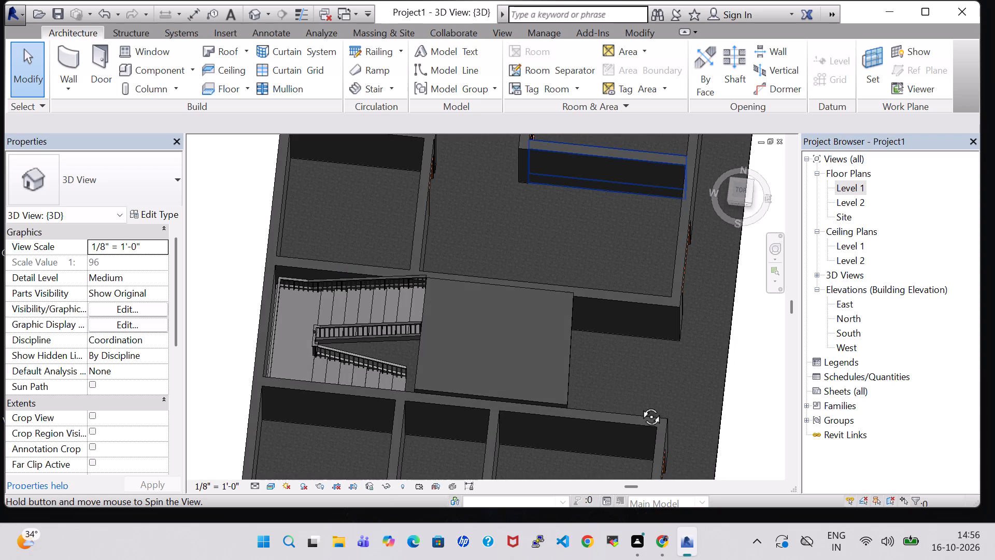
pyautogui.keyDown('shift'); pyautogui.moveTo(639, 405); pyautogui.dragTo(655, 371, button='middle'); pyautogui.keyUp('shift')
pyautogui.keyDown('shift'); pyautogui.moveTo(653, 337); pyautogui.dragTo(435, 314, button='middle'); pyautogui.keyUp('shift')
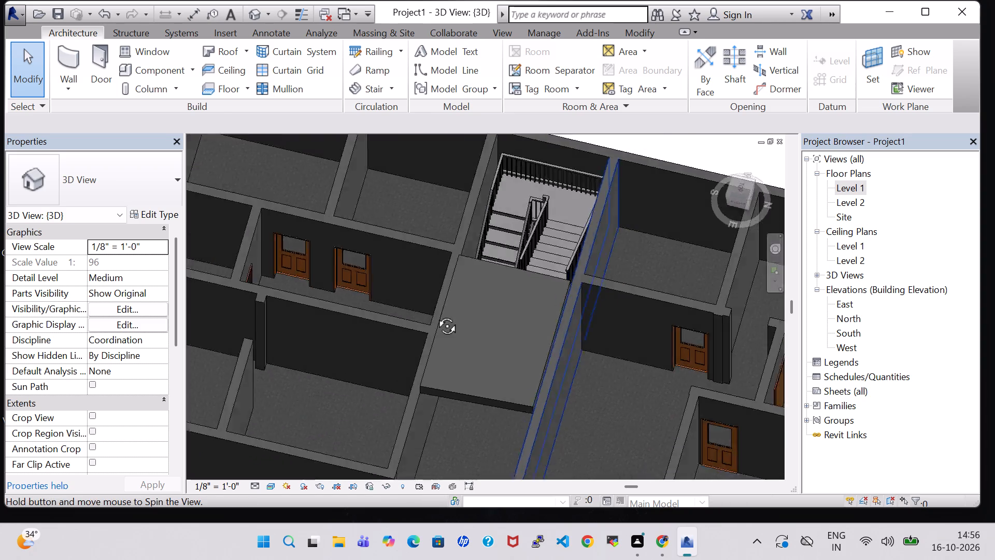
pyautogui.keyDown('shift'); pyautogui.moveTo(435, 314); pyautogui.dragTo(471, 246, button='middle'); pyautogui.keyUp('shift')
pyautogui.keyDown('shift'); pyautogui.middleClick(474, 243); pyautogui.keyUp('shift')
pyautogui.keyDown('shift'); pyautogui.moveTo(609, 335); pyautogui.dragTo(610, 266, button='middle'); pyautogui.keyUp('shift')
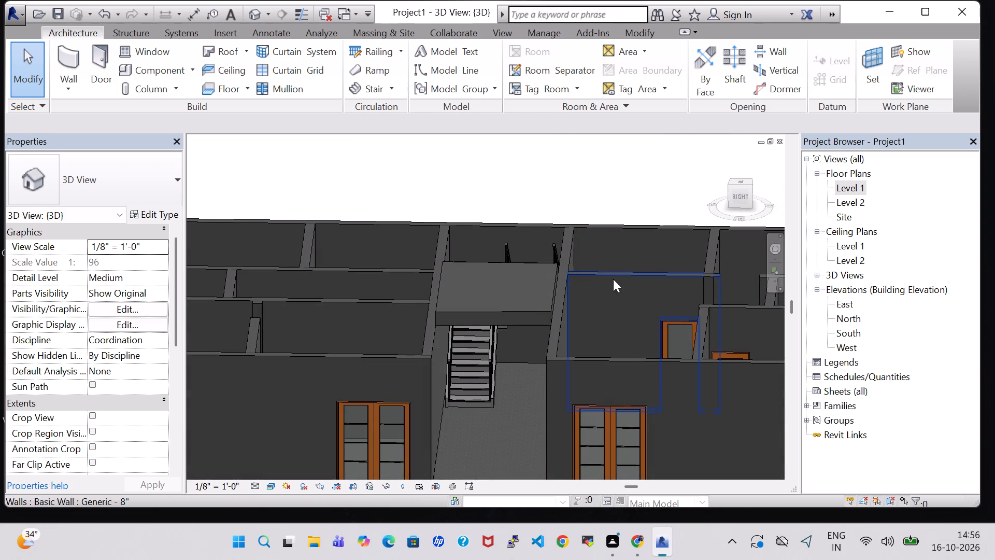
pyautogui.keyDown('shift'); pyautogui.moveTo(614, 309); pyautogui.dragTo(614, 257, button='middle'); pyautogui.keyUp('shift')
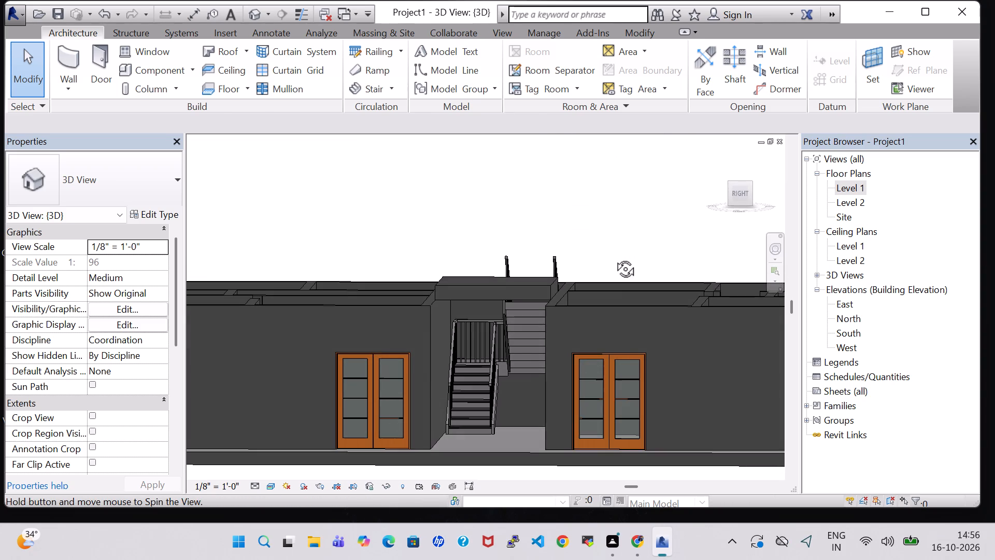
pyautogui.keyDown('shift'); pyautogui.moveTo(614, 257); pyautogui.dragTo(616, 234, button='middle'); pyautogui.keyUp('shift')
pyautogui.keyDown('shift'); pyautogui.moveTo(605, 218); pyautogui.dragTo(607, 237, button='middle'); pyautogui.keyUp('shift')
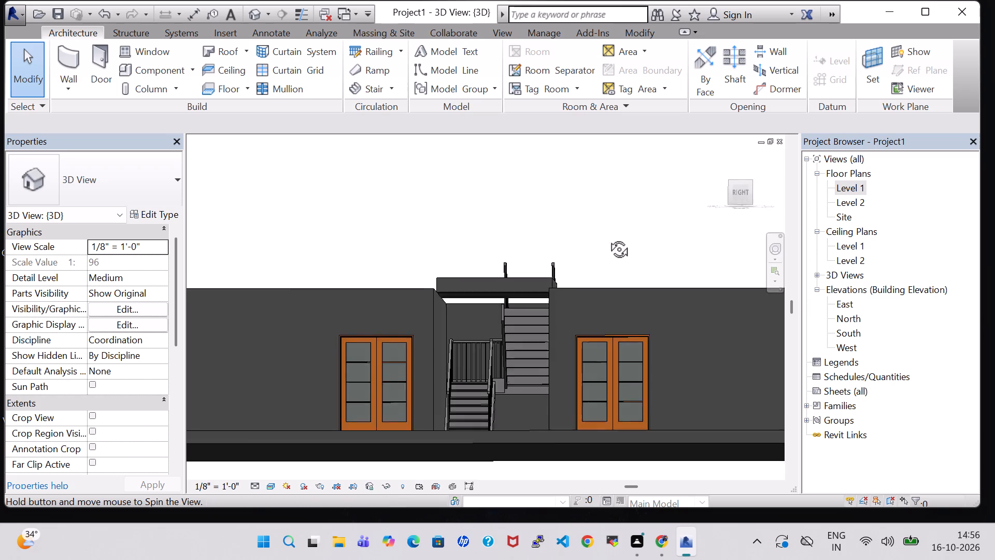
pyautogui.keyDown('shift'); pyautogui.moveTo(607, 237); pyautogui.dragTo(623, 333, button='middle'); pyautogui.keyUp('shift')
pyautogui.keyDown('shift'); pyautogui.scroll(-1, 628, 332); pyautogui.keyUp('shift')
# Edit the stair in the Level 1 plan, extending its upper run east by one tread to 8' - 3", and finish.
pyautogui.doubleClick(856, 188)
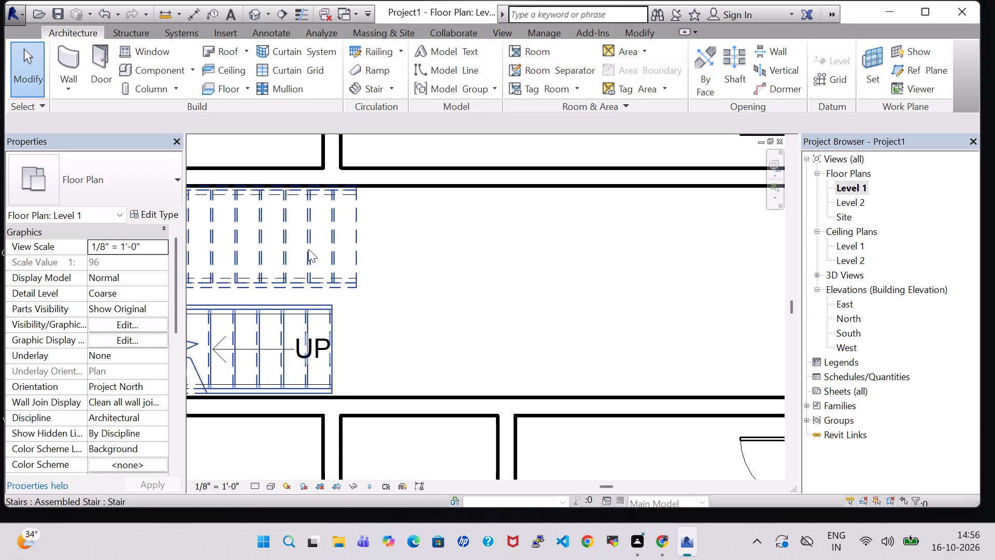
pyautogui.doubleClick(326, 234)
pyautogui.click(350, 235)
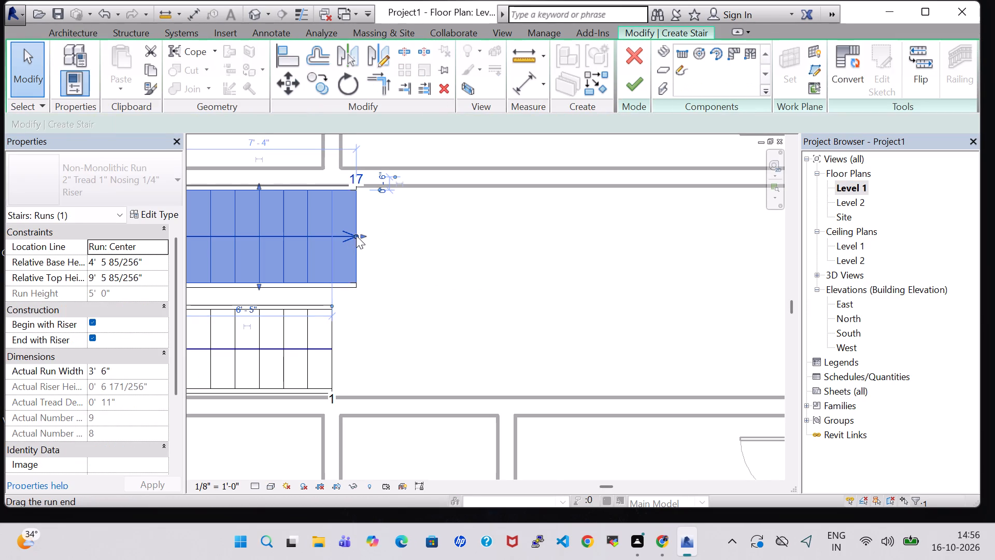
pyautogui.moveTo(356, 235); pyautogui.dragTo(387, 241)
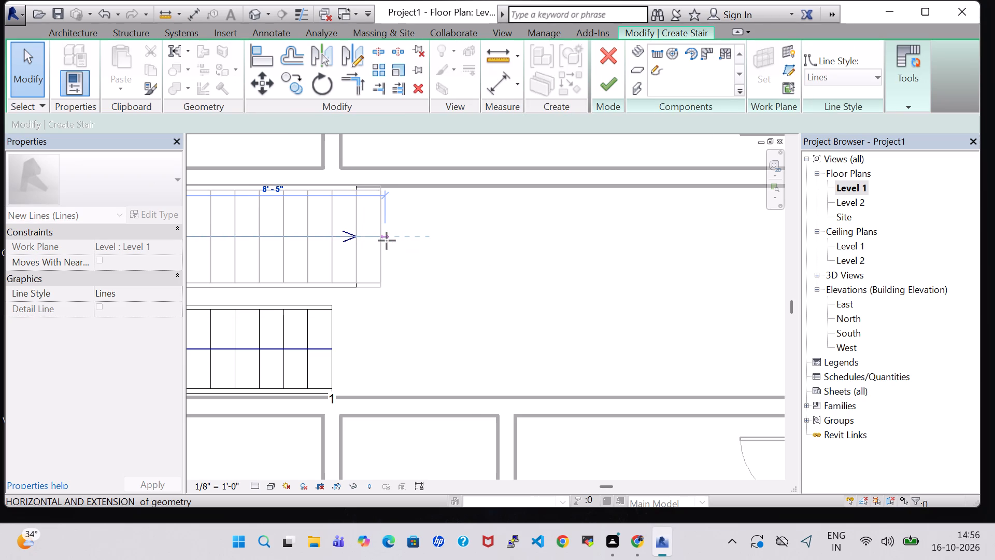
pyautogui.moveTo(387, 241); pyautogui.dragTo(385, 241)
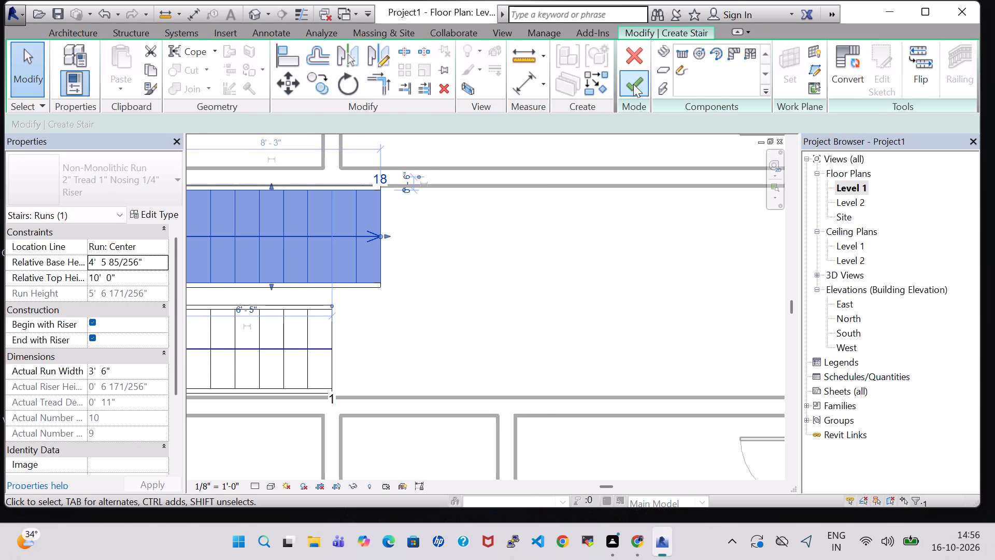
pyautogui.click(633, 84)
# Nudge the corridor roof east in the 3D view so its west edge meets the end of the extended upper run.
pyautogui.click(258, 11)
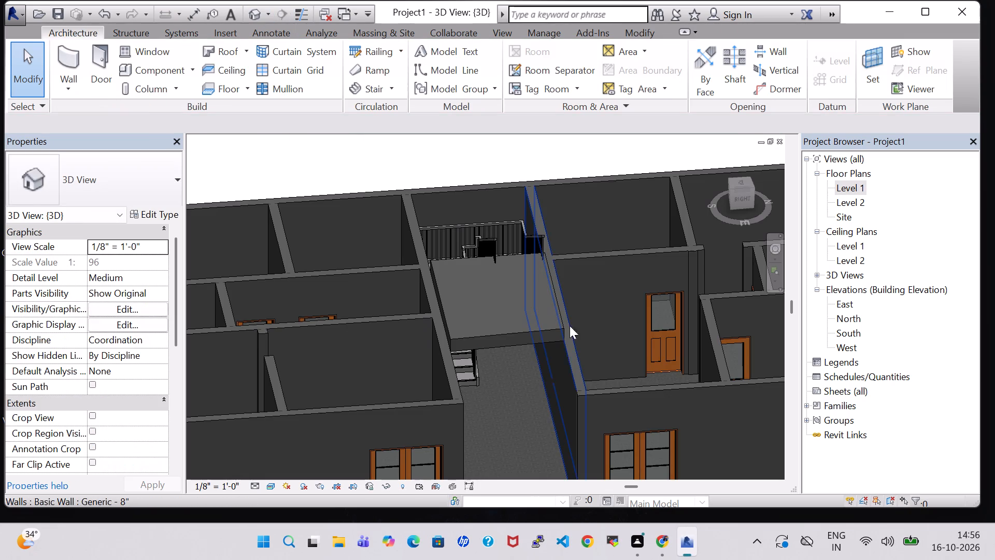
pyautogui.keyDown('shift'); pyautogui.moveTo(542, 383); pyautogui.dragTo(840, 371, button='middle'); pyautogui.keyUp('shift')
pyautogui.moveTo(544, 325); pyautogui.dragTo(453, 344, button='middle')
pyautogui.click(504, 311)
pyautogui.click(564, 313)
pyautogui.press('Right')
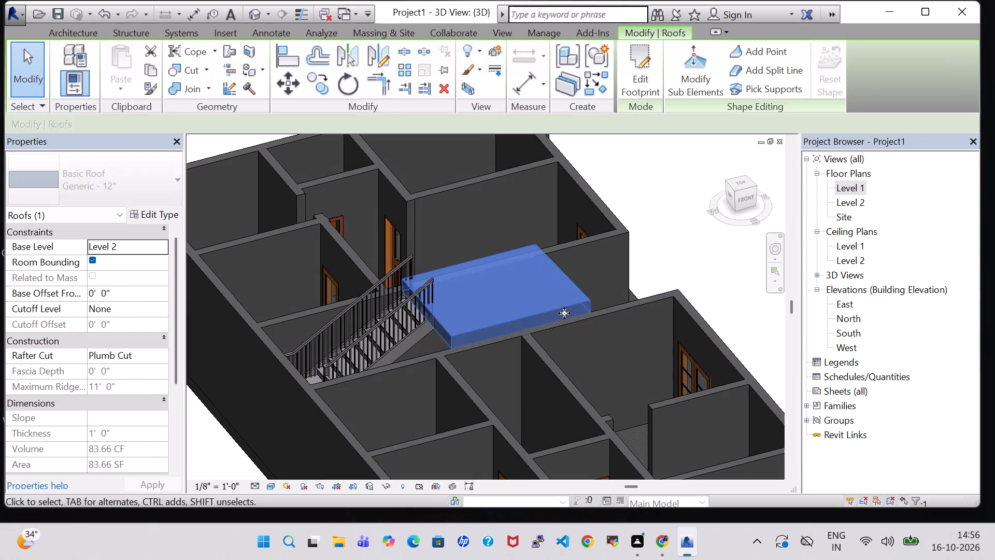
pyautogui.press('Right')
pyautogui.press('Right')
pyautogui.press('Right')
pyautogui.press('Right')
pyautogui.press('Right')
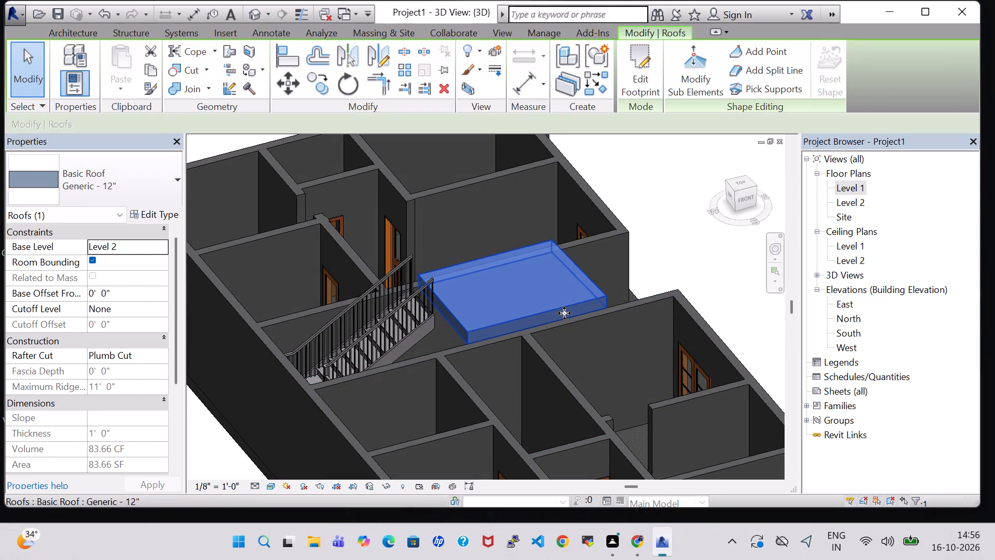
pyautogui.press('Left')
pyautogui.press('Left')
pyautogui.press('Left')
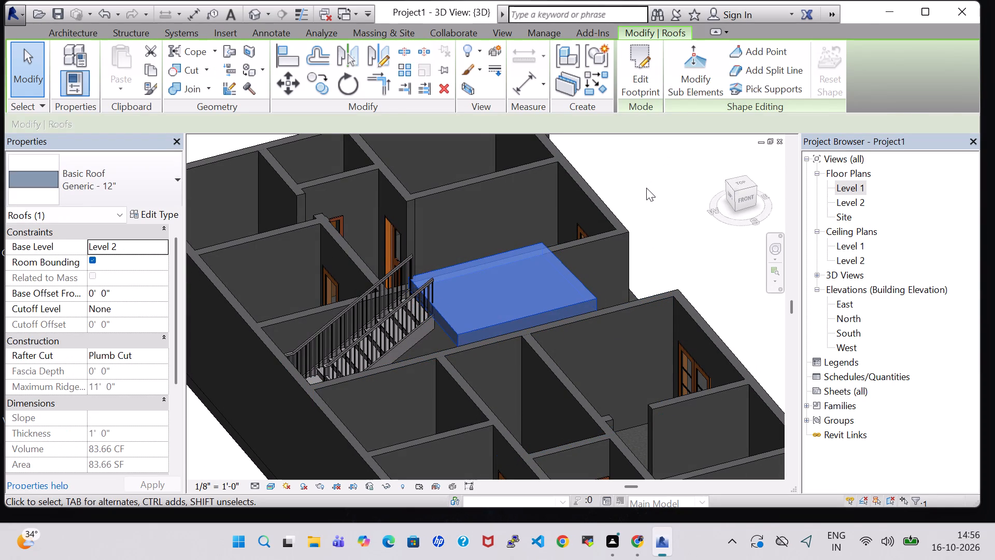
pyautogui.click(646, 188)
# Check the nudged roof's fit against the stair and corridor walls from several angles in 3D.
pyautogui.keyDown('shift'); pyautogui.moveTo(646, 188); pyautogui.dragTo(631, 165, button='middle'); pyautogui.keyUp('shift')
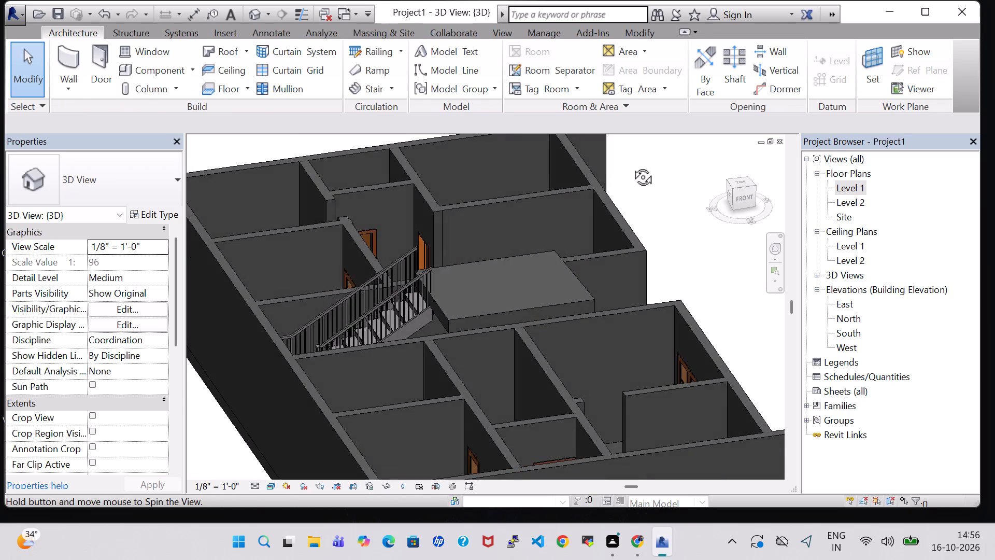
pyautogui.keyDown('shift'); pyautogui.moveTo(631, 165); pyautogui.dragTo(776, 183, button='middle'); pyautogui.keyUp('shift')
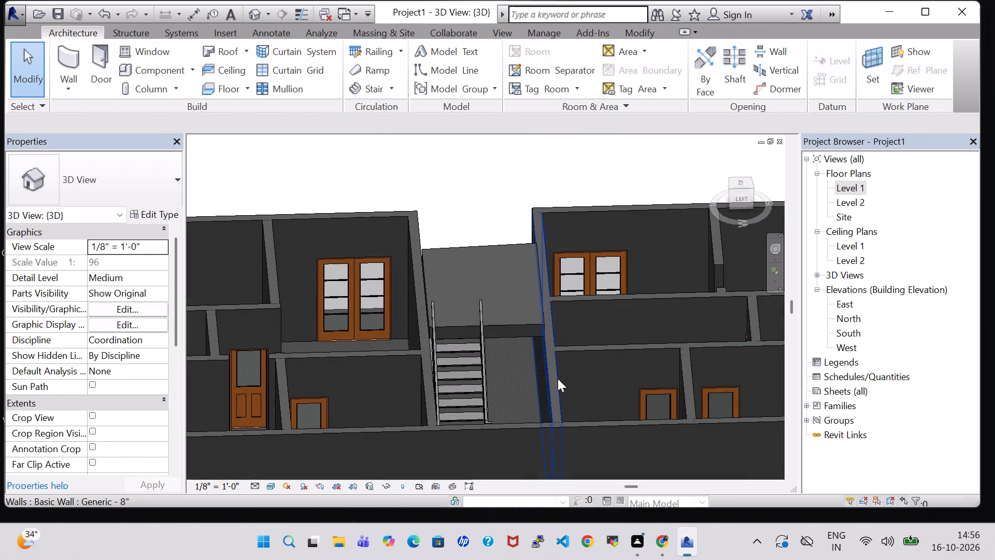
pyautogui.keyDown('shift'); pyautogui.moveTo(499, 371); pyautogui.dragTo(497, 280, button='middle'); pyautogui.keyUp('shift')
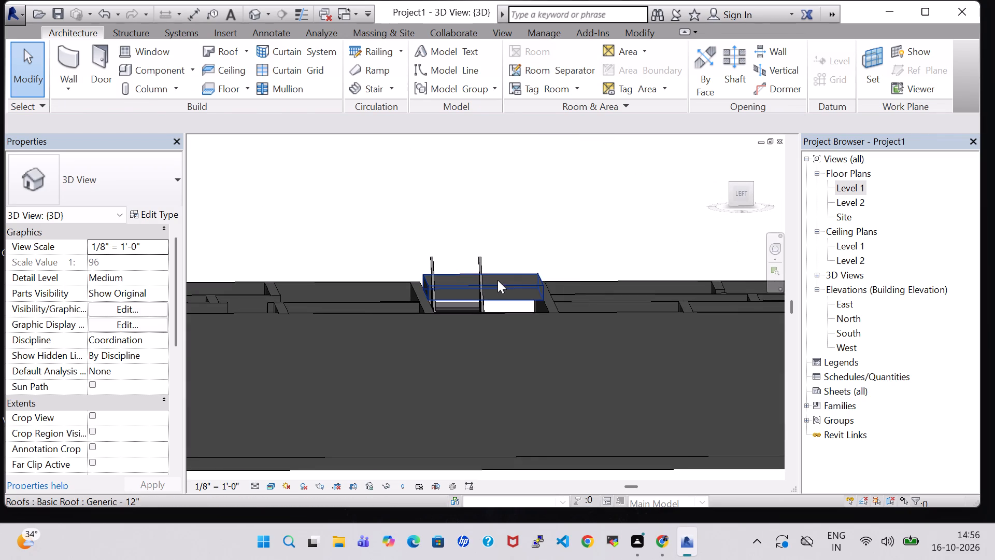
pyautogui.keyDown('shift'); pyautogui.moveTo(559, 196); pyautogui.dragTo(392, 259, button='middle'); pyautogui.keyUp('shift')
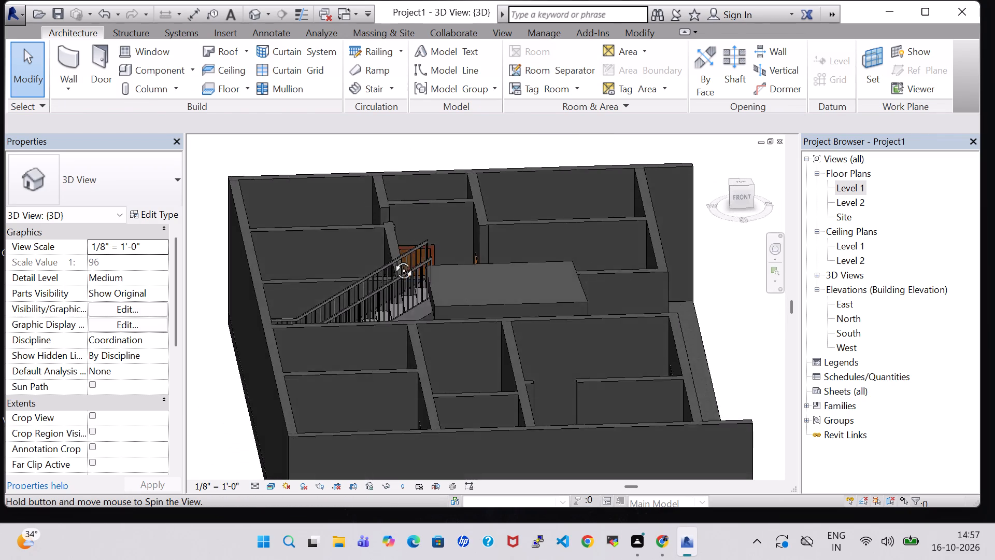
pyautogui.keyDown('shift'); pyautogui.moveTo(392, 259); pyautogui.dragTo(387, 360, button='middle'); pyautogui.keyUp('shift')
pyautogui.keyDown('shift'); pyautogui.moveTo(697, 299); pyautogui.dragTo(712, 373, button='middle'); pyautogui.keyUp('shift')
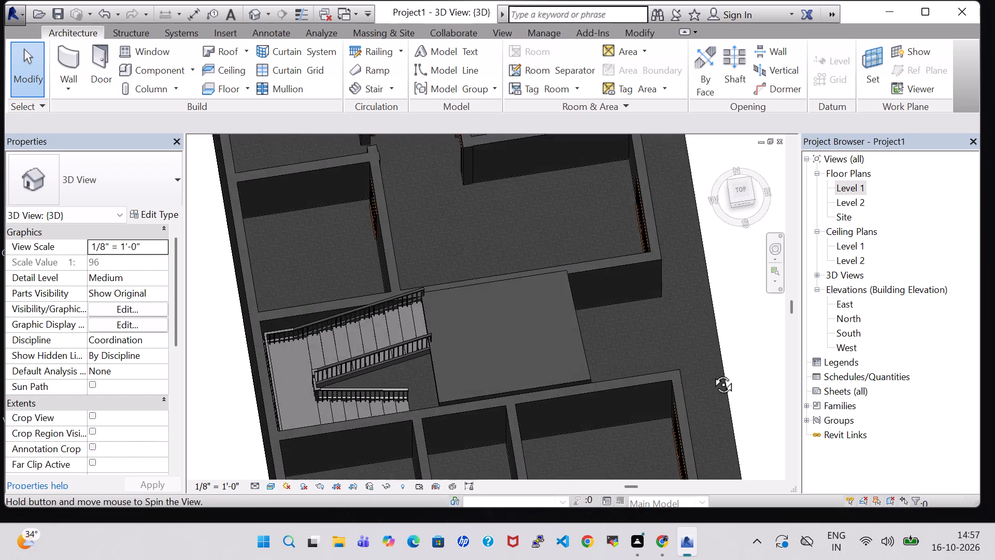
pyautogui.keyDown('shift'); pyautogui.moveTo(712, 373); pyautogui.dragTo(712, 376, button='middle'); pyautogui.keyUp('shift')
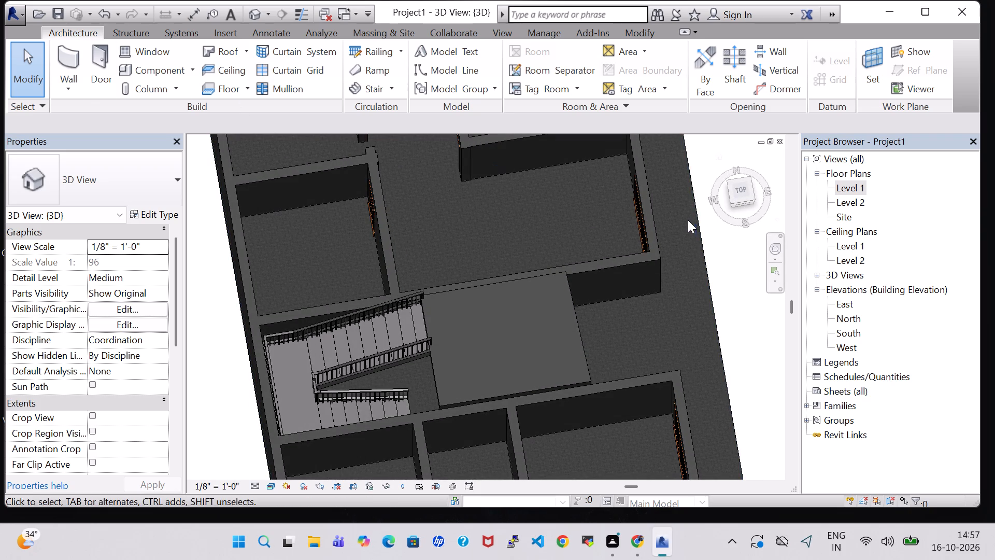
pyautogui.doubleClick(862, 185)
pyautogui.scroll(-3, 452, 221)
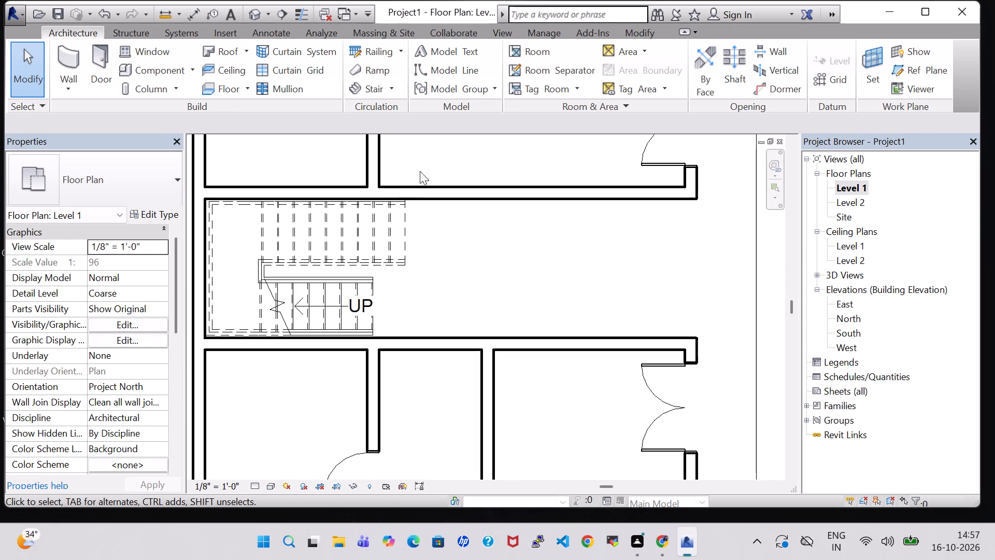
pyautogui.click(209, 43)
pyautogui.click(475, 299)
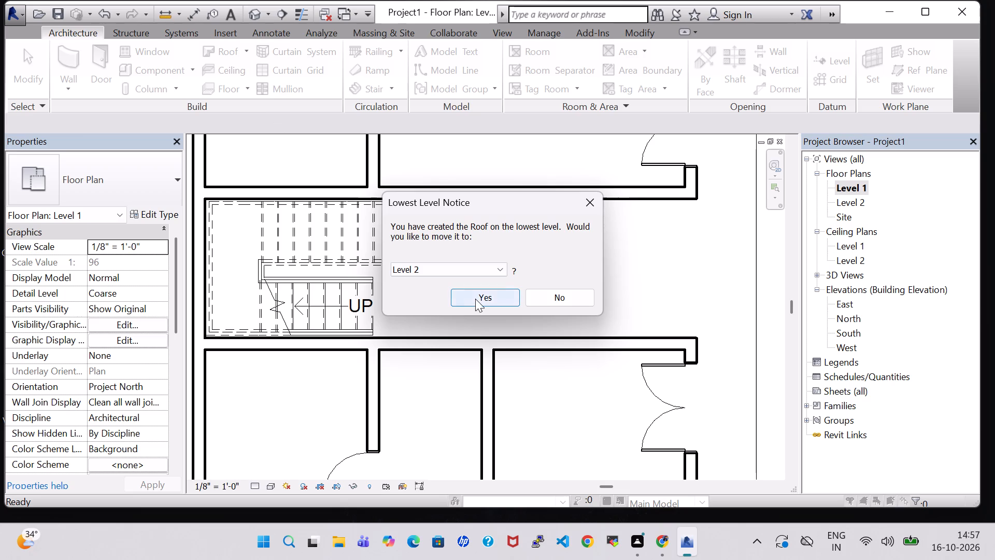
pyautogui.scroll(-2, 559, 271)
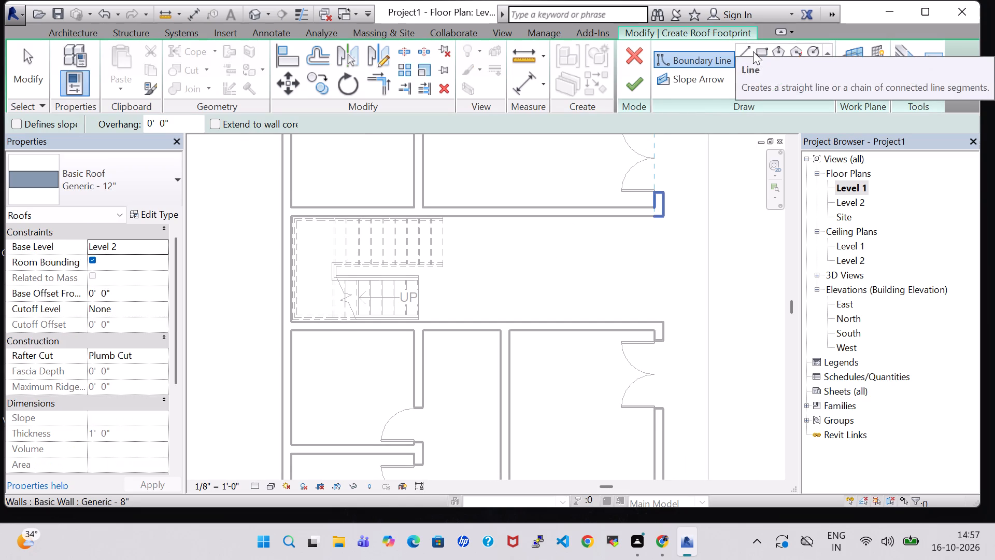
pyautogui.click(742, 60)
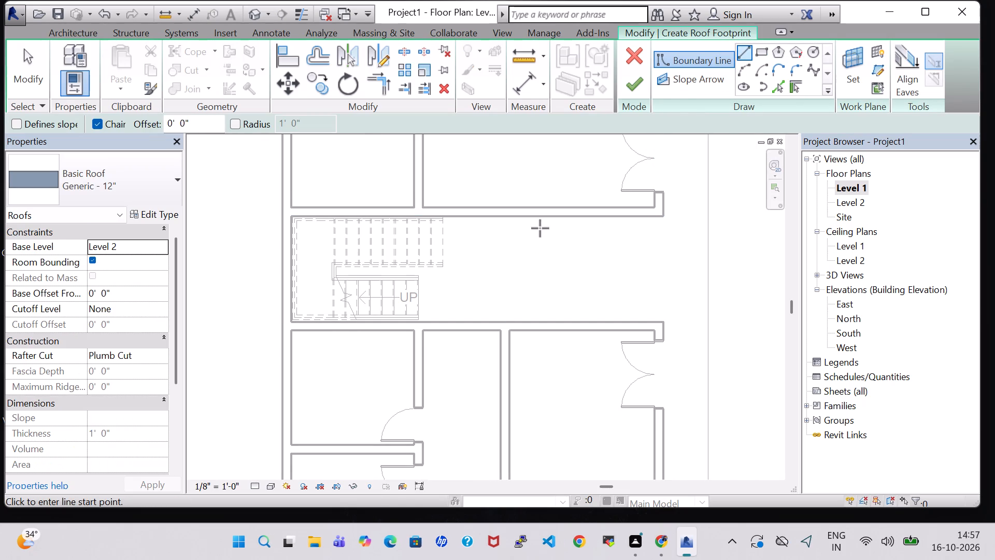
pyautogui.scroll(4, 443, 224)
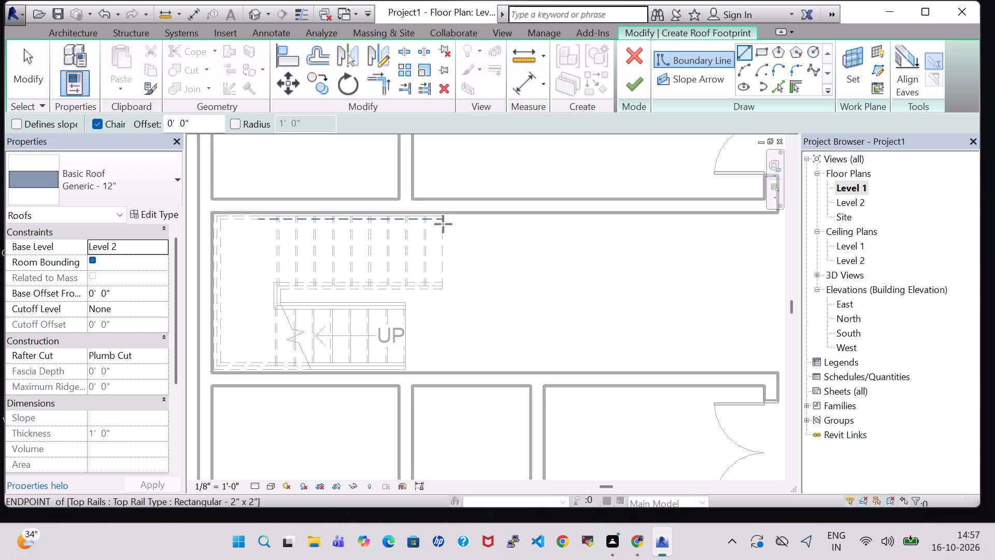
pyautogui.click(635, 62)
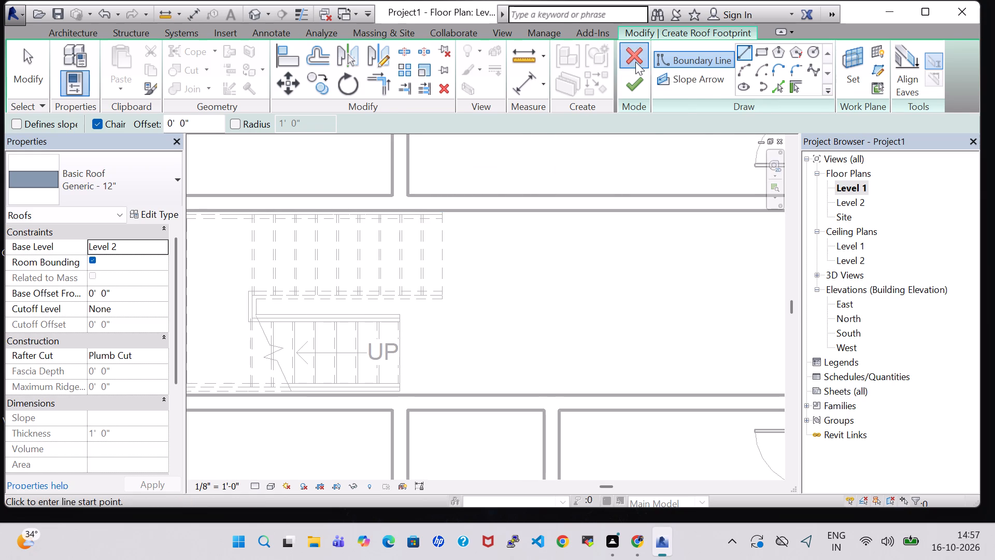
# Delete the flat corridor roof beside the stair in the 3D view.
pyautogui.click(247, 18)
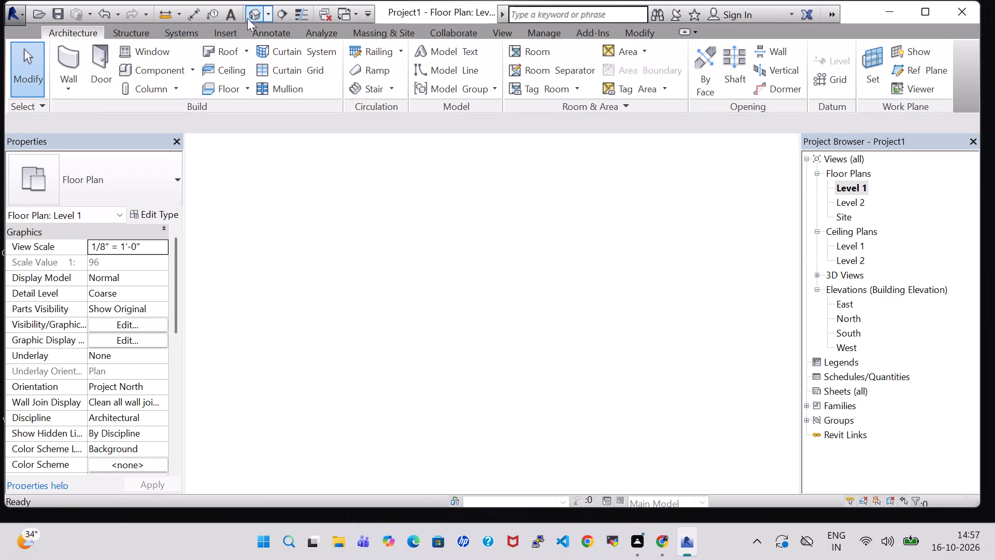
pyautogui.click(581, 344)
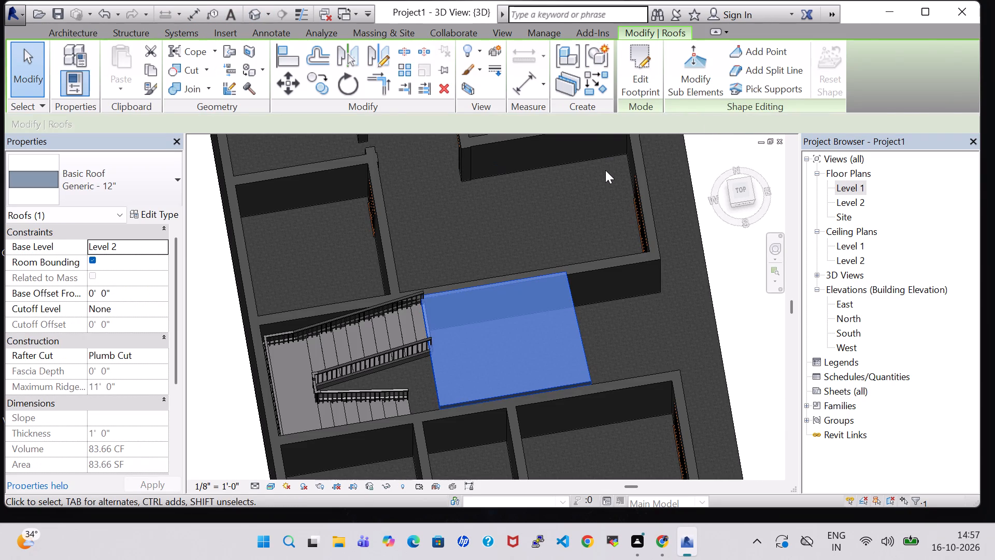
pyautogui.press('Delete')
pyautogui.keyDown('shift'); pyautogui.moveTo(739, 328); pyautogui.dragTo(686, 249, button='middle'); pyautogui.keyUp('shift')
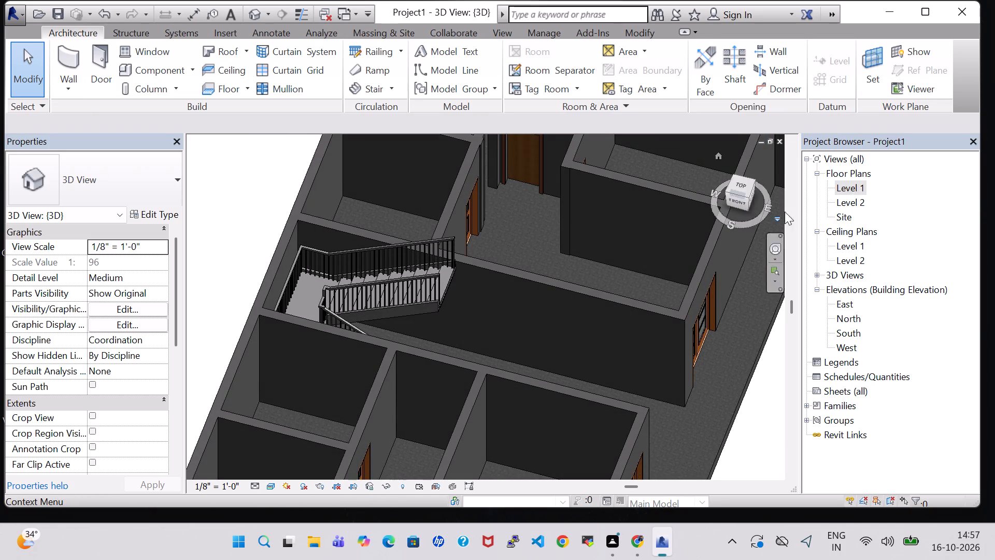
# Create a flat Generic - 12" footprint roof on Level 2 over the northern room block, 20' - 11" deep, out to the east boundary line, attaching the highlighted walls.
pyautogui.doubleClick(845, 186)
pyautogui.scroll(-1, 479, 276)
pyautogui.moveTo(479, 276); pyautogui.dragTo(479, 307, button='middle')
pyautogui.click(206, 45)
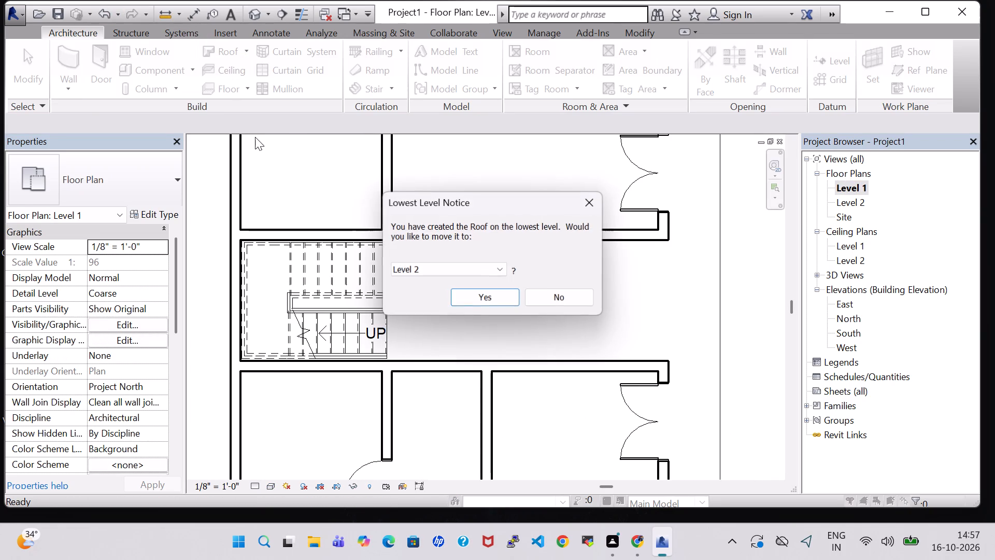
pyautogui.click(520, 298)
pyautogui.click(491, 299)
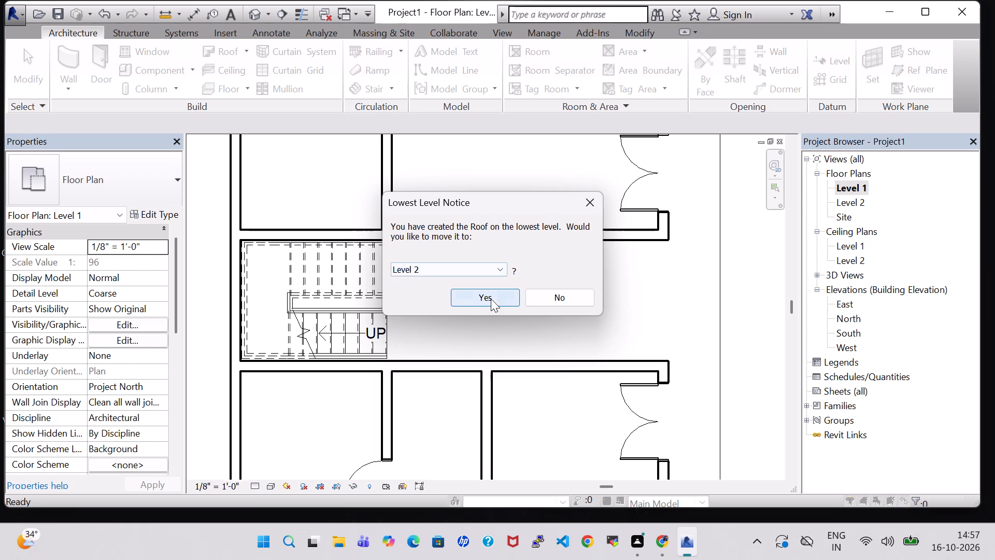
pyautogui.scroll(-3, 407, 259)
pyautogui.moveTo(354, 171); pyautogui.dragTo(344, 300, button='middle')
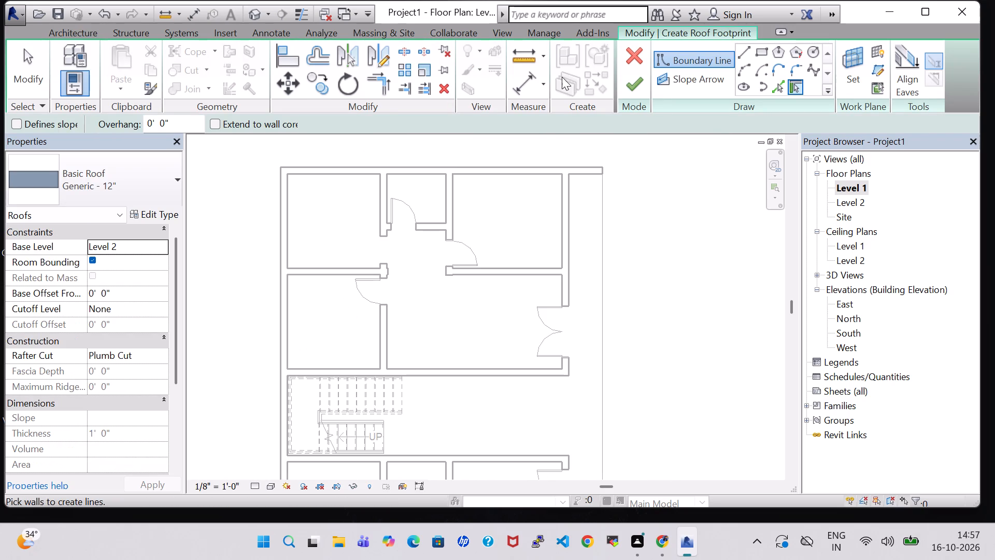
pyautogui.click(743, 51)
pyautogui.scroll(2, 264, 164)
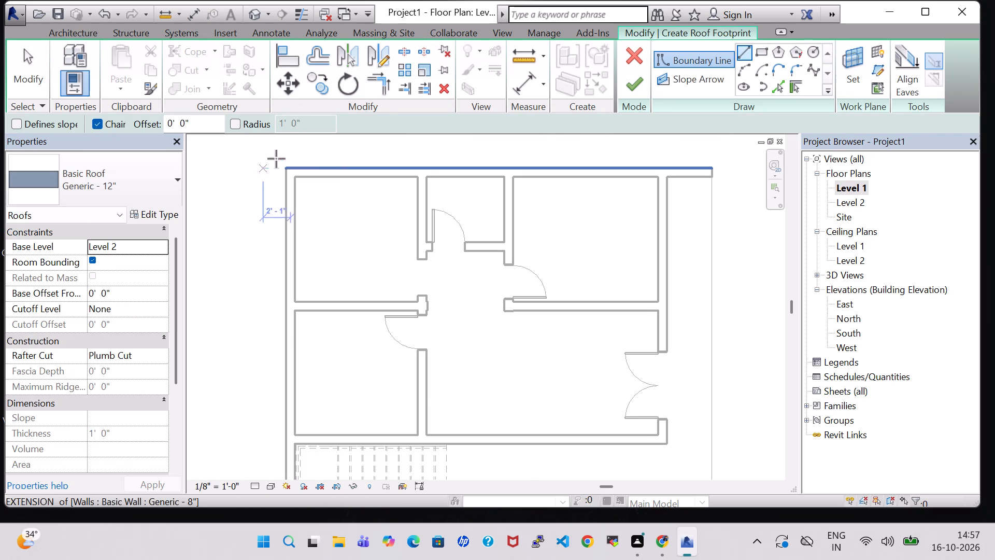
pyautogui.click(286, 169)
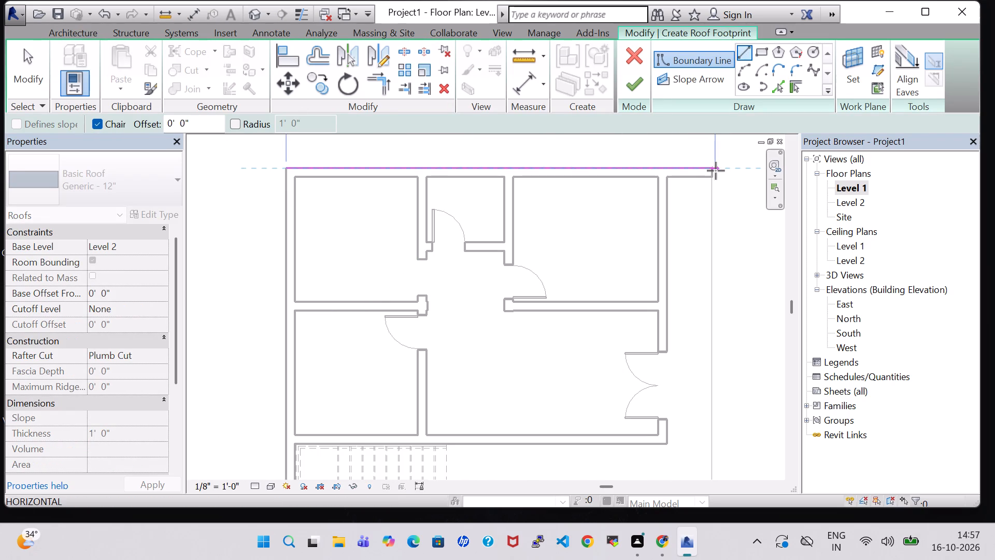
pyautogui.click(712, 171)
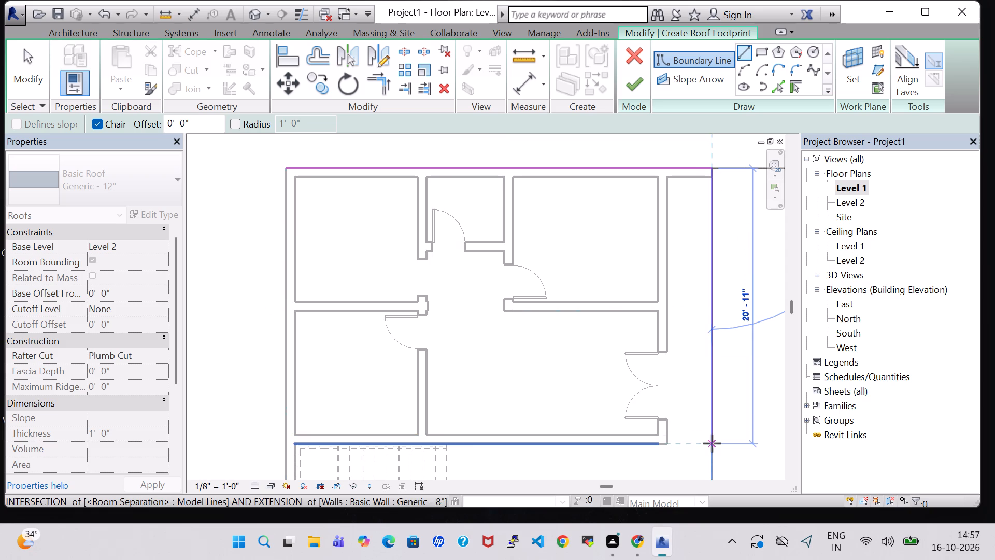
pyautogui.click(712, 444)
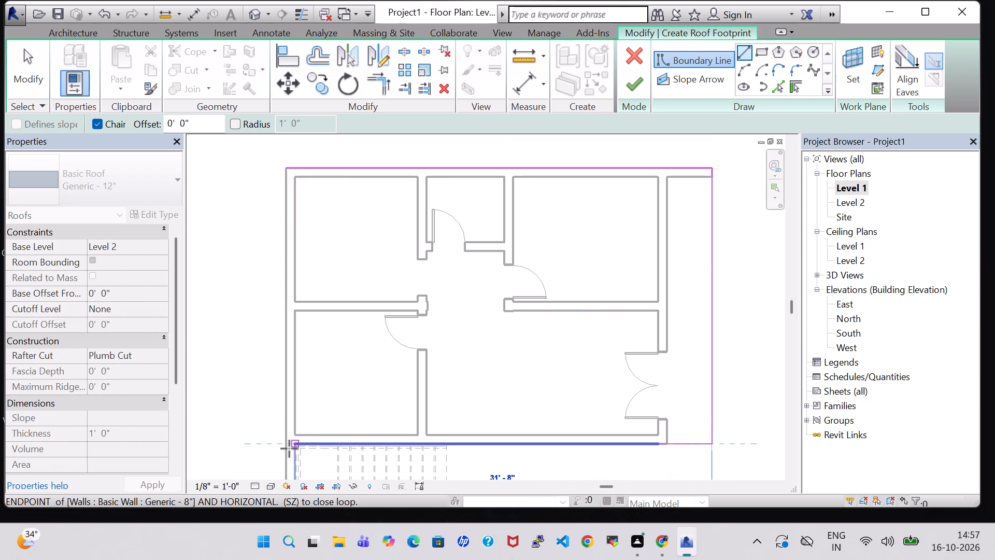
pyautogui.click(284, 449)
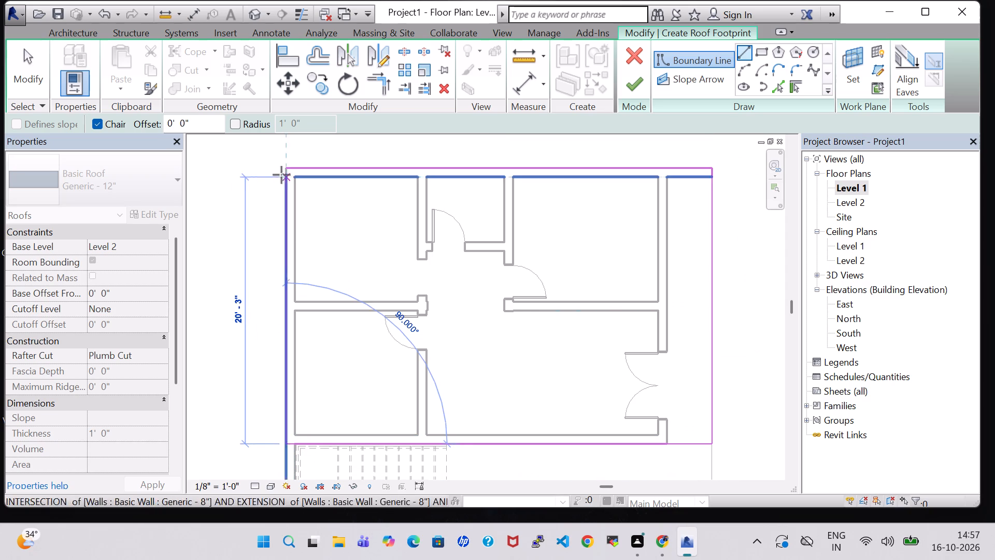
pyautogui.click(286, 170)
pyautogui.click(636, 84)
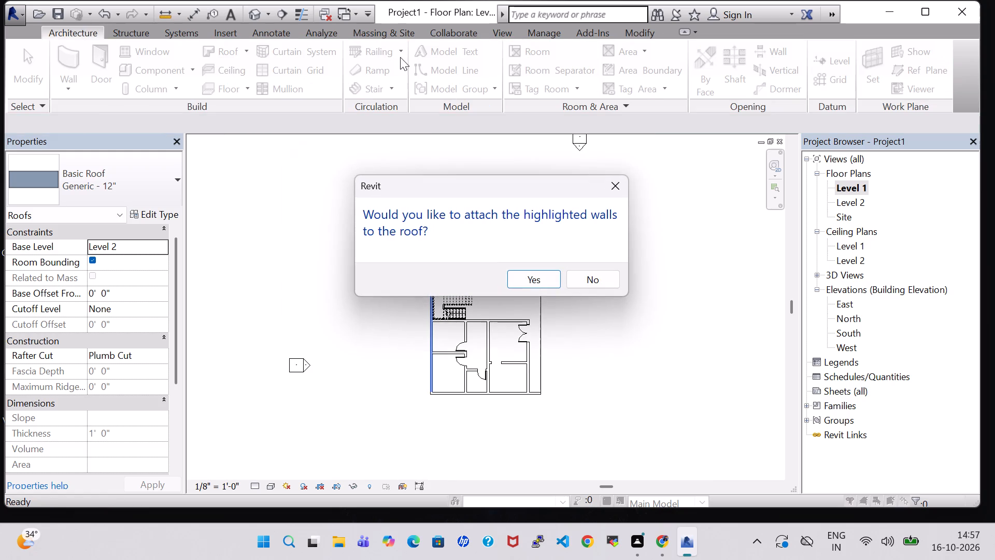
pyautogui.click(536, 279)
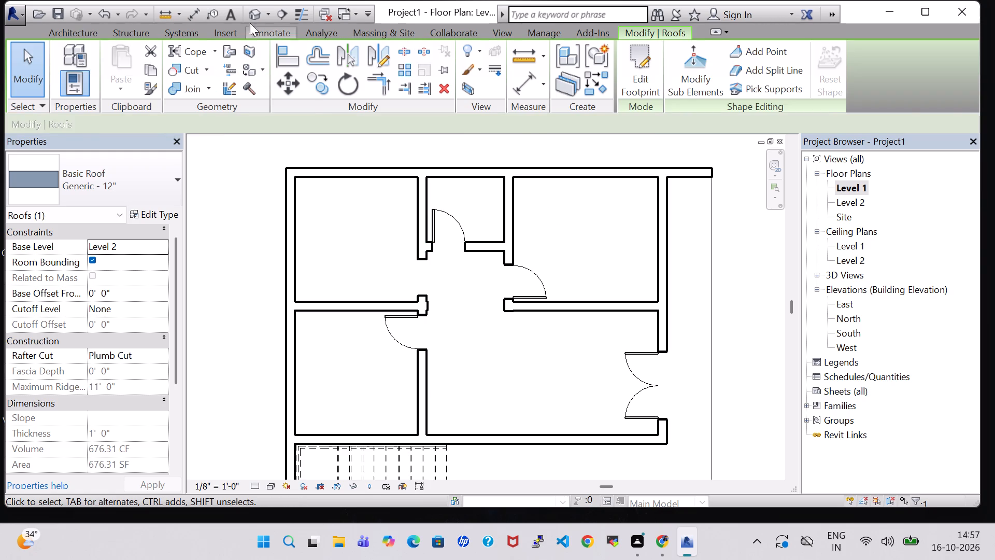
# Check in 3D how the northern block's roof sits against the stair and open corridor.
pyautogui.click(255, 13)
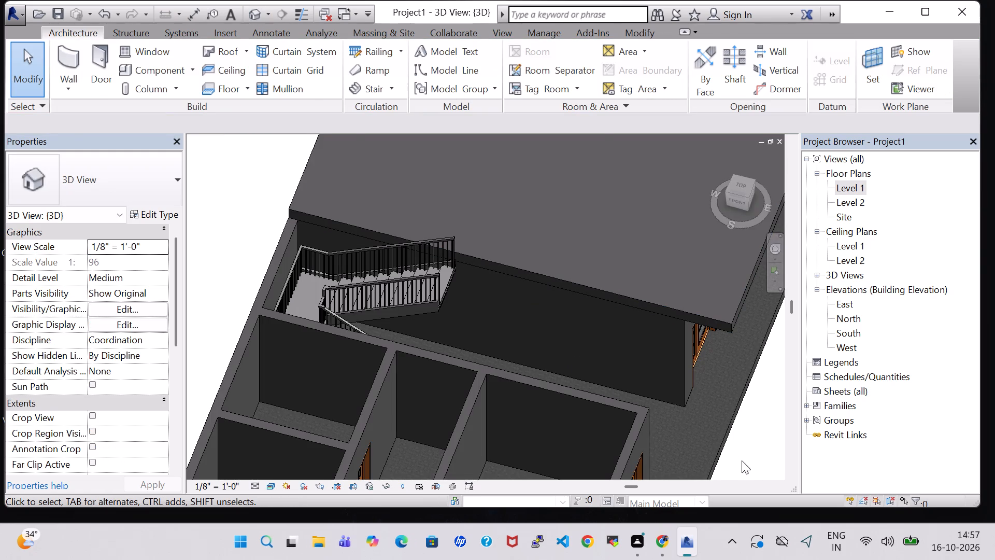
pyautogui.keyDown('shift'); pyautogui.moveTo(747, 460); pyautogui.dragTo(608, 346, button='middle'); pyautogui.keyUp('shift')
pyautogui.keyDown('shift'); pyautogui.moveTo(594, 304); pyautogui.dragTo(609, 309, button='middle'); pyautogui.keyUp('shift')
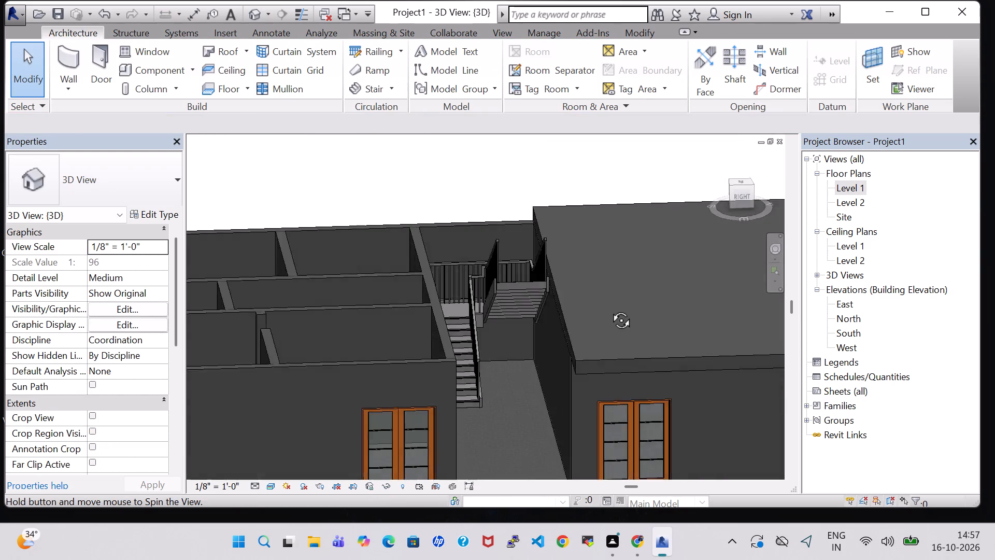
pyautogui.keyDown('shift'); pyautogui.moveTo(609, 309); pyautogui.dragTo(771, 309, button='middle'); pyautogui.keyUp('shift')
# Create a flat Generic - 12" footprint roof on Level 2 over the southern room block, 32' - 4" by 21' - 10", attaching the highlighted walls.
pyautogui.doubleClick(853, 192)
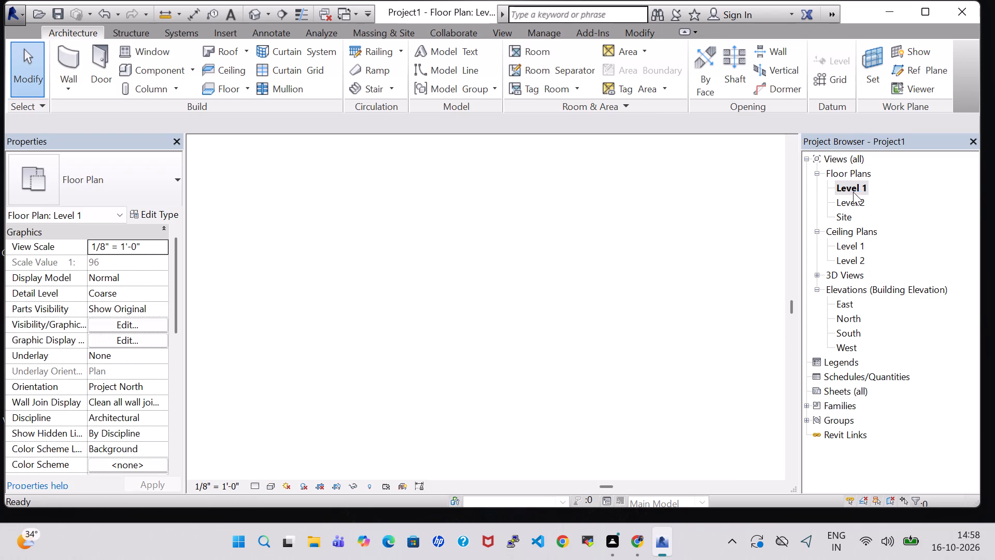
pyautogui.scroll(-2, 430, 325)
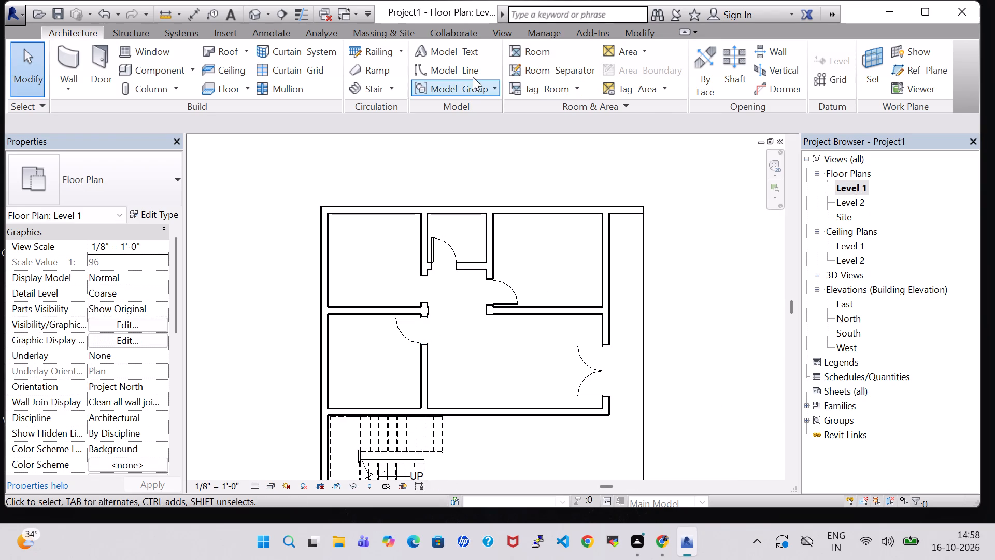
pyautogui.click(221, 52)
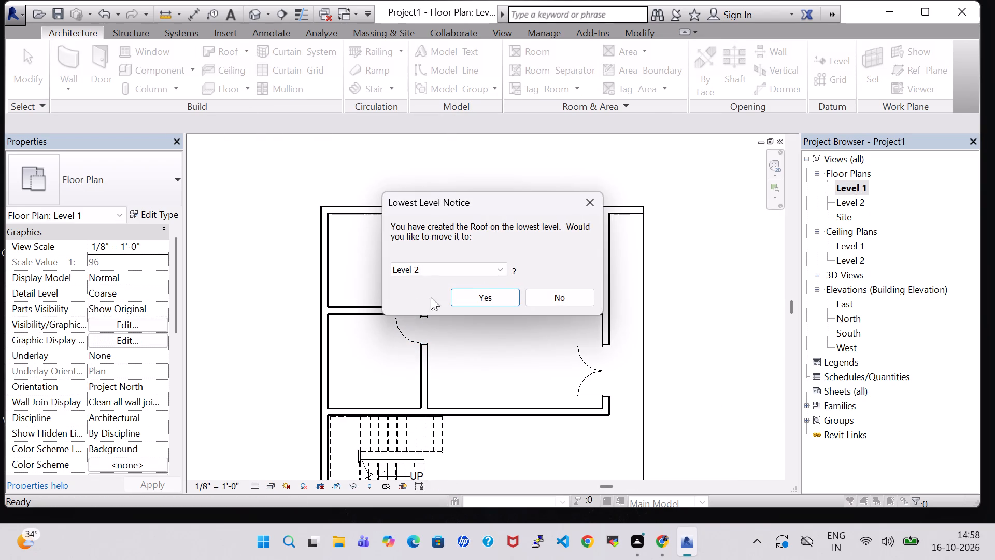
pyautogui.click(488, 295)
pyautogui.moveTo(686, 329); pyautogui.dragTo(687, 169, button='middle')
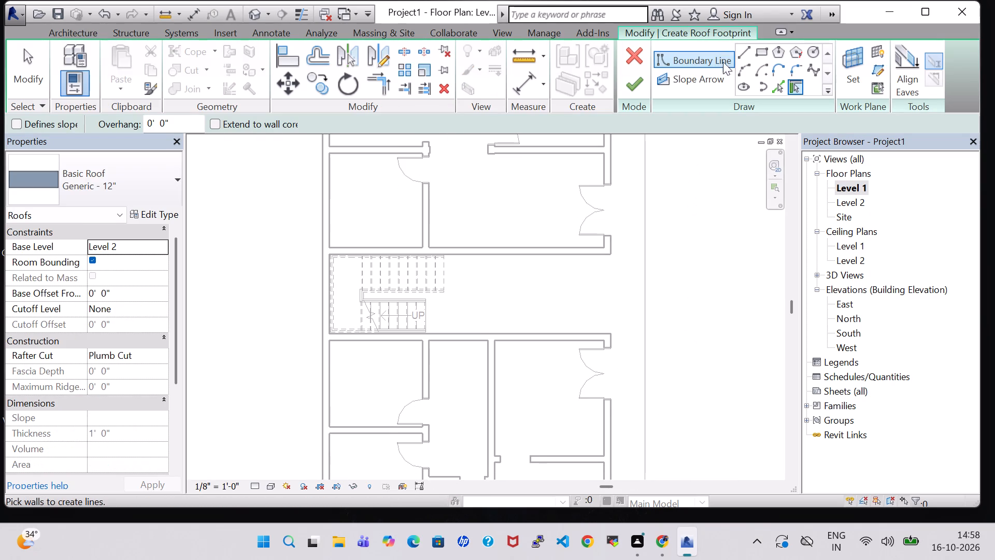
pyautogui.click(747, 45)
pyautogui.scroll(2, 734, 231)
pyautogui.moveTo(734, 231); pyautogui.dragTo(738, 176, button='middle')
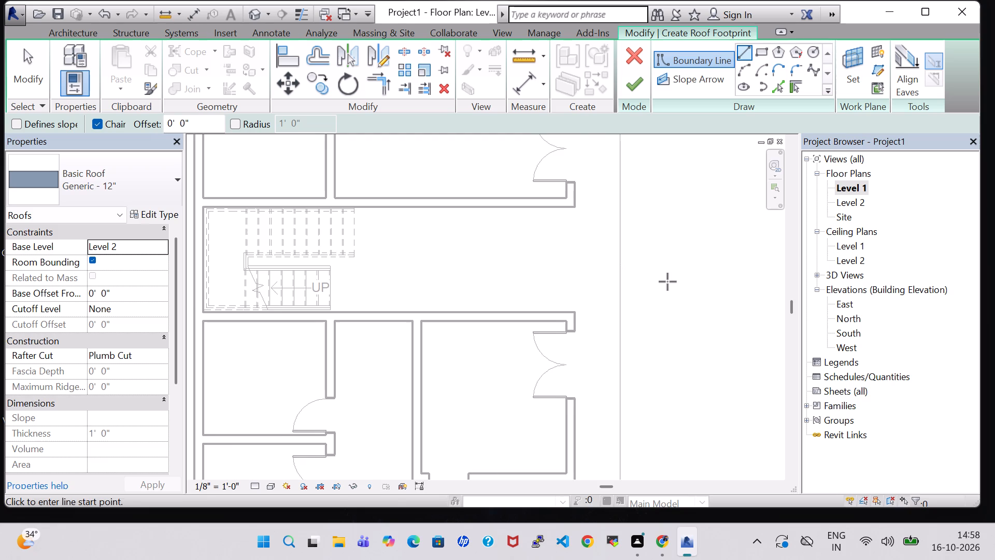
pyautogui.moveTo(667, 282); pyautogui.dragTo(763, 264, button='middle')
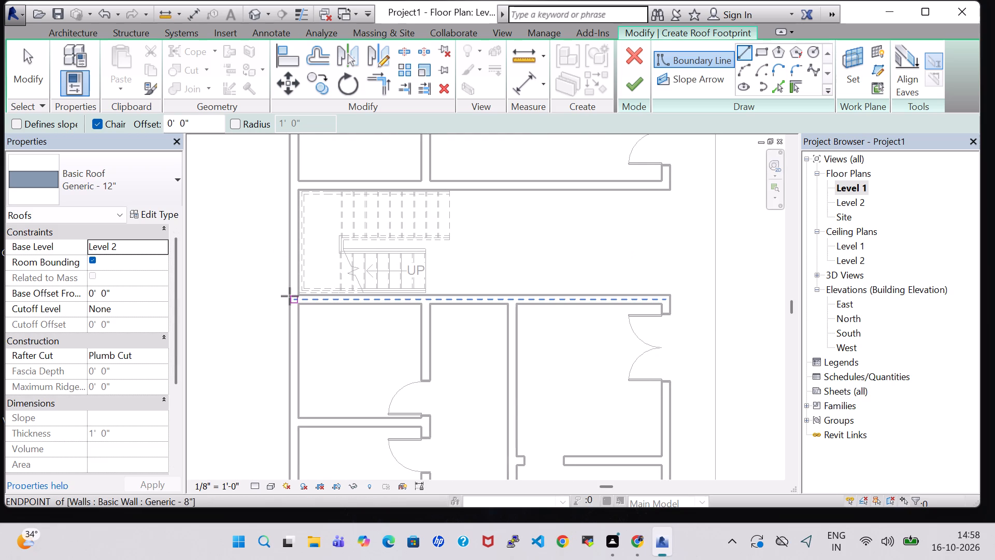
pyautogui.scroll(4, 290, 296)
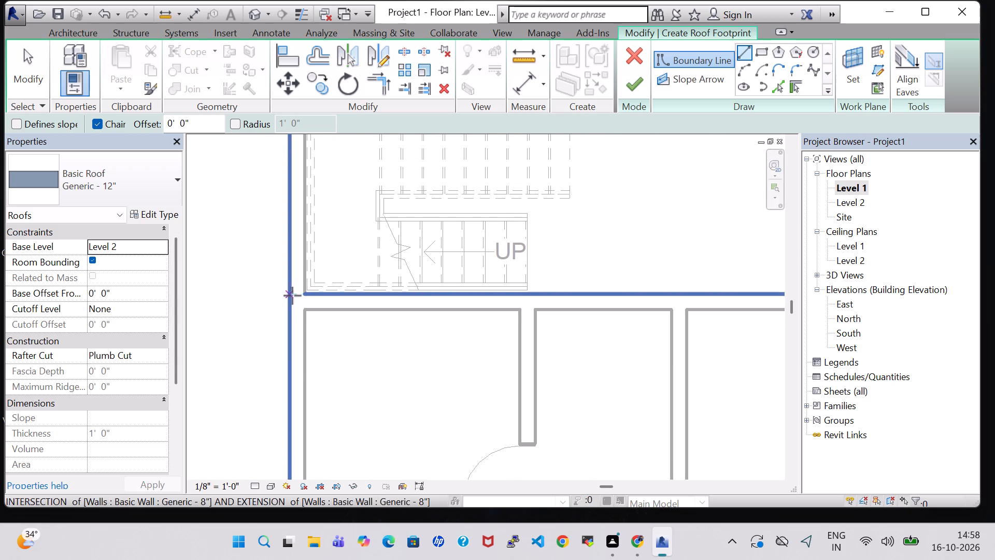
pyautogui.click(289, 296)
pyautogui.moveTo(628, 295); pyautogui.dragTo(434, 293, button='middle')
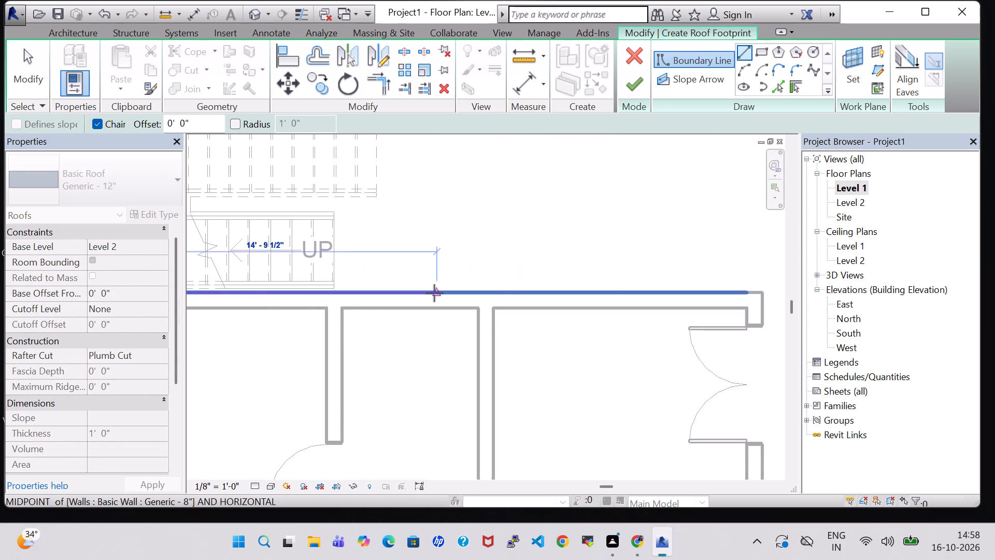
pyautogui.scroll(-2, 434, 293)
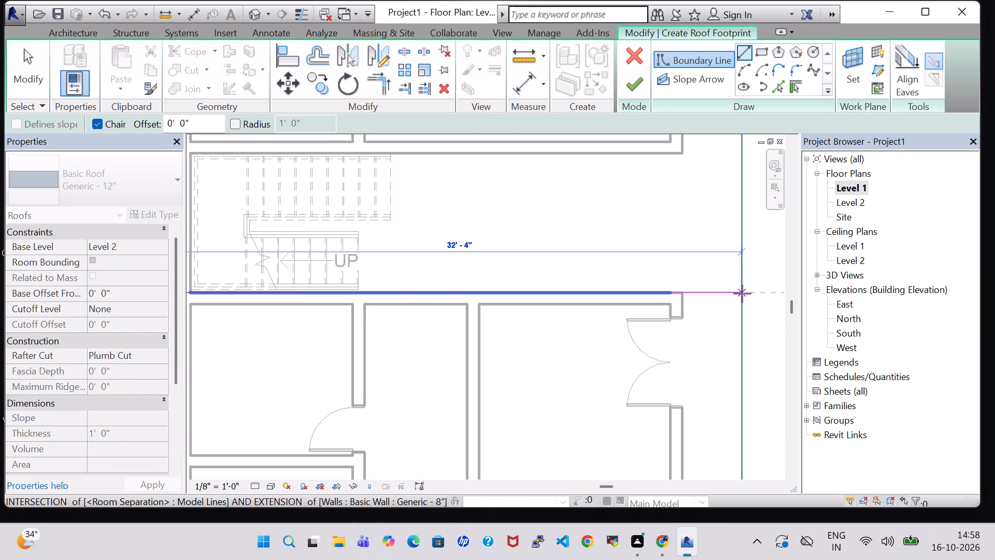
pyautogui.click(742, 293)
pyautogui.moveTo(748, 420); pyautogui.dragTo(728, 283, button='middle')
pyautogui.middleClick(722, 370)
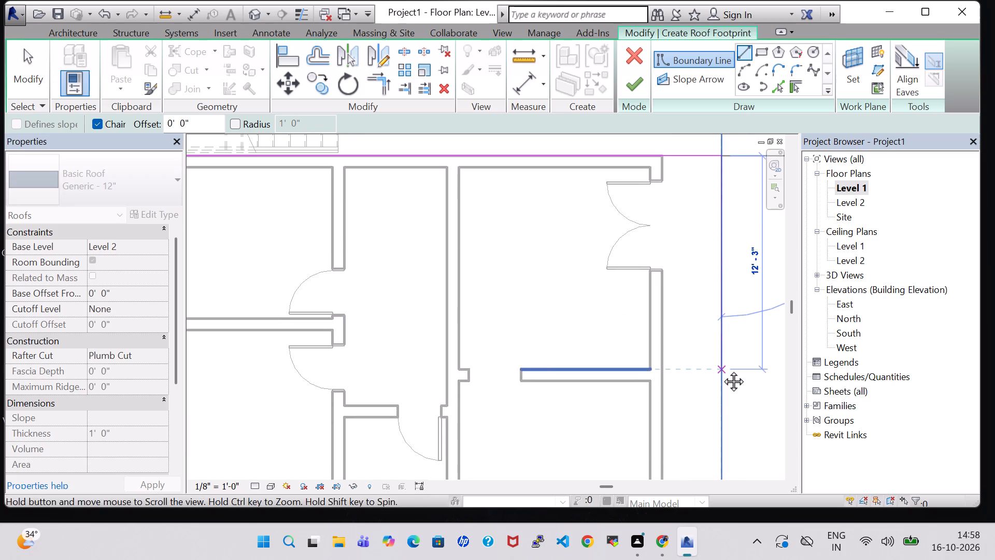
pyautogui.scroll(-4, 722, 370)
pyautogui.moveTo(722, 370); pyautogui.dragTo(718, 262, button='middle')
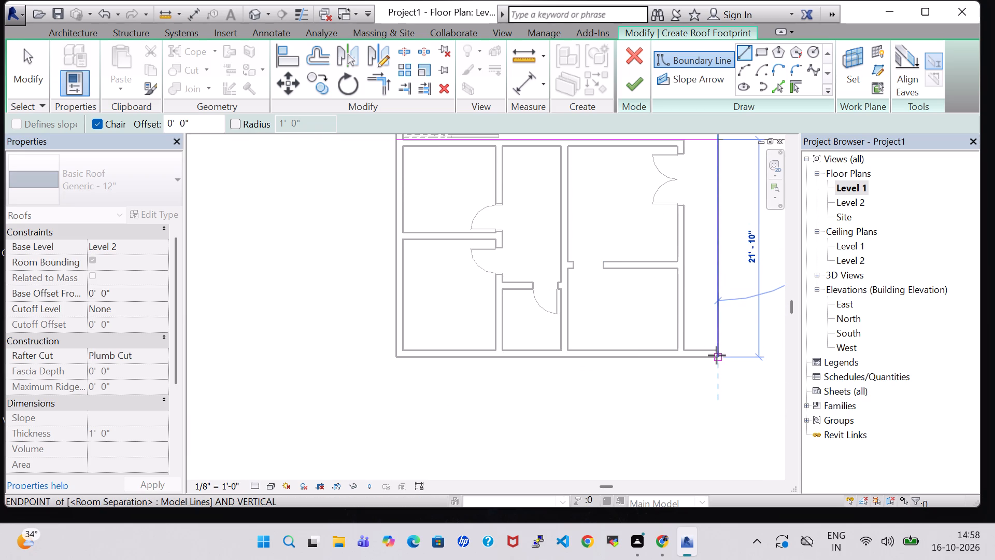
pyautogui.click(717, 355)
pyautogui.click(400, 360)
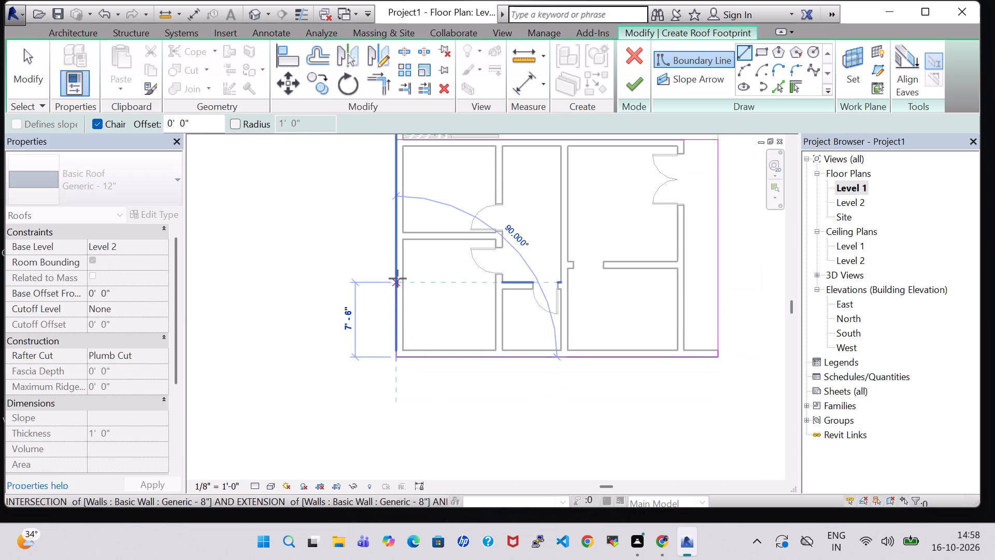
pyautogui.moveTo(397, 278); pyautogui.dragTo(403, 362, button='middle')
pyautogui.click(401, 226)
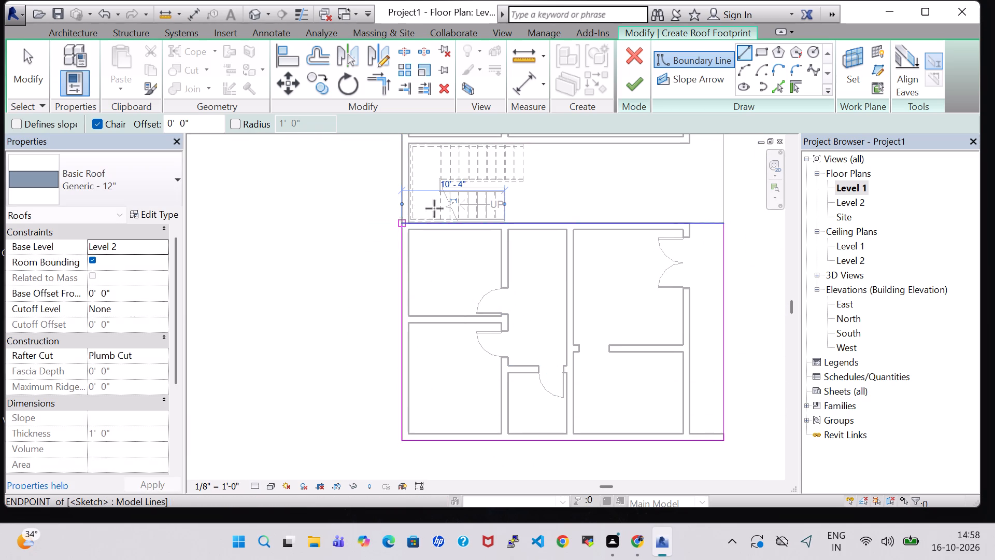
pyautogui.click(633, 85)
pyautogui.click(528, 278)
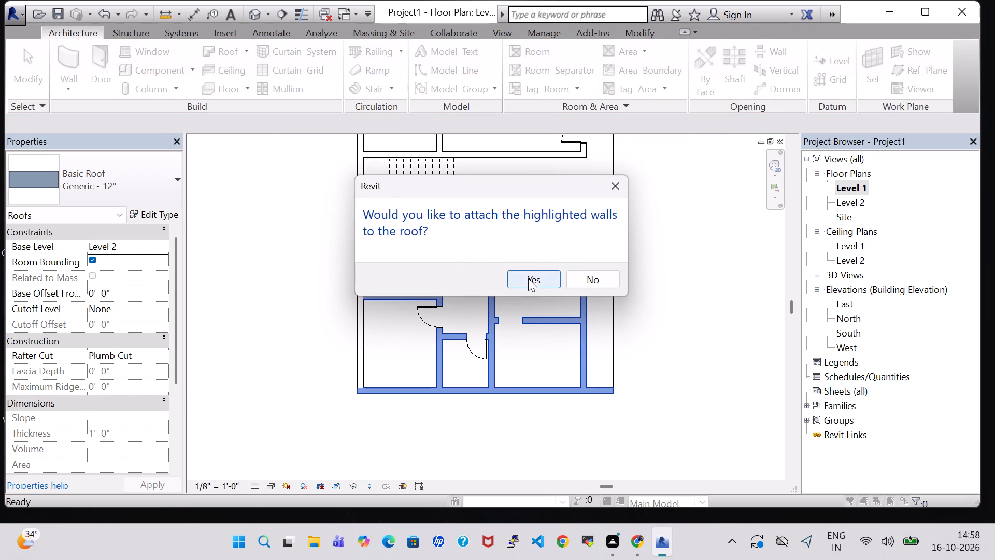
# Examine in 3D how the northern and southern roofs sit beside the U-shaped stair and the open corridor.
pyautogui.click(260, 14)
pyautogui.scroll(-1, 565, 286)
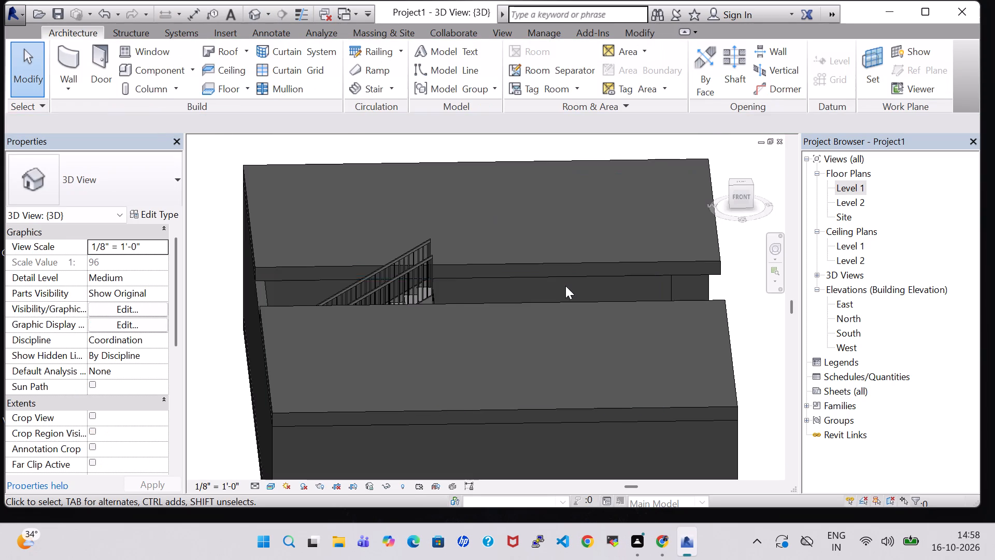
pyautogui.keyDown('shift'); pyautogui.moveTo(735, 338); pyautogui.dragTo(706, 347, button='middle'); pyautogui.keyUp('shift')
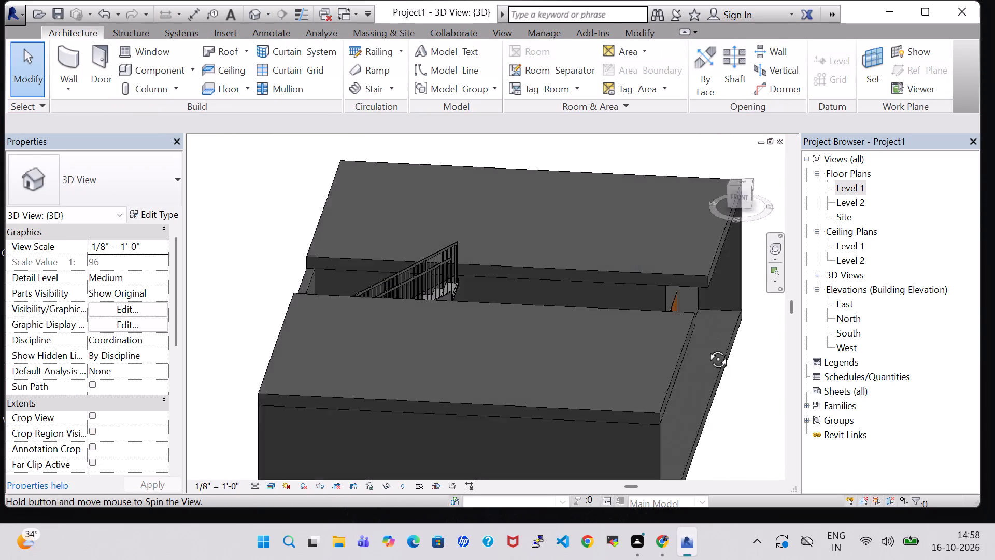
pyautogui.keyDown('shift'); pyautogui.moveTo(706, 347); pyautogui.dragTo(566, 348, button='middle'); pyautogui.keyUp('shift')
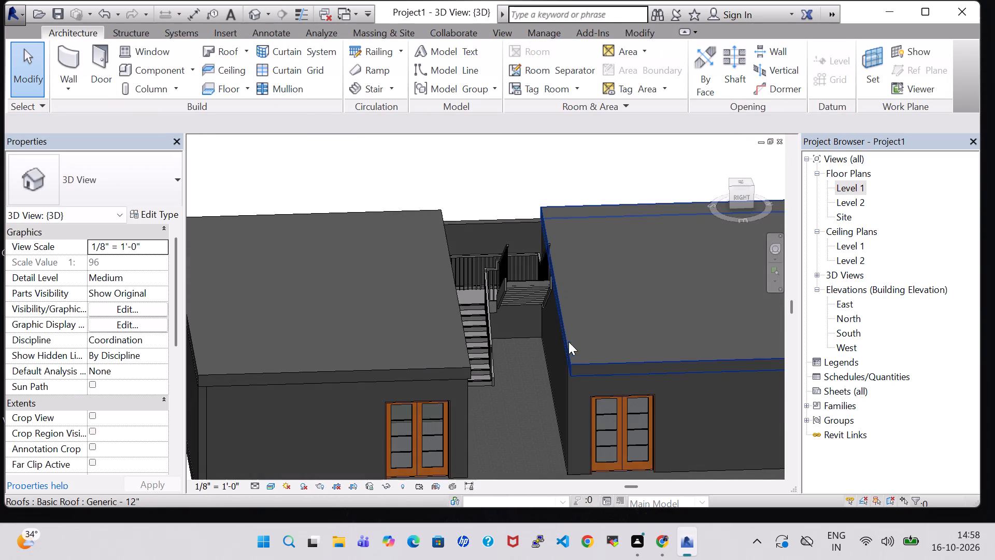
pyautogui.keyDown('shift'); pyautogui.moveTo(601, 307); pyautogui.dragTo(594, 371, button='middle'); pyautogui.keyUp('shift')
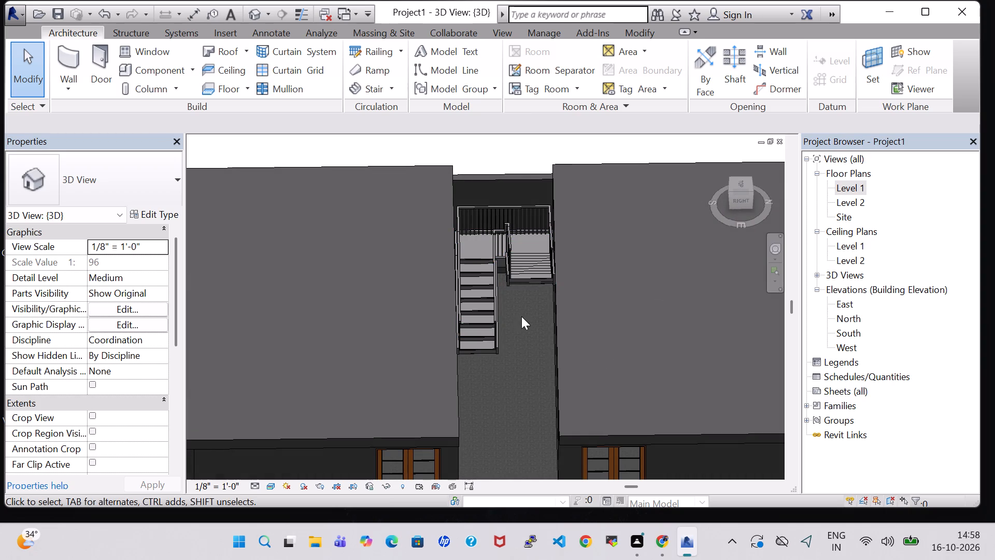
pyautogui.keyDown('shift'); pyautogui.moveTo(525, 361); pyautogui.dragTo(525, 296, button='middle'); pyautogui.keyUp('shift')
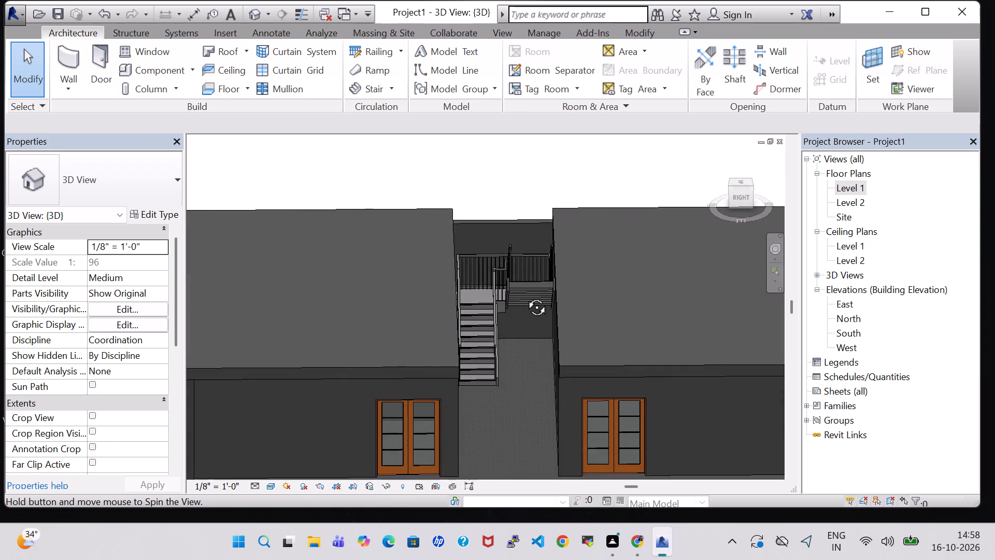
pyautogui.keyDown('shift'); pyautogui.moveTo(525, 296); pyautogui.dragTo(523, 293, button='middle'); pyautogui.keyUp('shift')
pyautogui.keyDown('shift'); pyautogui.moveTo(522, 335); pyautogui.dragTo(592, 344, button='middle'); pyautogui.keyUp('shift')
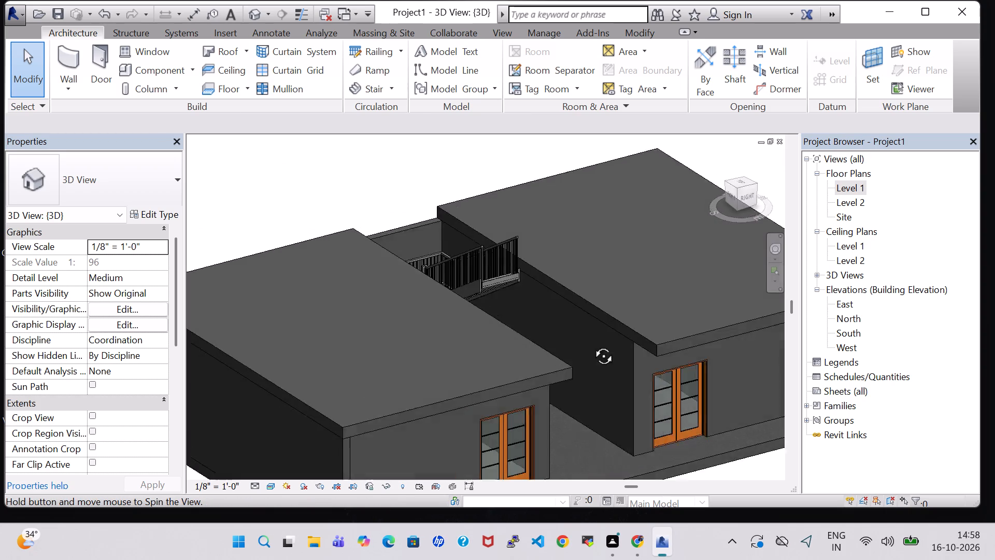
pyautogui.keyDown('shift'); pyautogui.moveTo(592, 344); pyautogui.dragTo(745, 400, button='middle'); pyautogui.keyUp('shift')
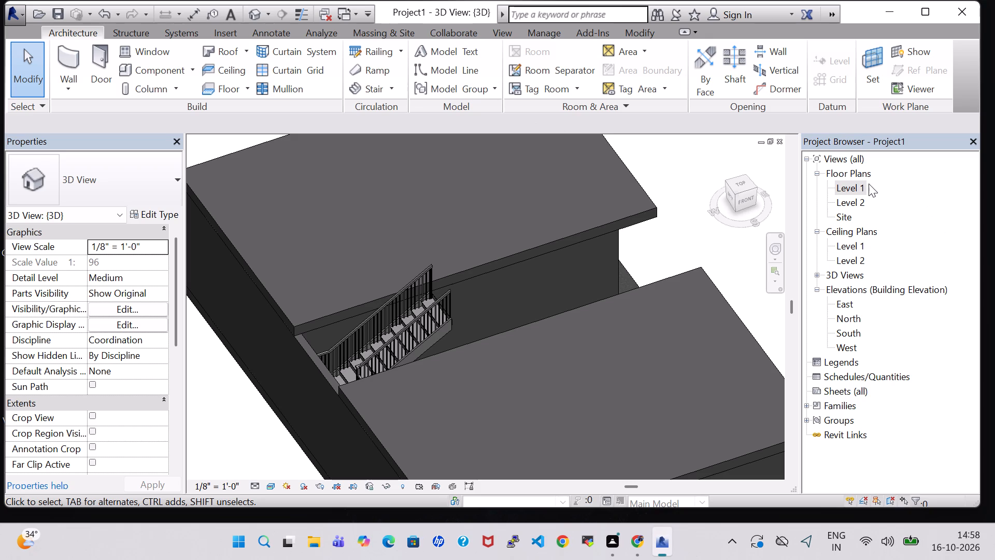
pyautogui.keyDown('shift'); pyautogui.moveTo(712, 240); pyautogui.dragTo(660, 306, button='middle'); pyautogui.keyUp('shift')
pyautogui.keyDown('shift'); pyautogui.scroll(-1, 658, 284); pyautogui.keyUp('shift')
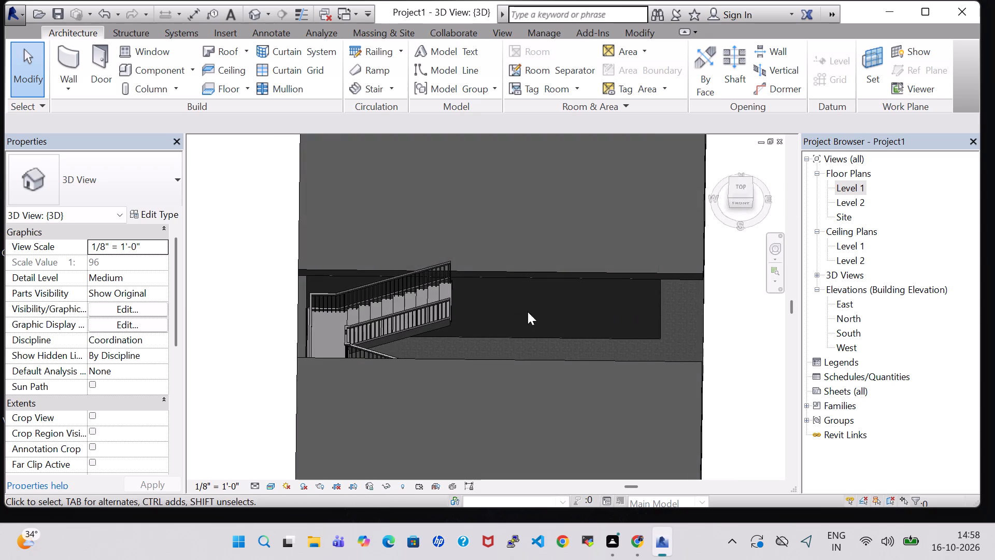
pyautogui.scroll(4, 512, 314)
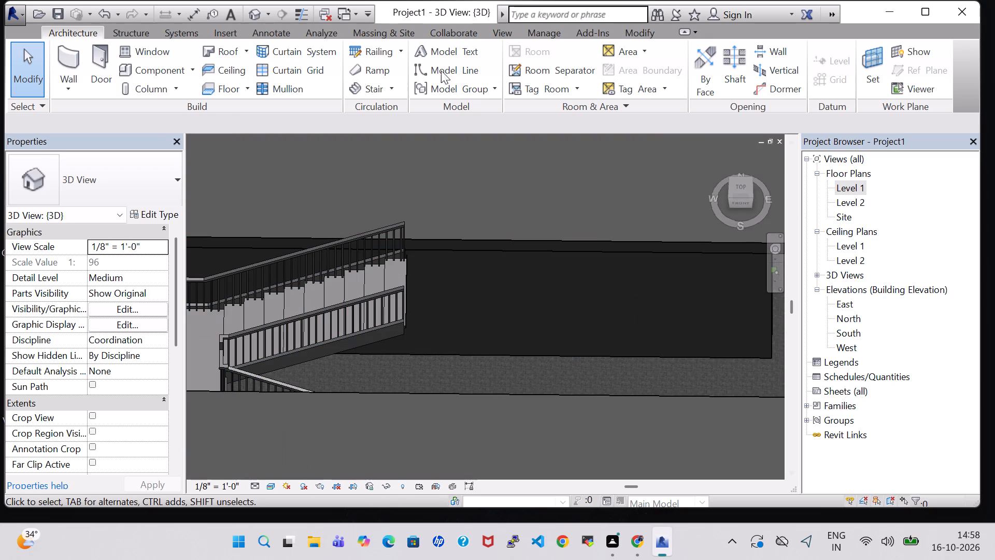
# Start a Generic - 12" footprint roof on Level 2 and sketch a boundary line about 1' - 4" long at the upper stair flight's end.
pyautogui.click(226, 47)
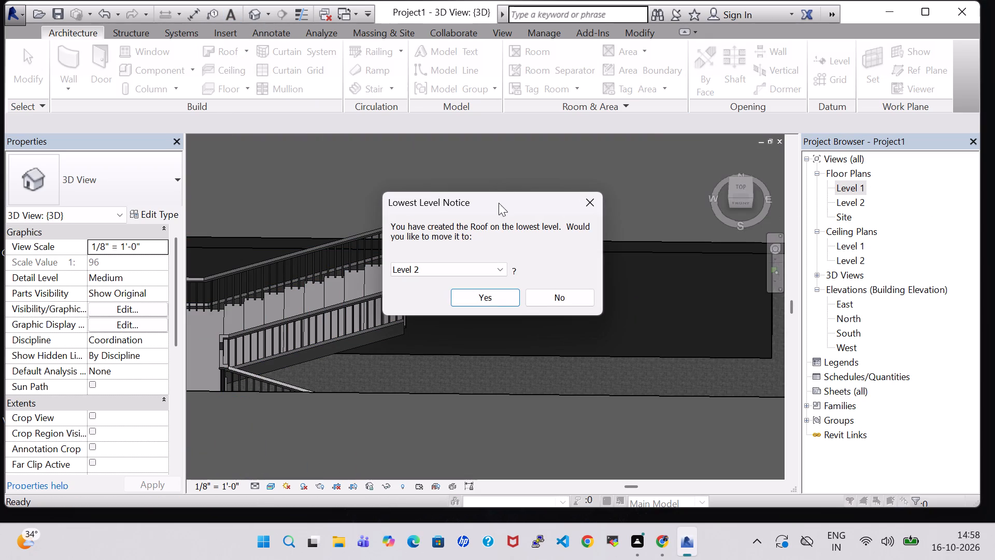
pyautogui.click(487, 298)
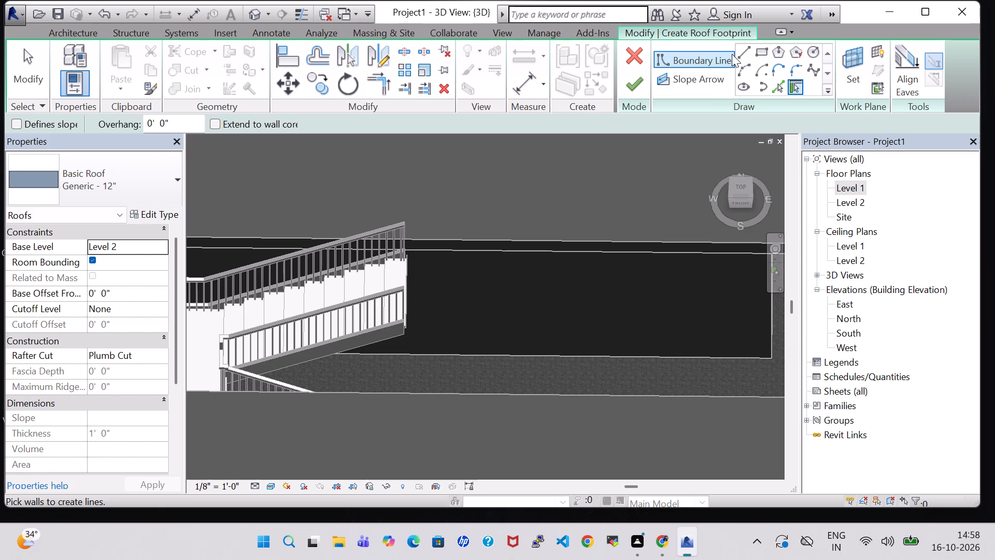
pyautogui.click(746, 50)
pyautogui.moveTo(467, 206); pyautogui.dragTo(462, 248, button='middle')
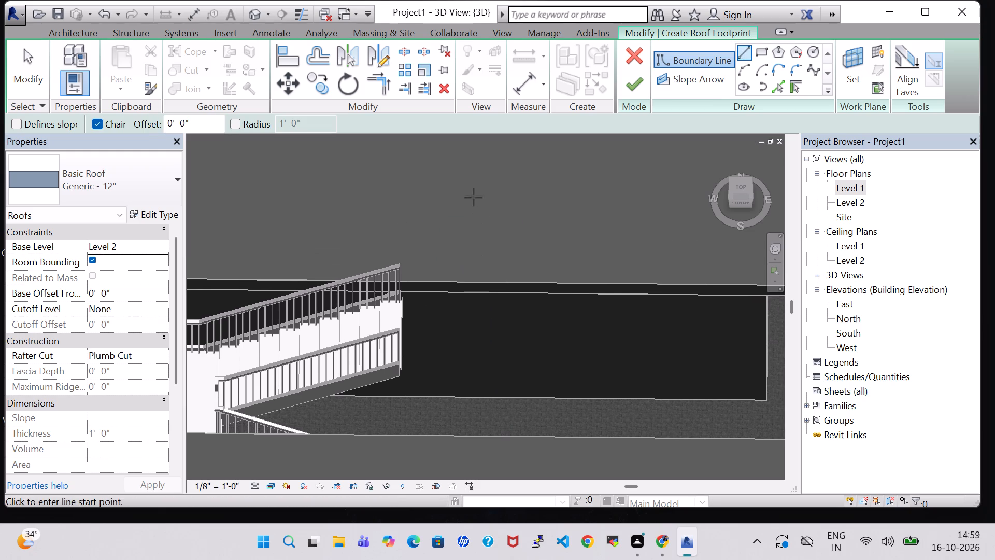
pyautogui.keyDown('shift'); pyautogui.moveTo(473, 197); pyautogui.dragTo(472, 297, button='middle'); pyautogui.keyUp('shift')
pyautogui.keyDown('shift'); pyautogui.moveTo(469, 374); pyautogui.dragTo(489, 198, button='middle'); pyautogui.keyUp('shift')
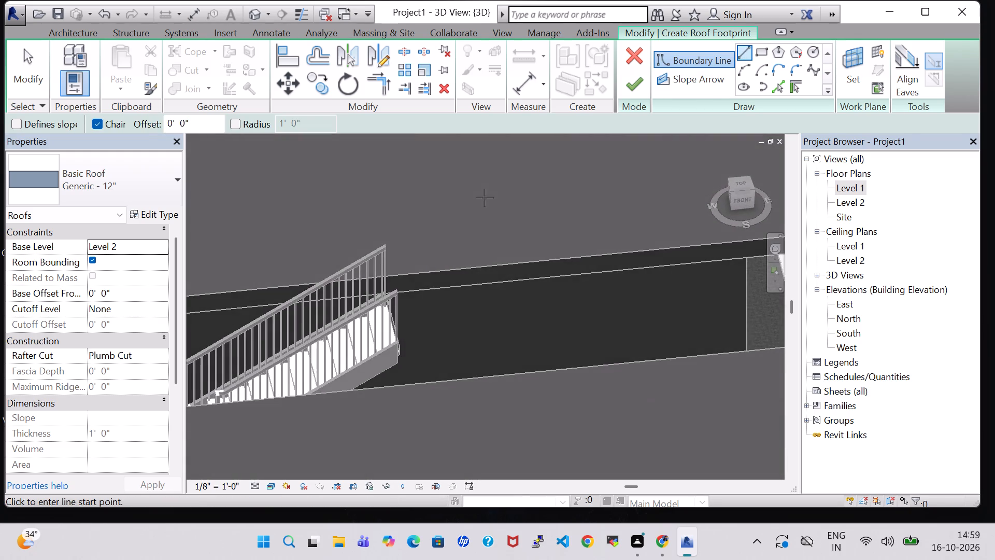
pyautogui.keyDown('shift'); pyautogui.moveTo(474, 345); pyautogui.dragTo(443, 291, button='middle'); pyautogui.keyUp('shift')
pyautogui.scroll(2, 422, 303)
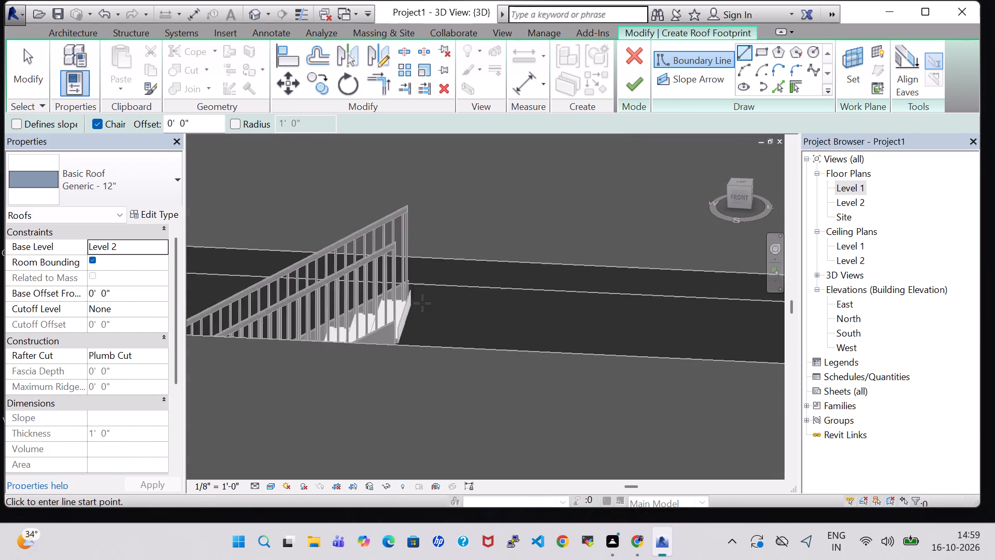
pyautogui.scroll(7, 422, 303)
pyautogui.click(396, 307)
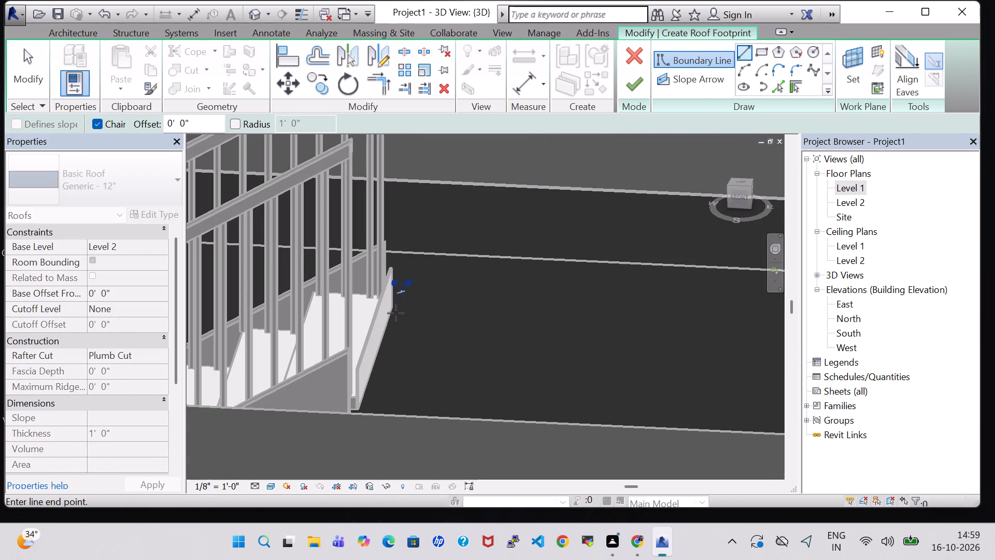
pyautogui.middleClick(383, 357)
pyautogui.keyDown('shift'); pyautogui.scroll(-3, 383, 357); pyautogui.keyUp('shift')
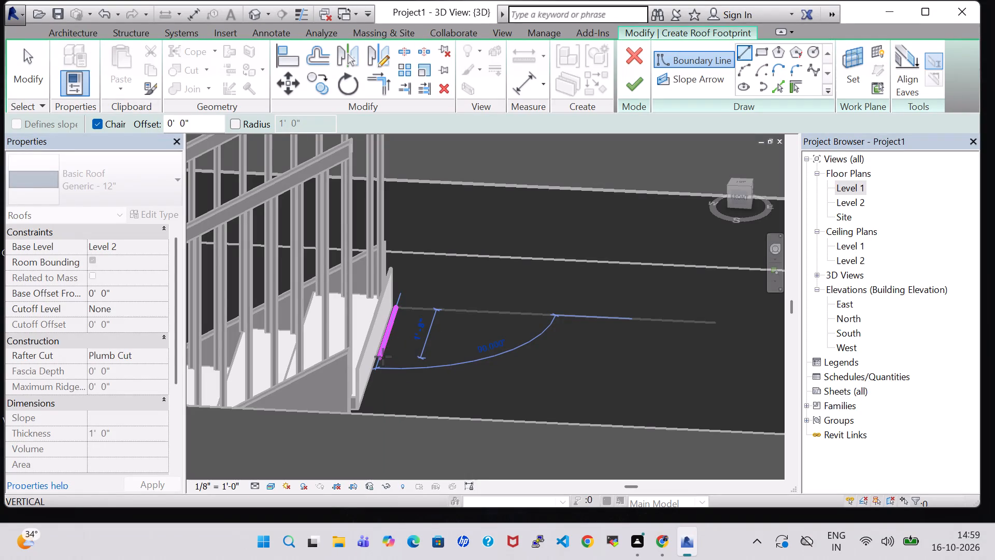
pyautogui.scroll(-2, 386, 349)
pyautogui.keyDown('shift'); pyautogui.moveTo(386, 349); pyautogui.dragTo(386, 374, button='middle'); pyautogui.keyUp('shift')
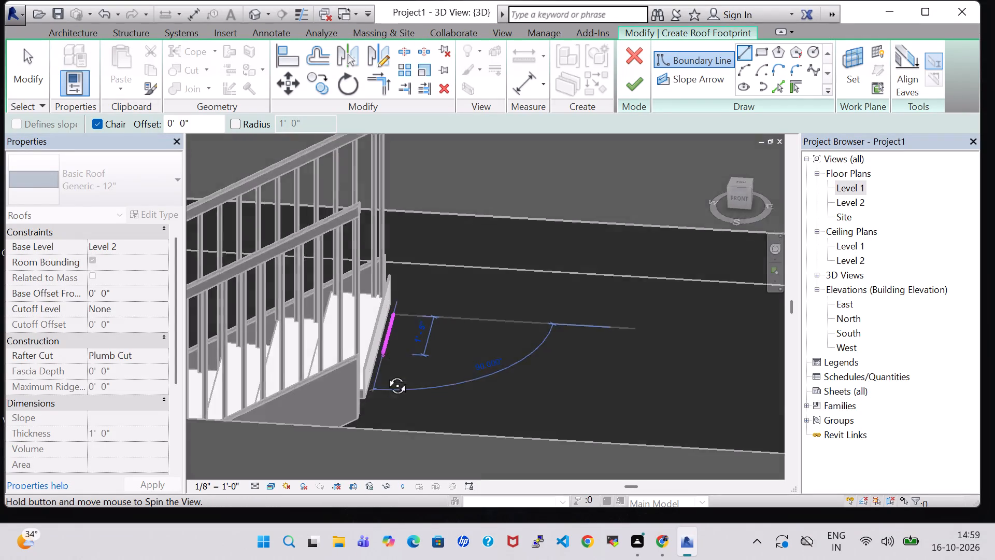
pyautogui.keyDown('shift'); pyautogui.moveTo(386, 374); pyautogui.dragTo(363, 465, button='middle'); pyautogui.keyUp('shift')
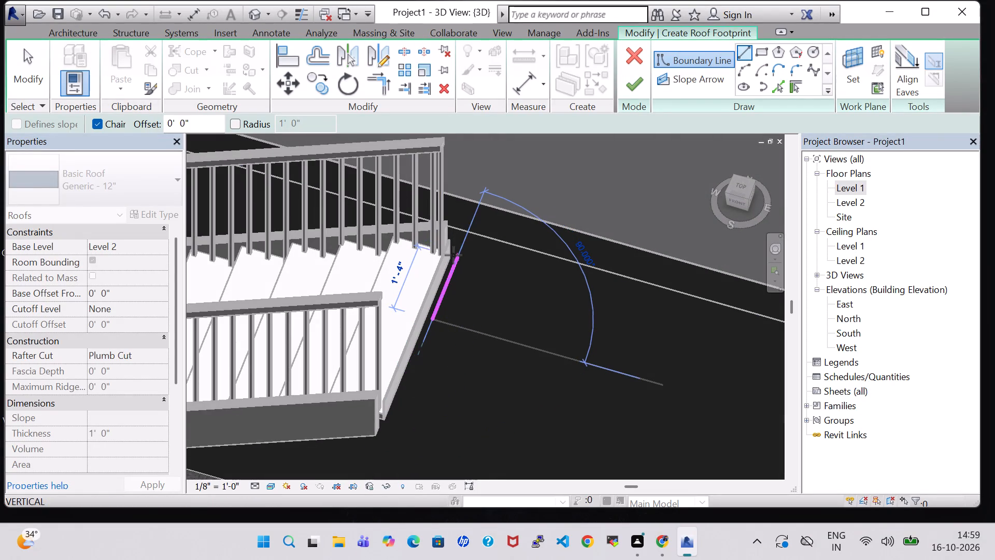
pyautogui.click(453, 260)
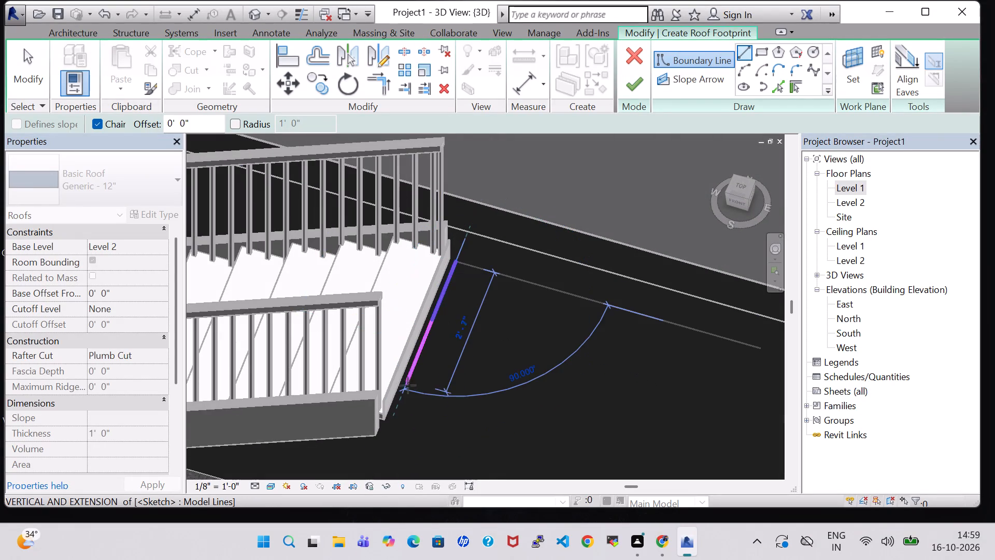
# Sketch the roof boundary's stair-side line across the lower flight to the southern roof's edge, about 7' - 4" long.
pyautogui.scroll(-3, 404, 395)
pyautogui.moveTo(377, 436); pyautogui.dragTo(443, 282, button='middle')
pyautogui.scroll(-1, 377, 436)
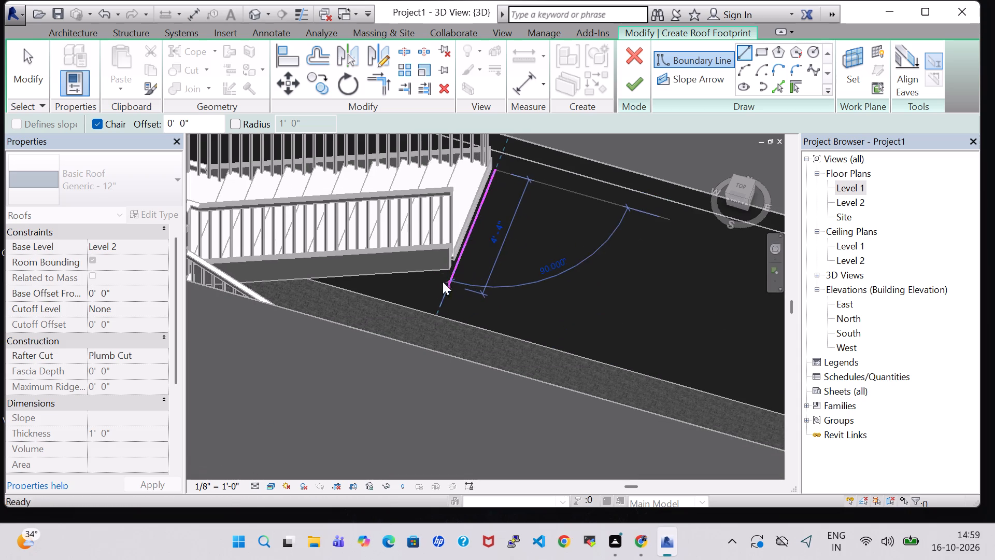
pyautogui.keyDown('shift'); pyautogui.moveTo(425, 329); pyautogui.dragTo(288, 334, button='middle'); pyautogui.keyUp('shift')
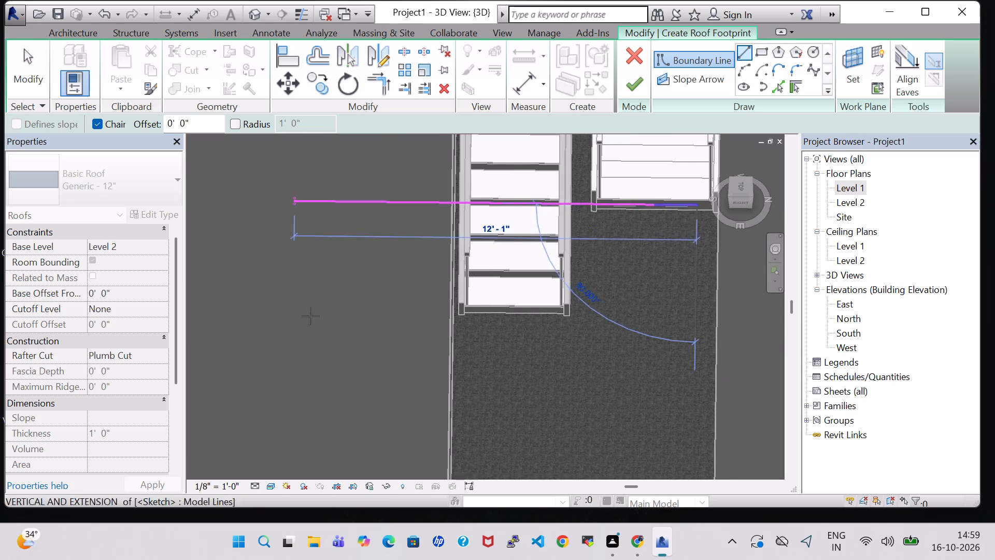
pyautogui.keyDown('shift'); pyautogui.moveTo(519, 203); pyautogui.dragTo(485, 199, button='middle'); pyautogui.keyUp('shift')
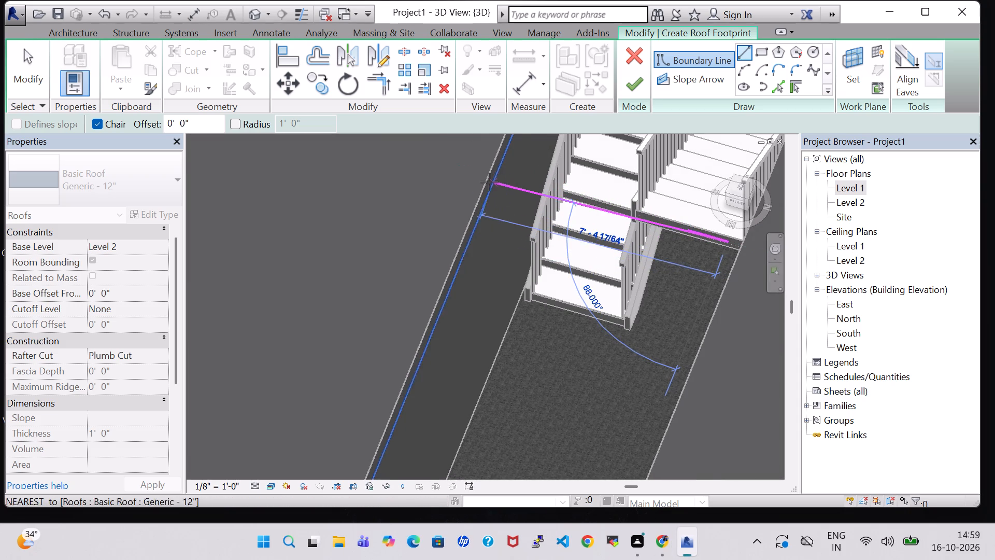
pyautogui.click(496, 188)
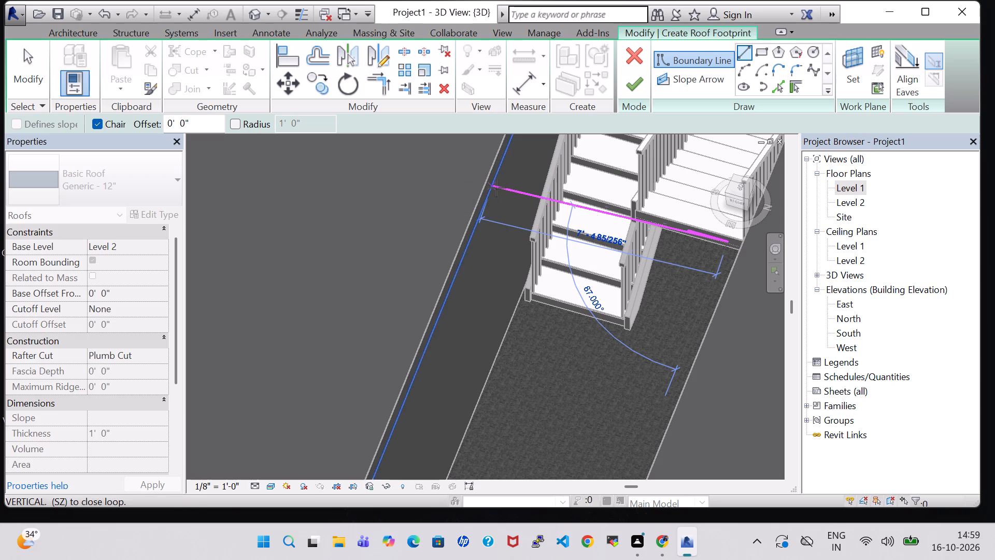
# Sketch the boundary along the southern roof's edge to its northeast corner and across the corridor to the northern roof's corner.
pyautogui.moveTo(409, 367); pyautogui.dragTo(472, 290, button='middle')
pyautogui.scroll(-5, 472, 290)
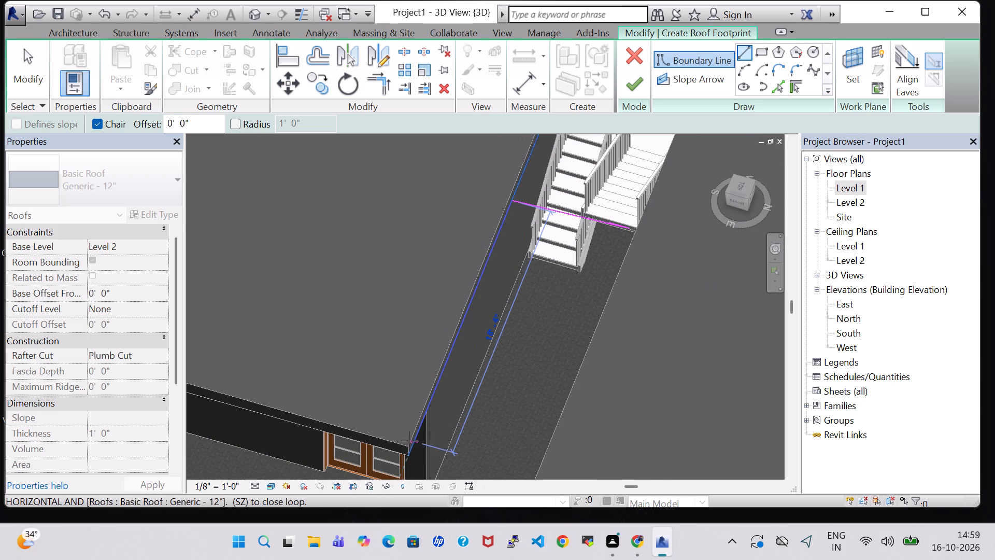
pyautogui.moveTo(407, 450); pyautogui.dragTo(559, 242, button='middle')
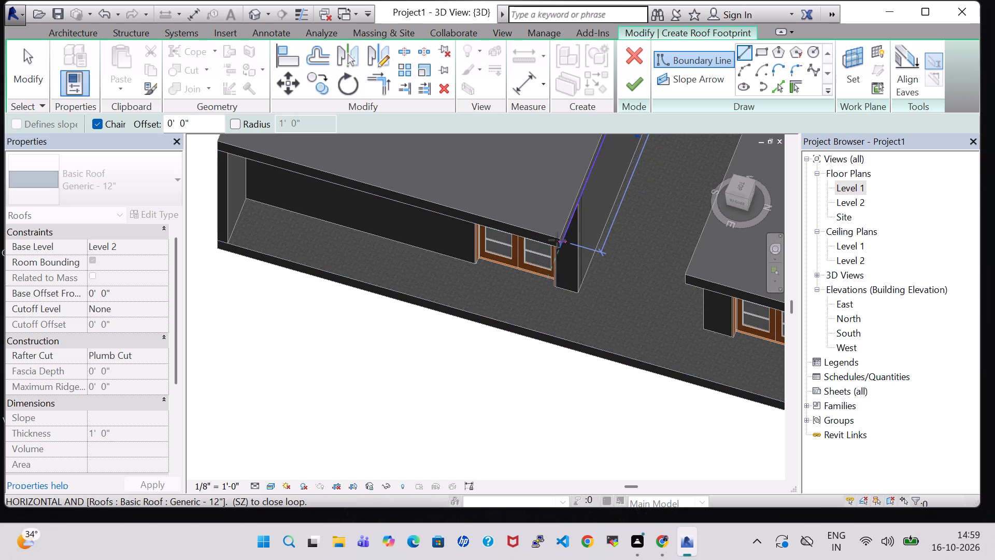
pyautogui.click(558, 240)
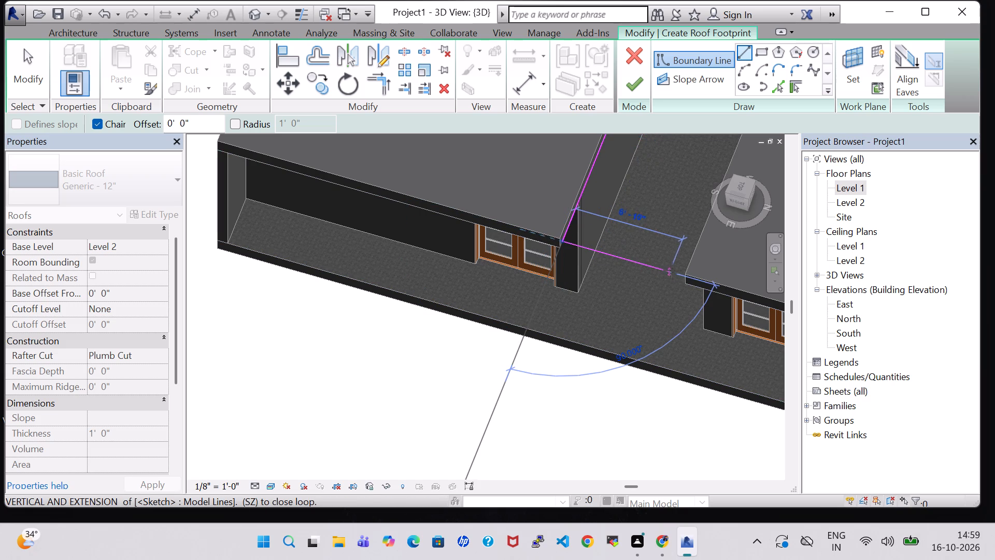
pyautogui.click(686, 273)
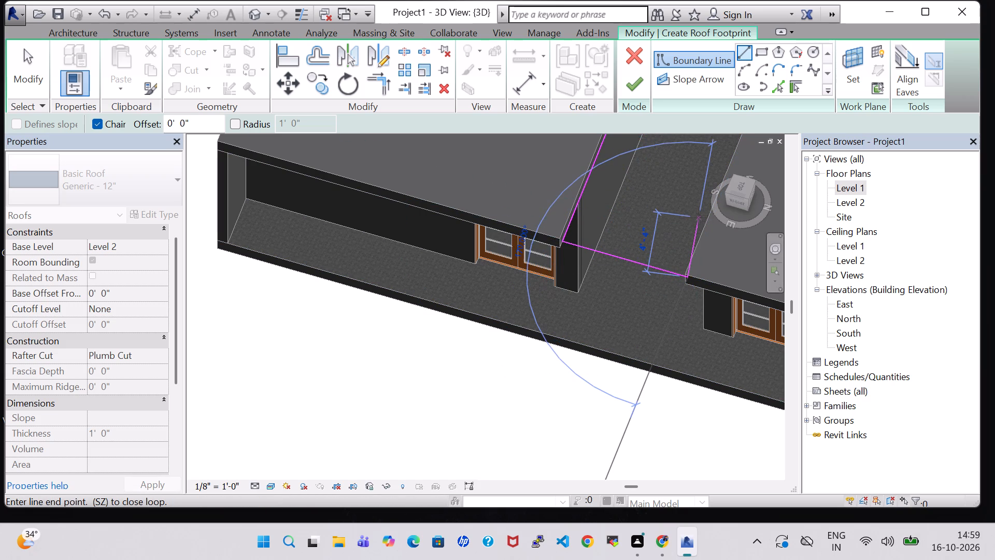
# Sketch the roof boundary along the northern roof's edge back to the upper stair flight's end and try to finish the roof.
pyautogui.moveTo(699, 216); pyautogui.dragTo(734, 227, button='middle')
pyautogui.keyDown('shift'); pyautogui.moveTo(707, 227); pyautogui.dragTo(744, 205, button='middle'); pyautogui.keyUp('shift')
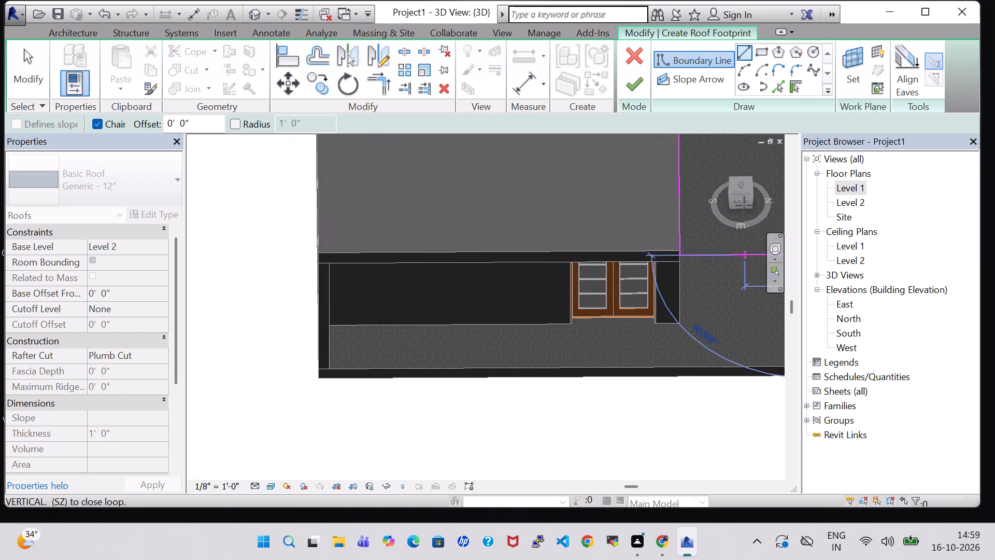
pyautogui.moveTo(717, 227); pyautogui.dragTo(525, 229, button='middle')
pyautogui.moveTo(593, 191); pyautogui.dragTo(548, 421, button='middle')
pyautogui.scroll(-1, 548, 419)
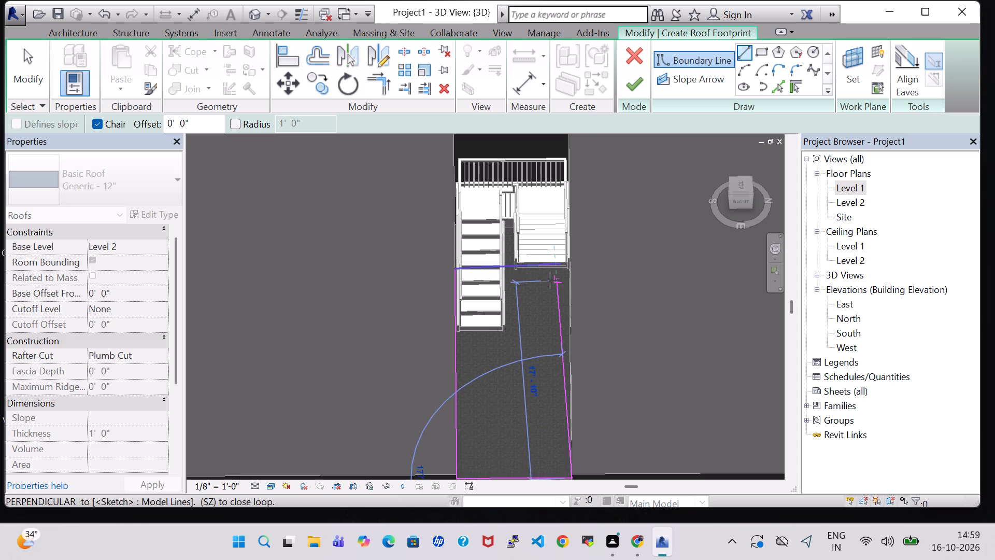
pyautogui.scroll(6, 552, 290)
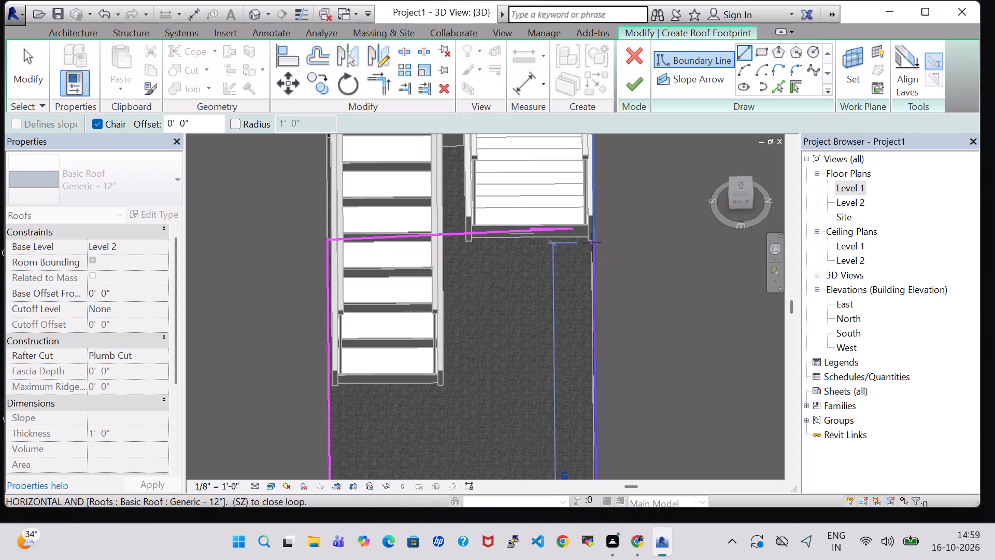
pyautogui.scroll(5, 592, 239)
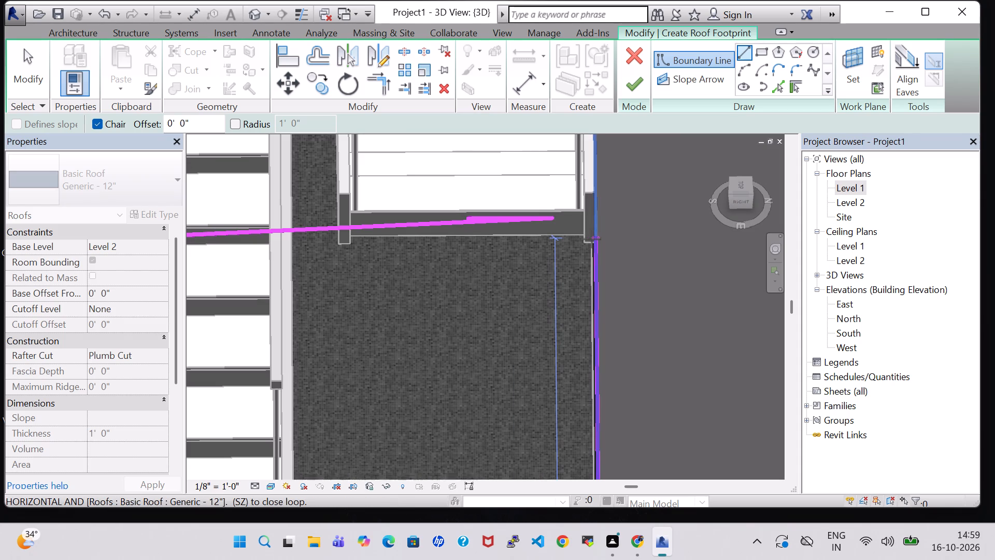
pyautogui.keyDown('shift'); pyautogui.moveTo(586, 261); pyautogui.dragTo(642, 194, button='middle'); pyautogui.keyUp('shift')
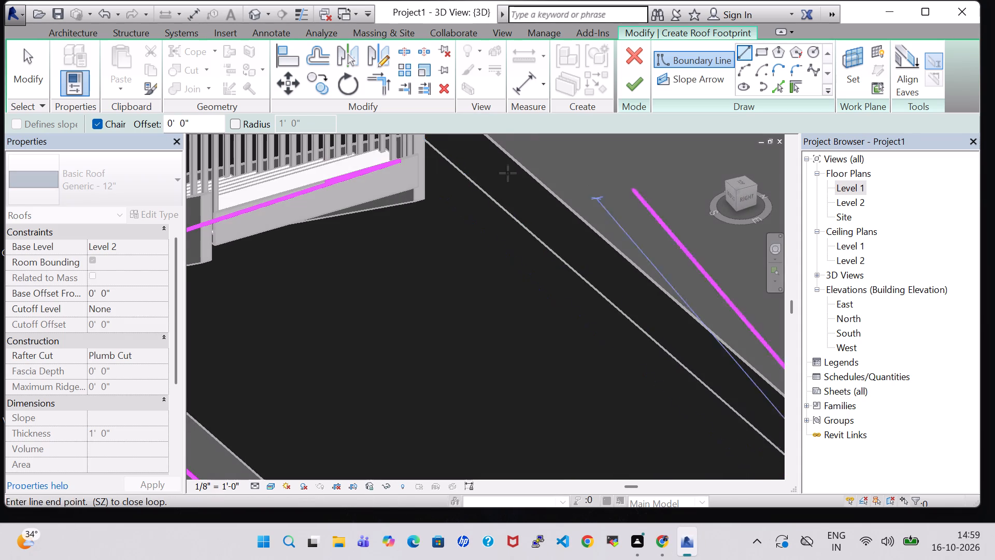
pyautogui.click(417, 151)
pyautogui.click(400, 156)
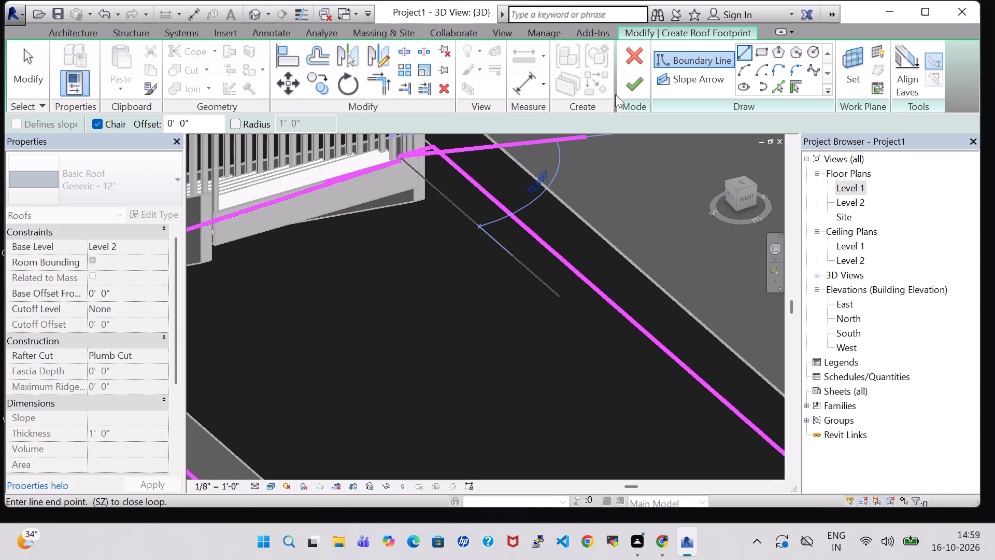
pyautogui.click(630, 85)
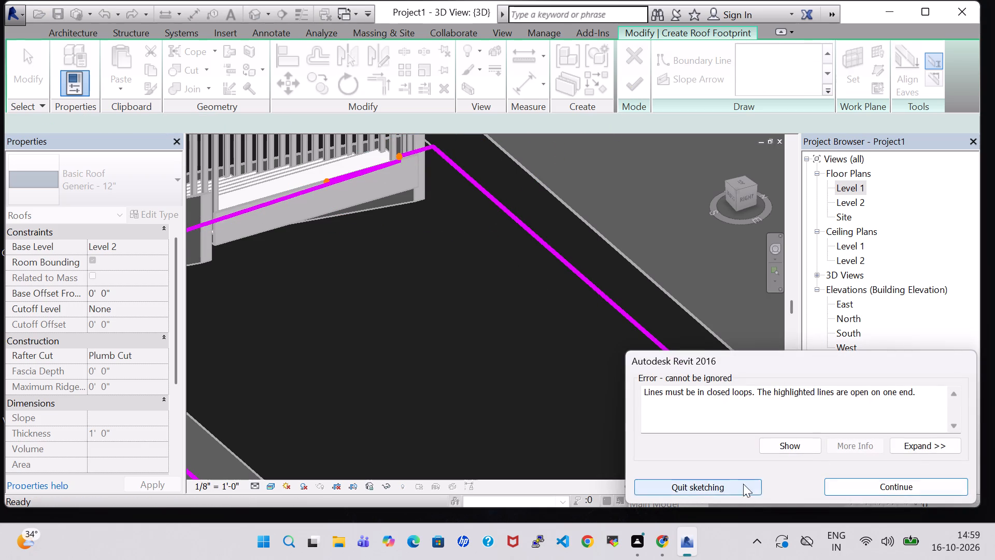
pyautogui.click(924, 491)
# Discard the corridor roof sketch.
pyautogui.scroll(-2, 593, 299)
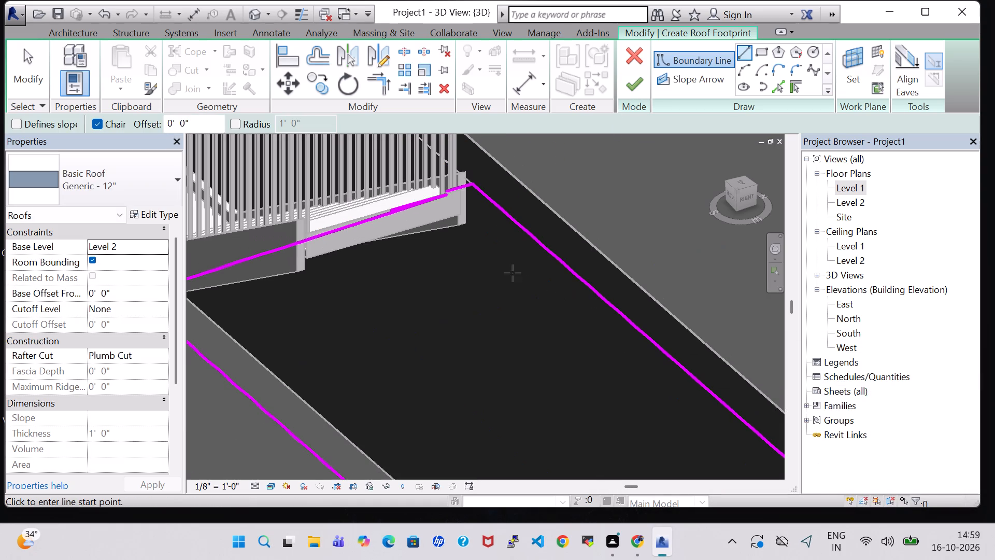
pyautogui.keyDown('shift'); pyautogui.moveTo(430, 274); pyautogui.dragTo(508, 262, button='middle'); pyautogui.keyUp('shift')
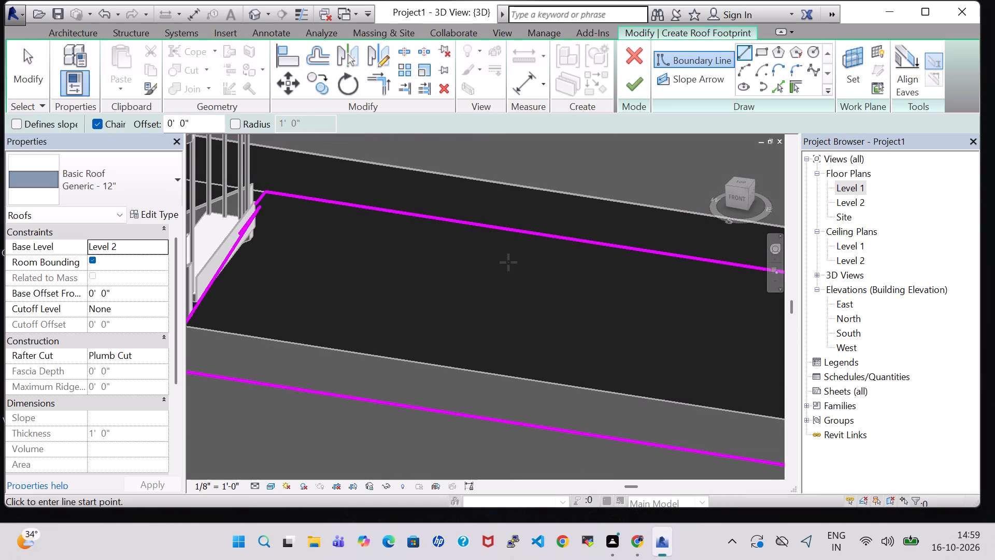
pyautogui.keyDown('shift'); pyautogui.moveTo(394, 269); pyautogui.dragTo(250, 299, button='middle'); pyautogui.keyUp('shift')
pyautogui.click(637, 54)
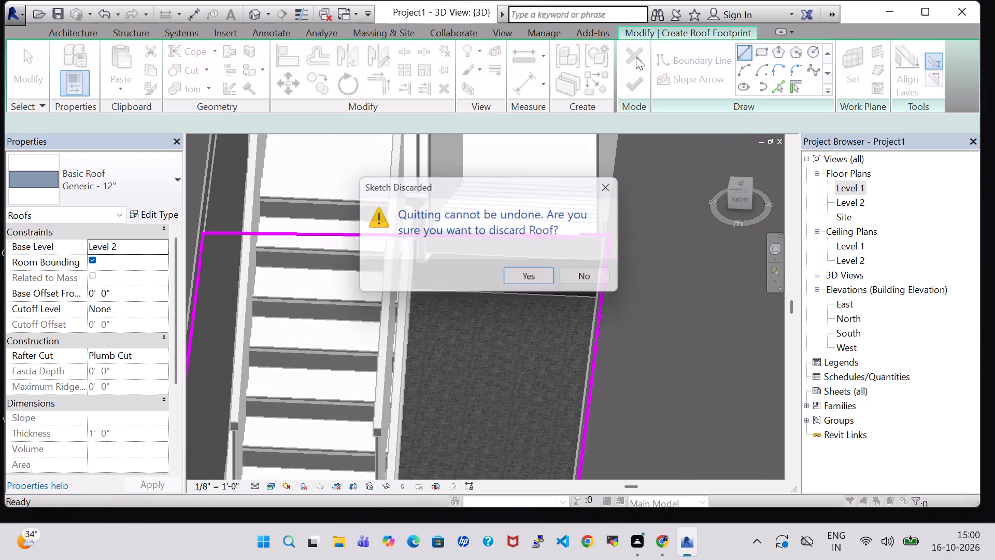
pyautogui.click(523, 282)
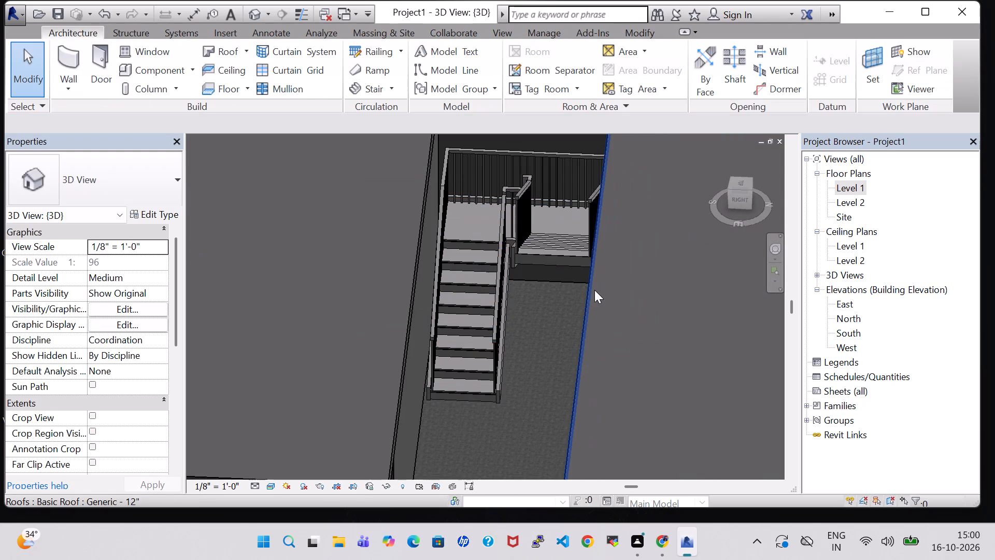
# Start a new footprint roof on Level 2 and, in the Level 1 plan, sketch a boundary line about 7' - 10" across the corridor at the upper flight's end.
pyautogui.moveTo(594, 290); pyautogui.dragTo(793, 301, button='middle')
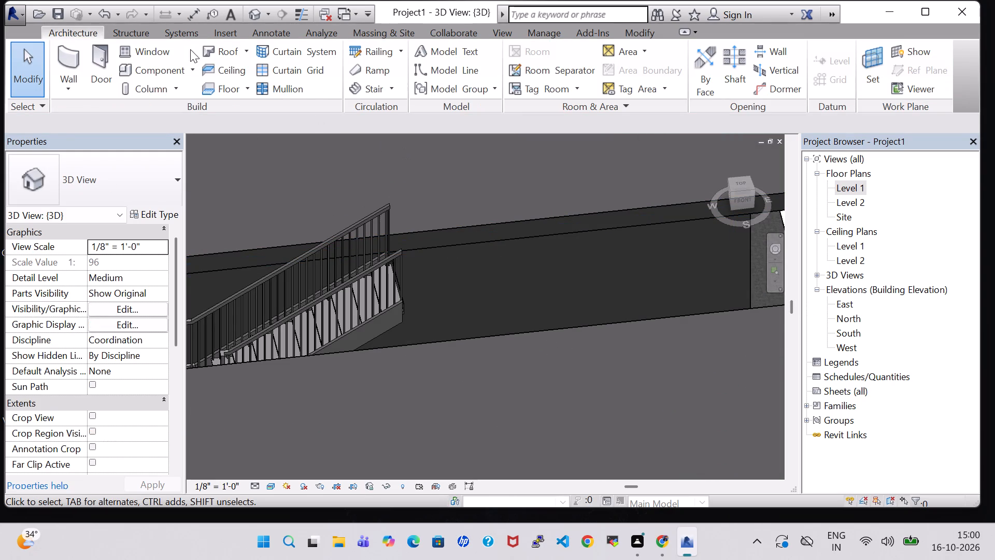
pyautogui.click(210, 46)
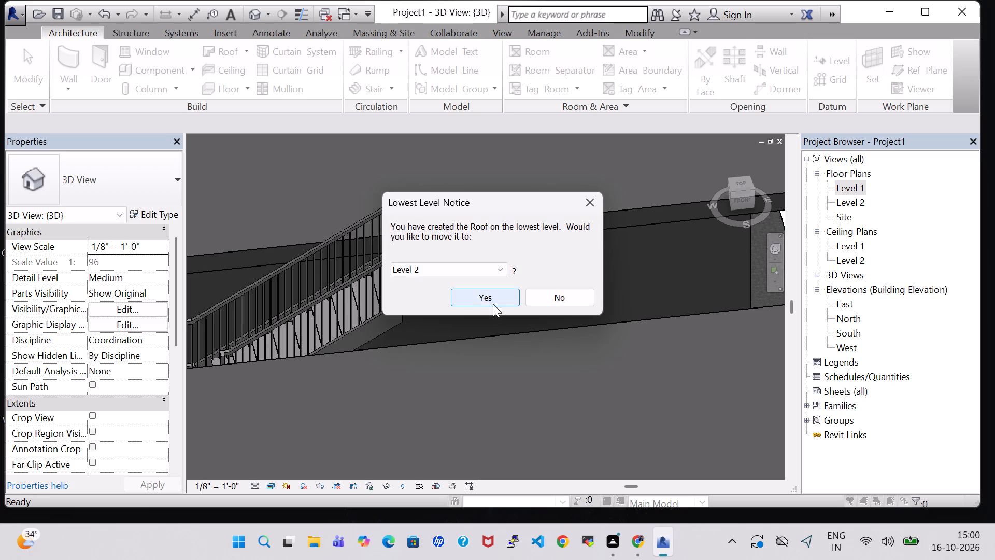
pyautogui.click(493, 304)
pyautogui.doubleClick(856, 188)
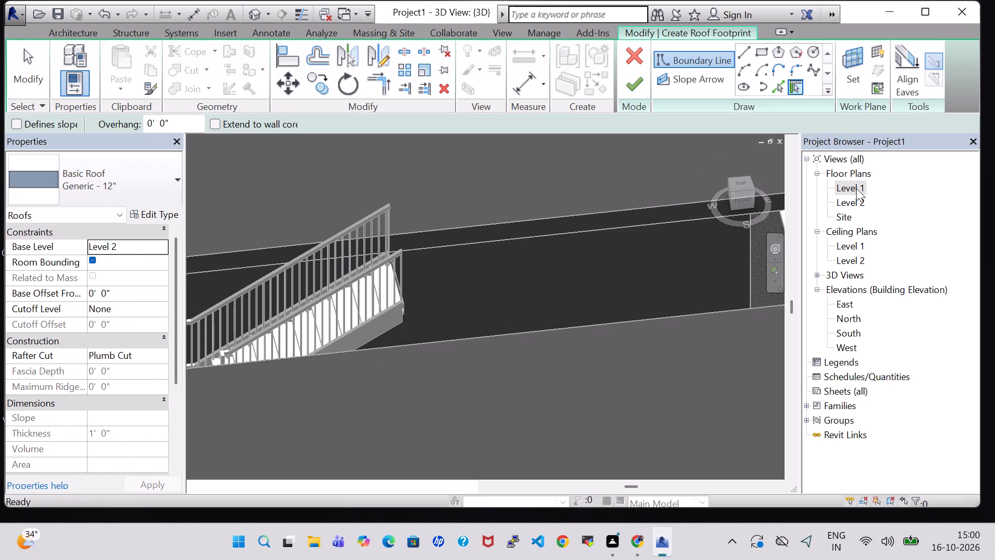
pyautogui.moveTo(544, 203); pyautogui.dragTo(502, 323, button='middle')
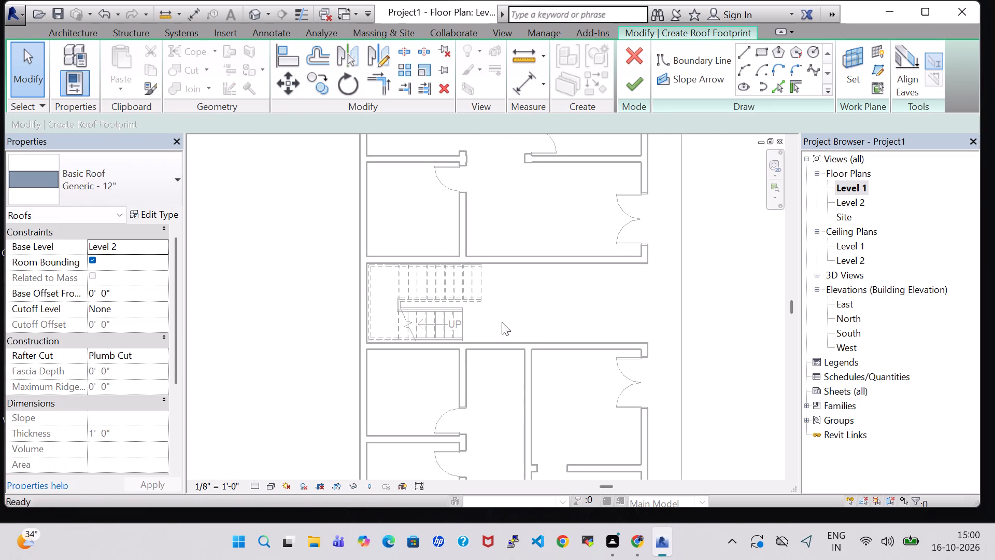
pyautogui.click(747, 53)
pyautogui.scroll(4, 518, 283)
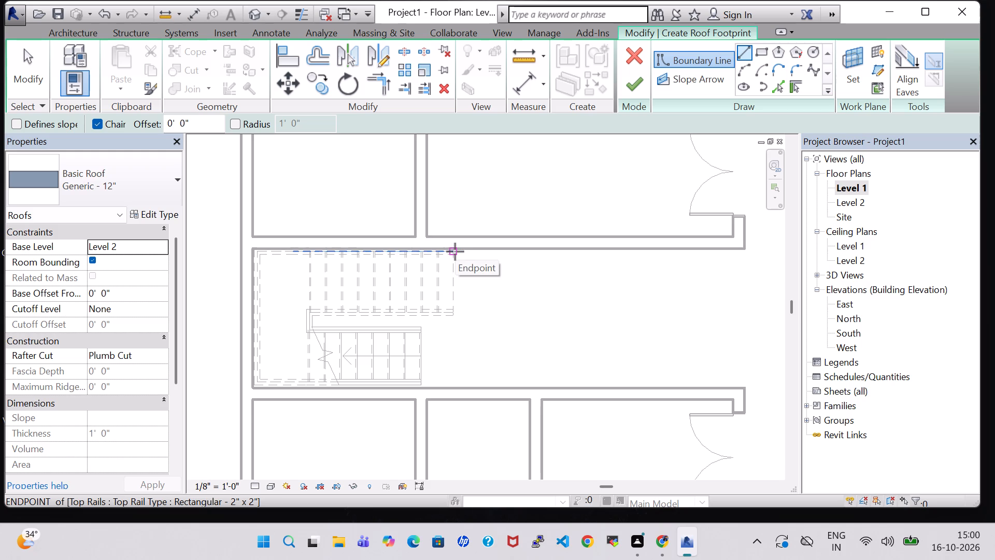
pyautogui.click(455, 251)
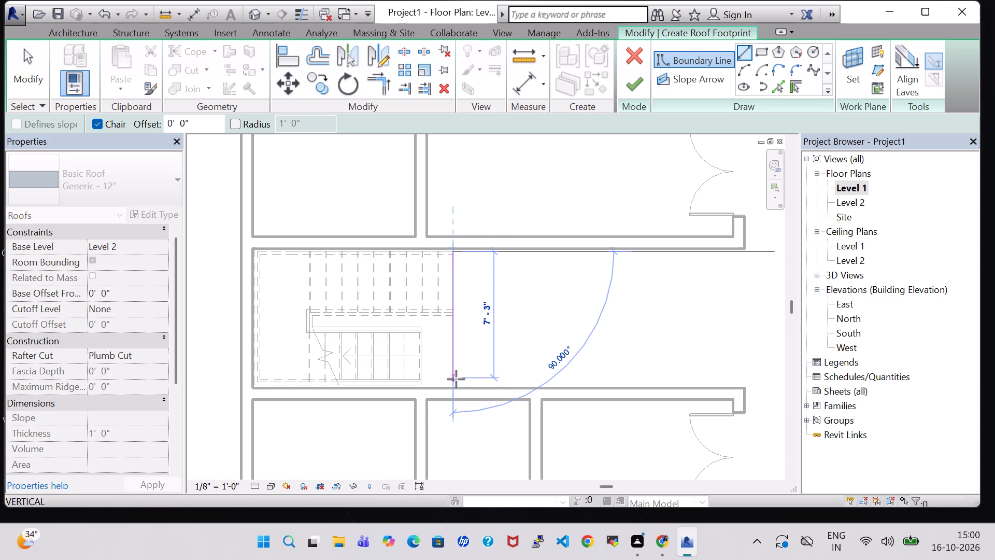
pyautogui.click(456, 388)
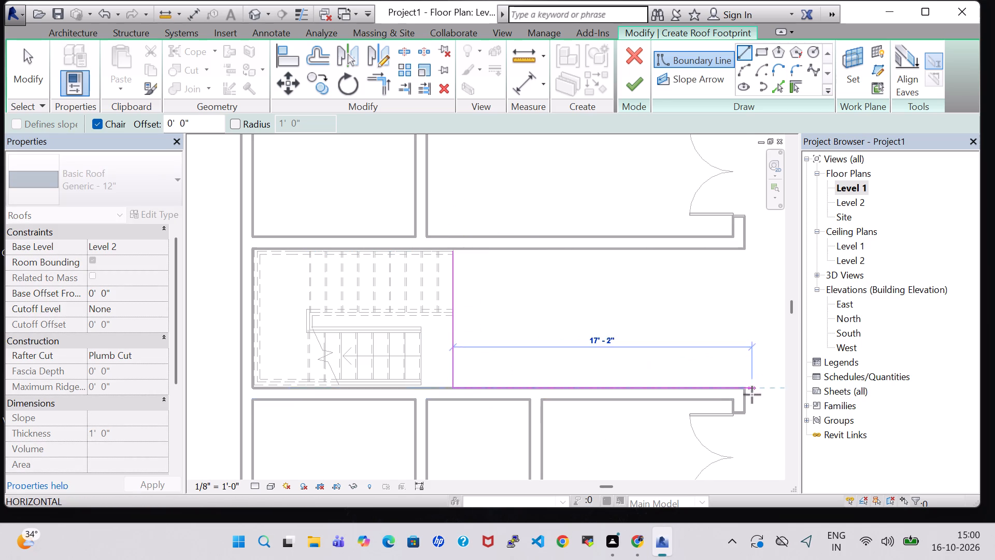
# Close the roof boundary as a rectangle extending about 20' - 2" from the stair to the room separation line, and finish the roof.
pyautogui.scroll(-2, 752, 394)
pyautogui.moveTo(746, 386); pyautogui.dragTo(598, 384, button='middle')
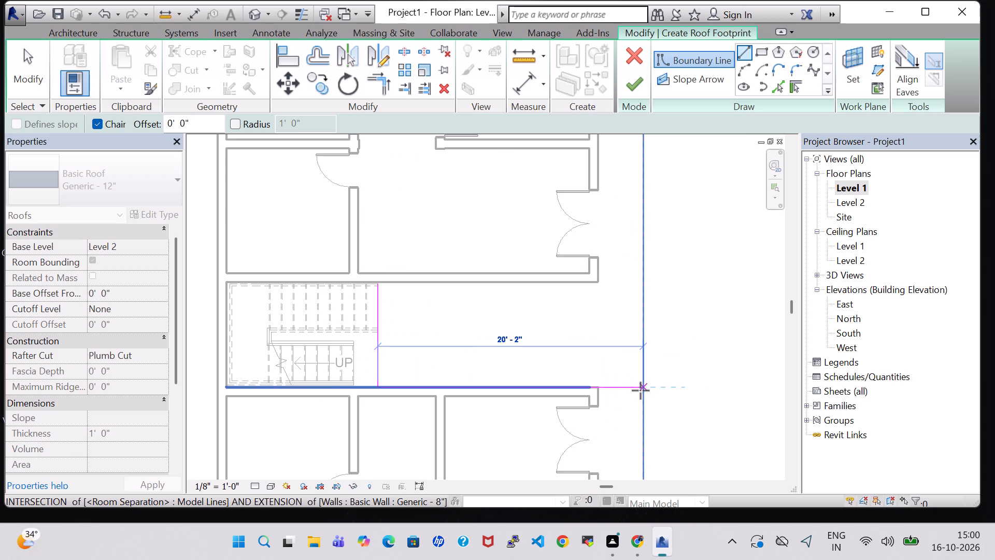
pyautogui.click(644, 390)
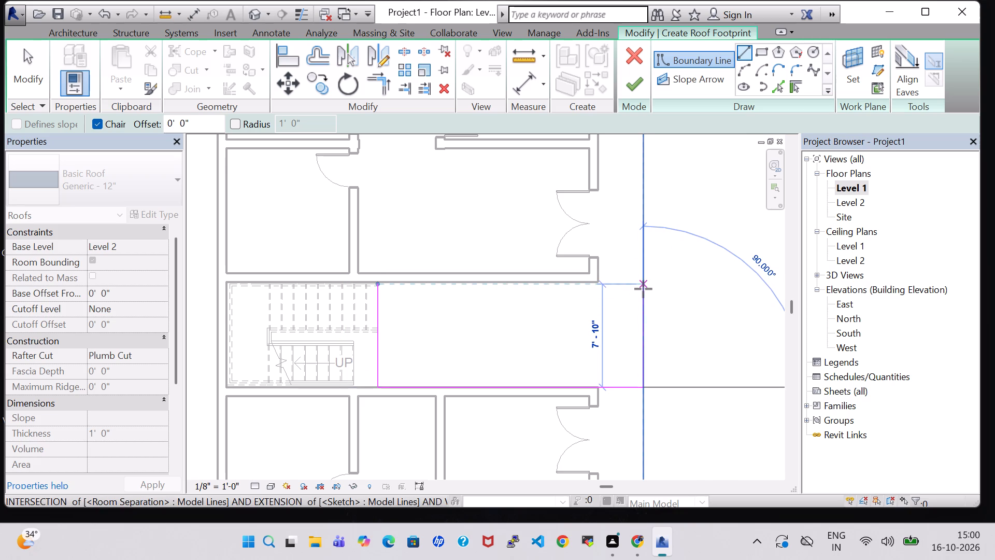
pyautogui.click(642, 285)
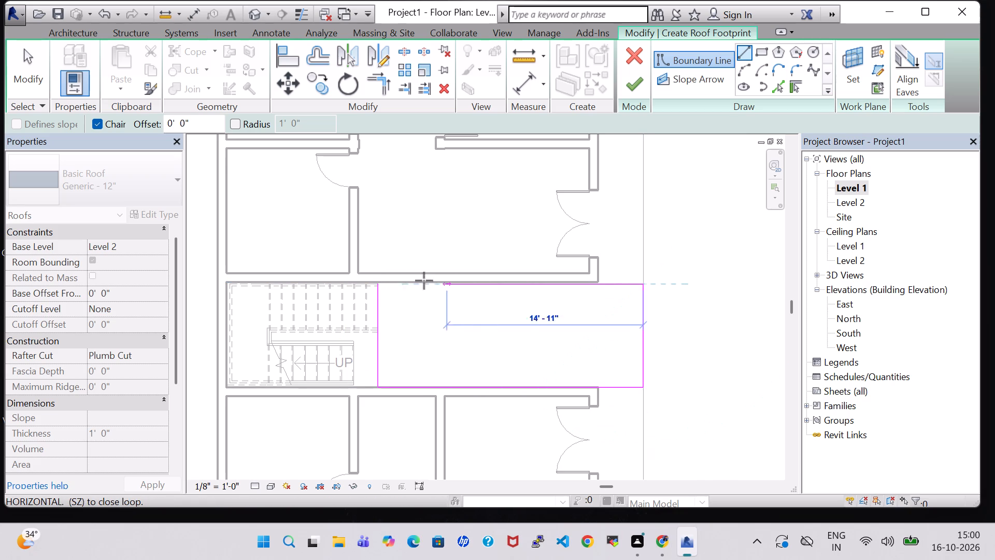
pyautogui.click(379, 286)
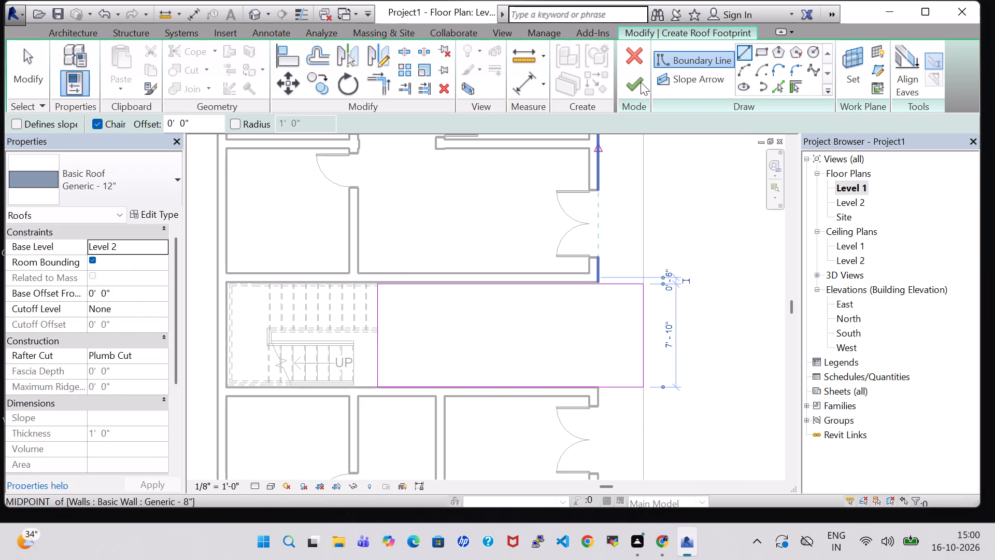
pyautogui.click(641, 82)
# Examine in 3D how the corridor roof fits between the northern and southern roofs and around the U-shaped stair.
pyautogui.click(251, 17)
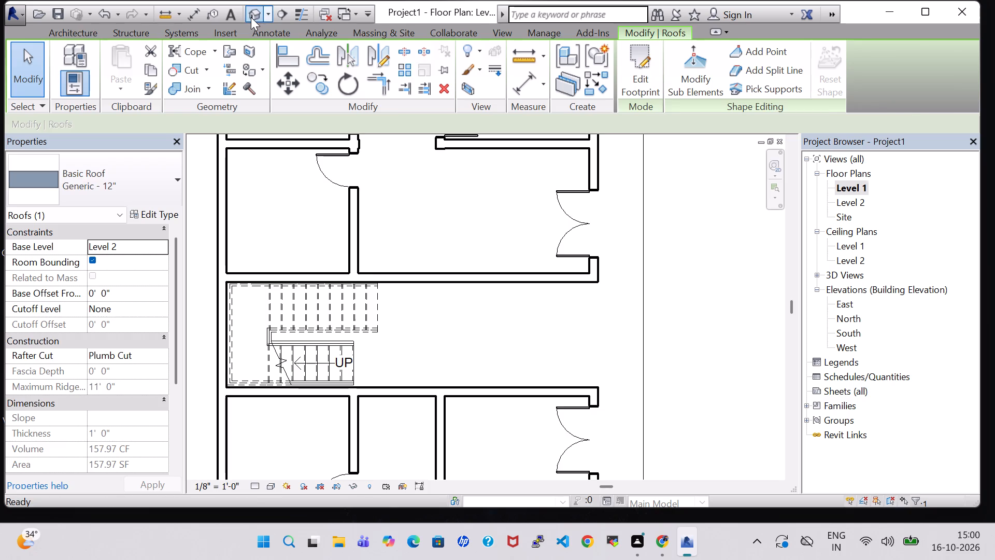
pyautogui.keyDown('shift'); pyautogui.moveTo(526, 306); pyautogui.dragTo(378, 301, button='middle'); pyautogui.keyUp('shift')
pyautogui.moveTo(476, 348); pyautogui.dragTo(456, 290, button='middle')
pyautogui.keyDown('shift'); pyautogui.moveTo(473, 291); pyautogui.dragTo(408, 278, button='middle'); pyautogui.keyUp('shift')
pyautogui.moveTo(429, 306); pyautogui.dragTo(483, 396, button='middle')
pyautogui.keyDown('shift'); pyautogui.scroll(-1, 469, 308); pyautogui.keyUp('shift')
pyautogui.keyDown('shift'); pyautogui.moveTo(465, 329); pyautogui.dragTo(602, 256, button='middle'); pyautogui.keyUp('shift')
pyautogui.keyDown('shift'); pyautogui.moveTo(496, 267); pyautogui.dragTo(643, 305, button='middle'); pyautogui.keyUp('shift')
pyautogui.moveTo(624, 312); pyautogui.dragTo(663, 236, button='middle')
pyautogui.keyDown('shift'); pyautogui.moveTo(634, 236); pyautogui.dragTo(634, 291, button='middle'); pyautogui.keyUp('shift')
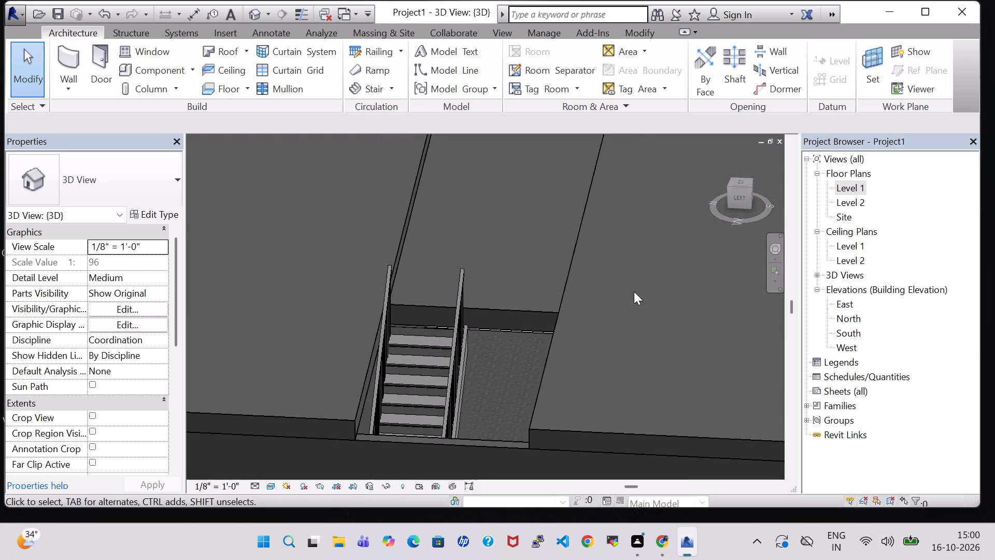
pyautogui.scroll(-3, 592, 321)
pyautogui.keyDown('shift'); pyautogui.moveTo(664, 341); pyautogui.dragTo(513, 339, button='middle'); pyautogui.keyUp('shift')
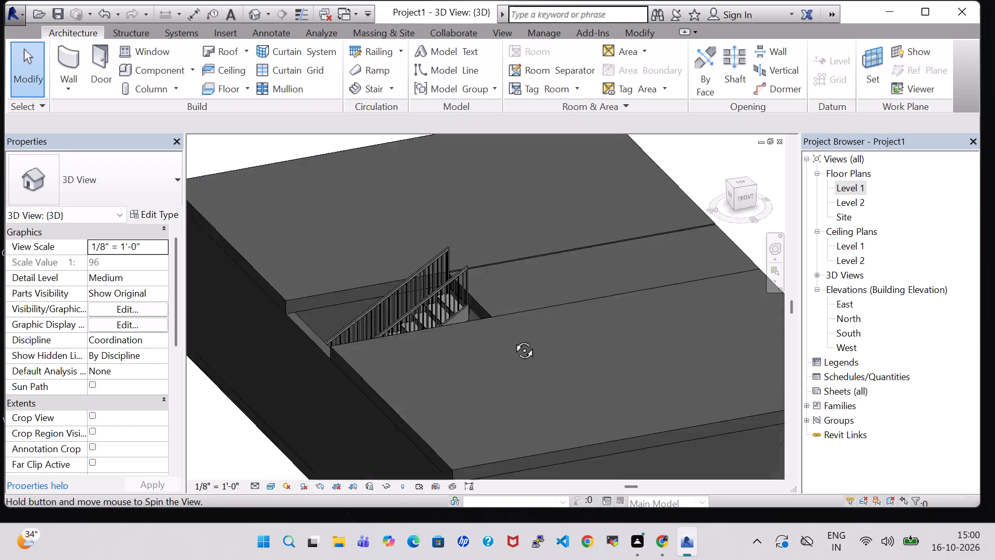
pyautogui.keyDown('shift'); pyautogui.moveTo(513, 339); pyautogui.dragTo(375, 335, button='middle'); pyautogui.keyUp('shift')
pyautogui.moveTo(432, 367); pyautogui.dragTo(390, 279, button='middle')
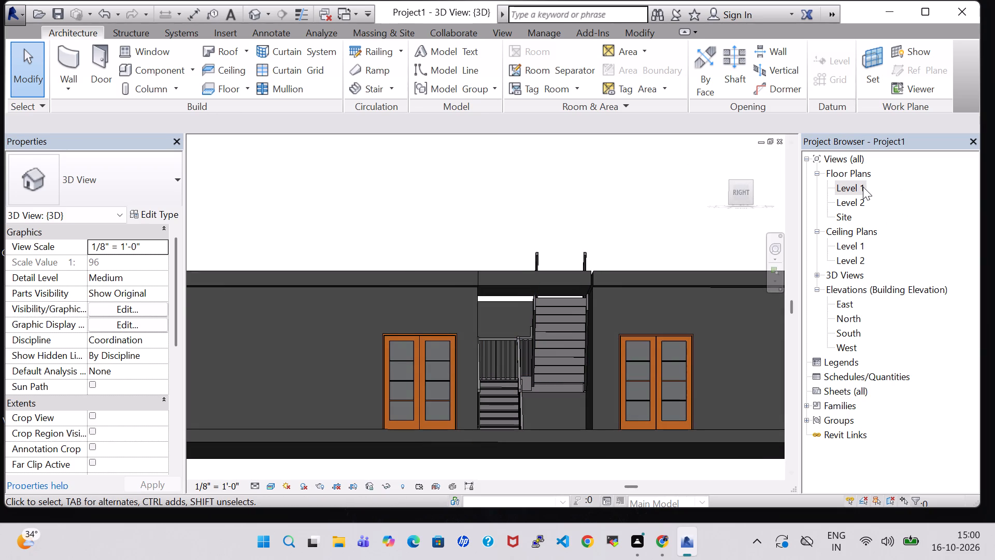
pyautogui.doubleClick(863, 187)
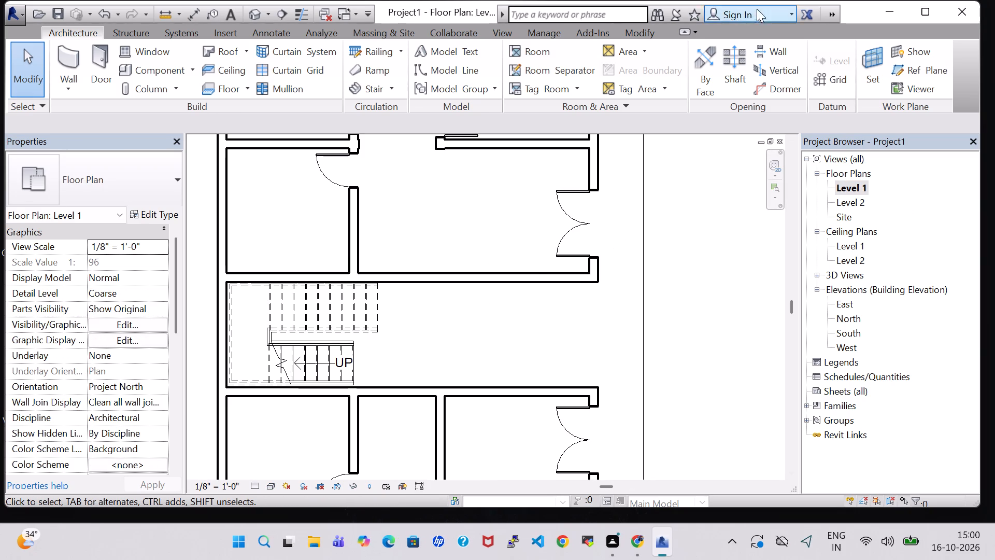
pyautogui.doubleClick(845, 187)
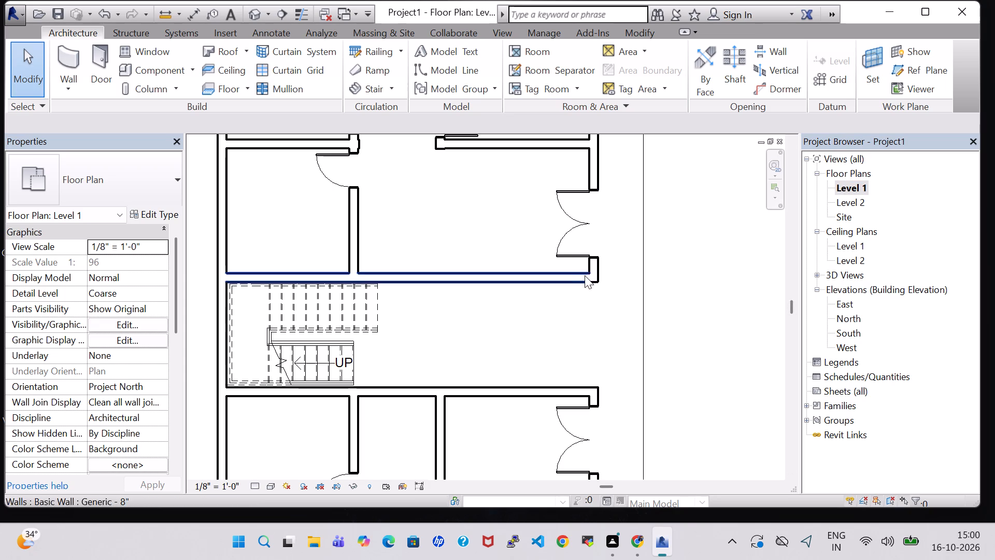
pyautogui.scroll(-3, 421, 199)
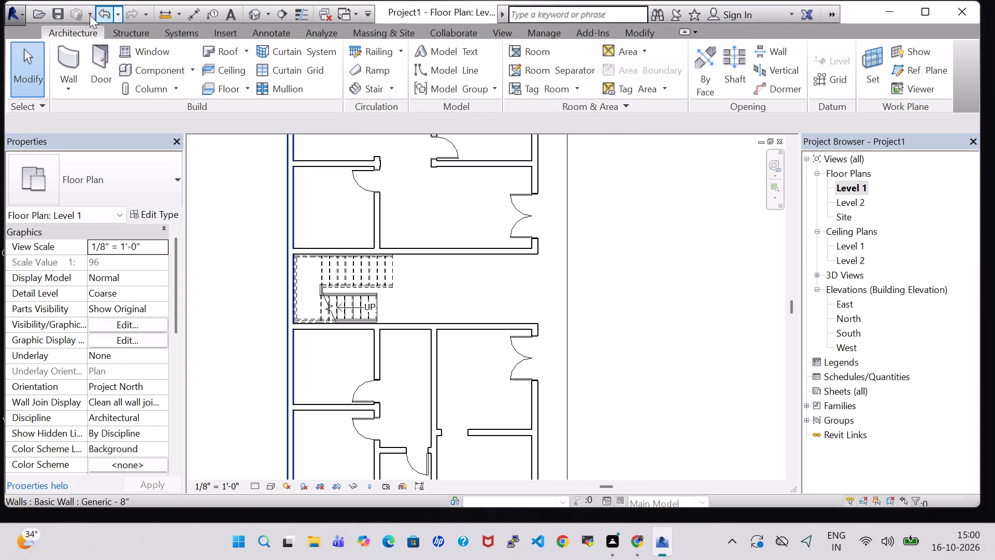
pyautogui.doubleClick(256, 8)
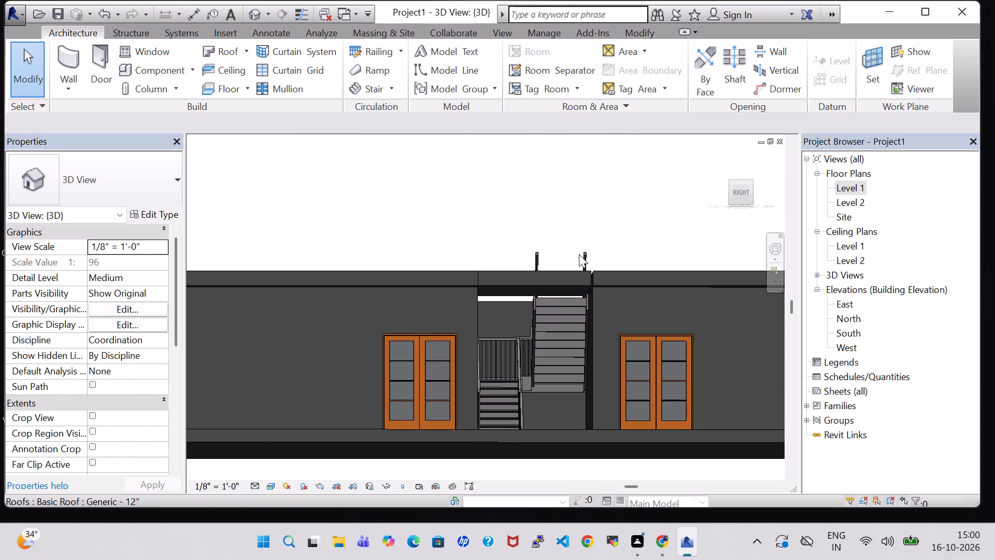
# Edit the corridor roof's footprint, nudging its northern boundary line outward to make the roof 8' - 2" wide, and finish the edit.
pyautogui.keyDown('shift'); pyautogui.moveTo(610, 187); pyautogui.dragTo(626, 299, button='middle'); pyautogui.keyUp('shift')
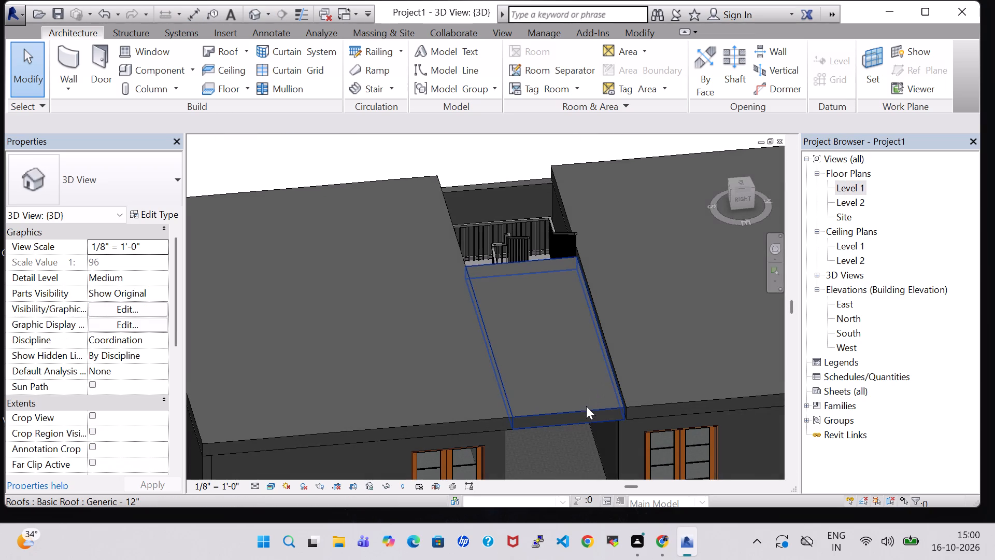
pyautogui.doubleClick(586, 406)
pyautogui.scroll(4, 647, 396)
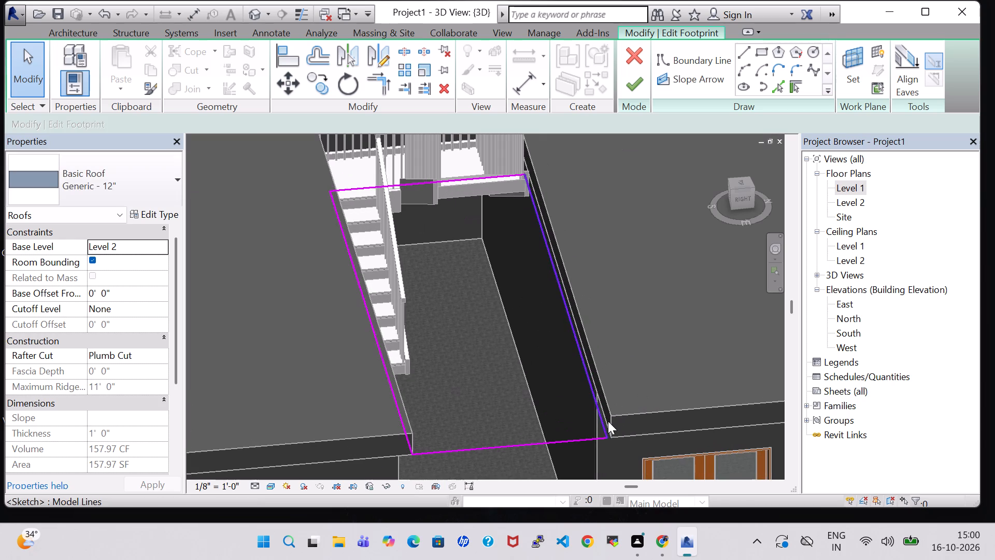
pyautogui.click(607, 421)
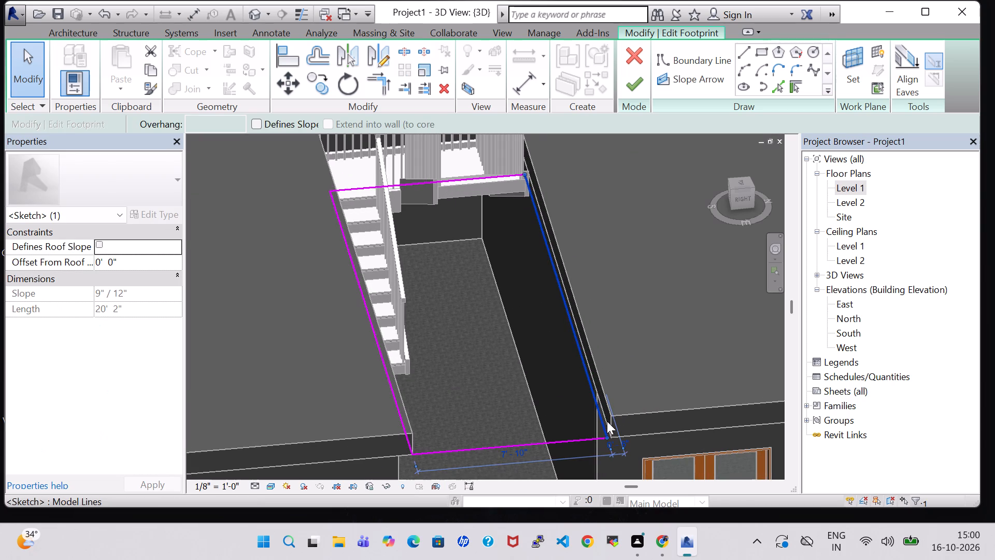
pyautogui.press('Right')
pyautogui.press('Right')
pyautogui.press('Right')
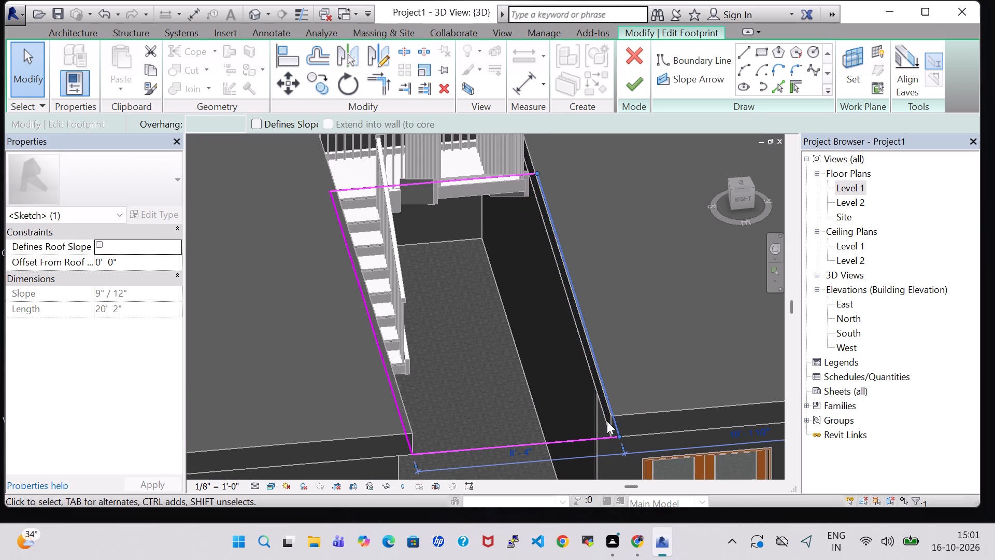
pyautogui.press('Left')
pyautogui.press('Left')
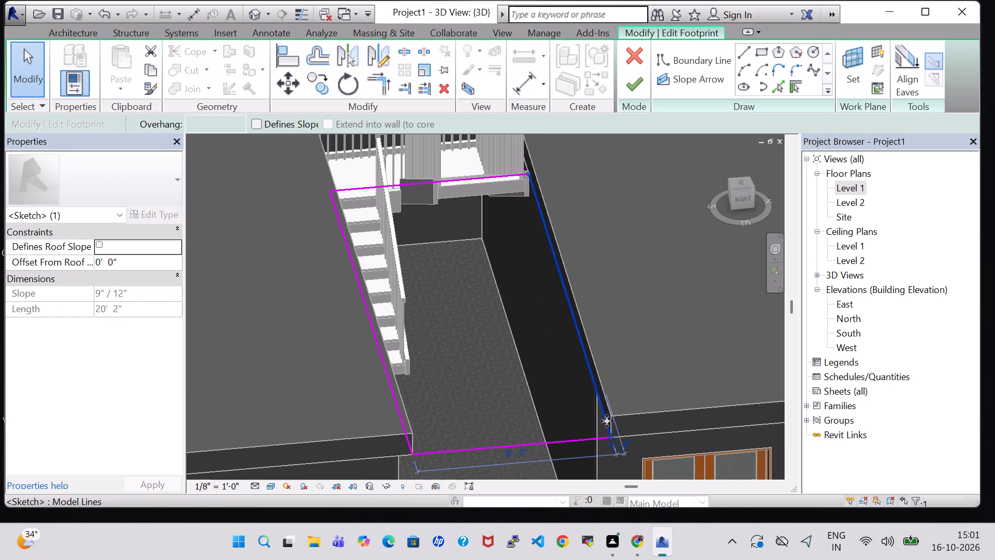
pyautogui.press('Right')
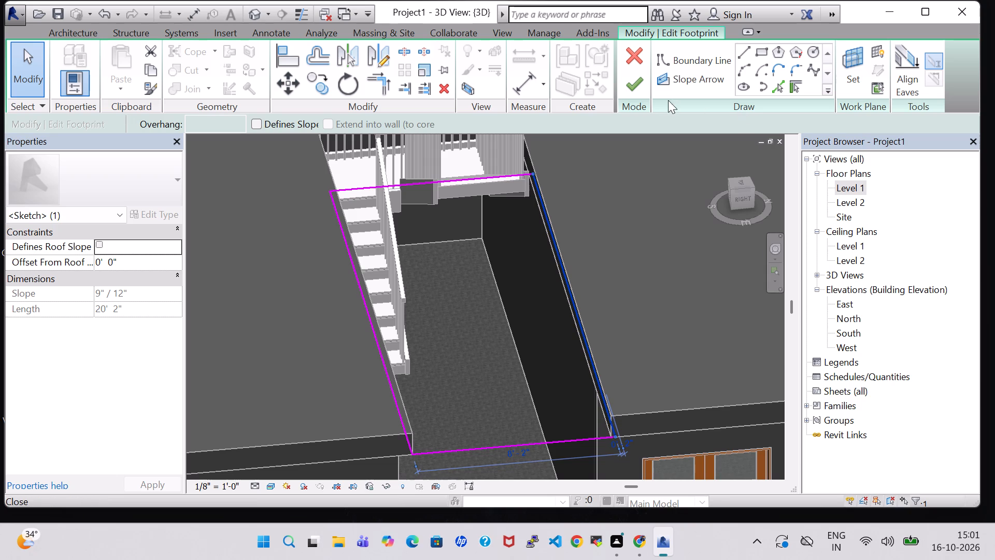
pyautogui.click(646, 91)
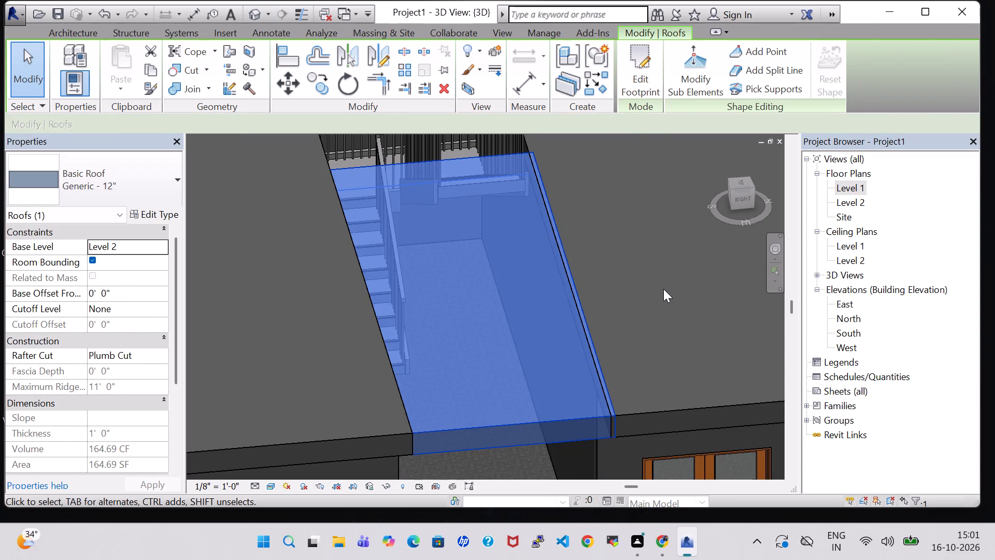
pyautogui.click(663, 289)
# Change the northern, corridor and southern roofs to the type Steel Truss - Insulation on Metal Deck - EPDM.
pyautogui.keyDown('shift'); pyautogui.moveTo(638, 309); pyautogui.dragTo(602, 194, button='middle'); pyautogui.keyUp('shift')
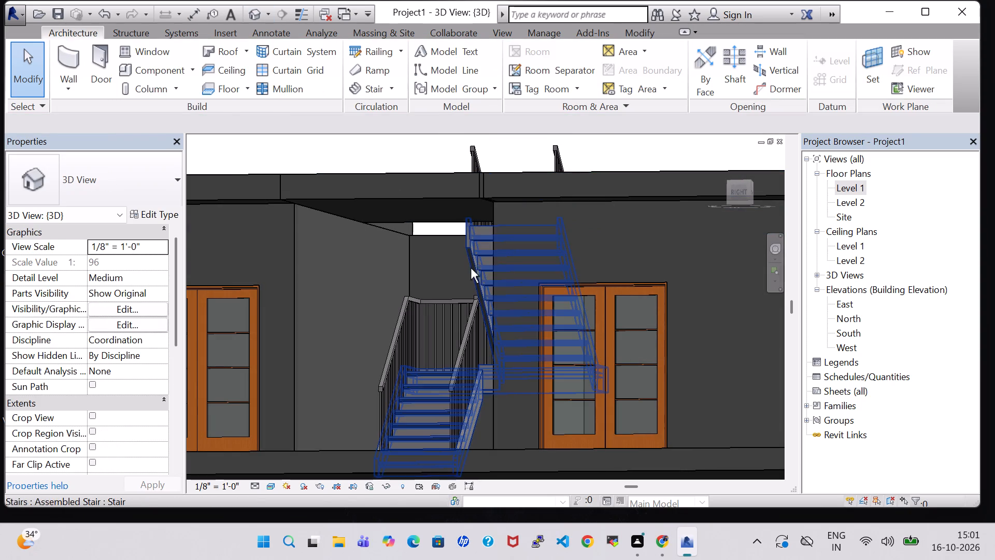
pyautogui.keyDown('shift'); pyautogui.moveTo(471, 268); pyautogui.dragTo(513, 315, button='middle'); pyautogui.keyUp('shift')
pyautogui.scroll(-6, 513, 315)
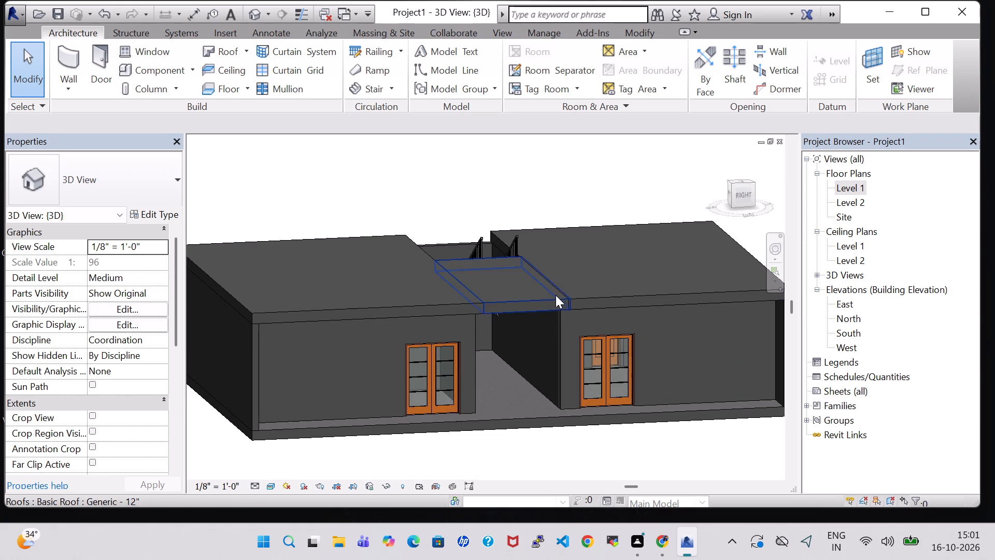
pyautogui.click(622, 228)
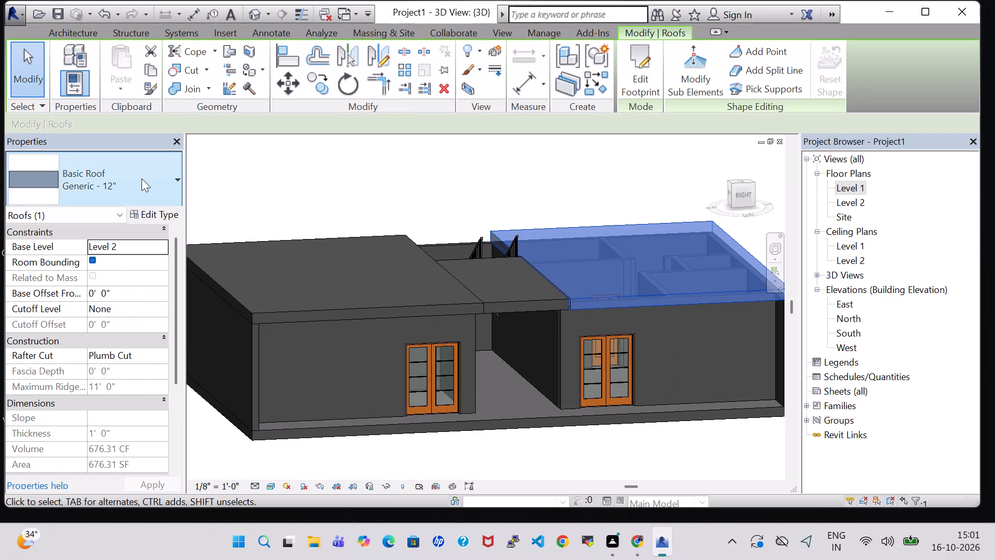
pyautogui.click(126, 177)
pyautogui.click(108, 383)
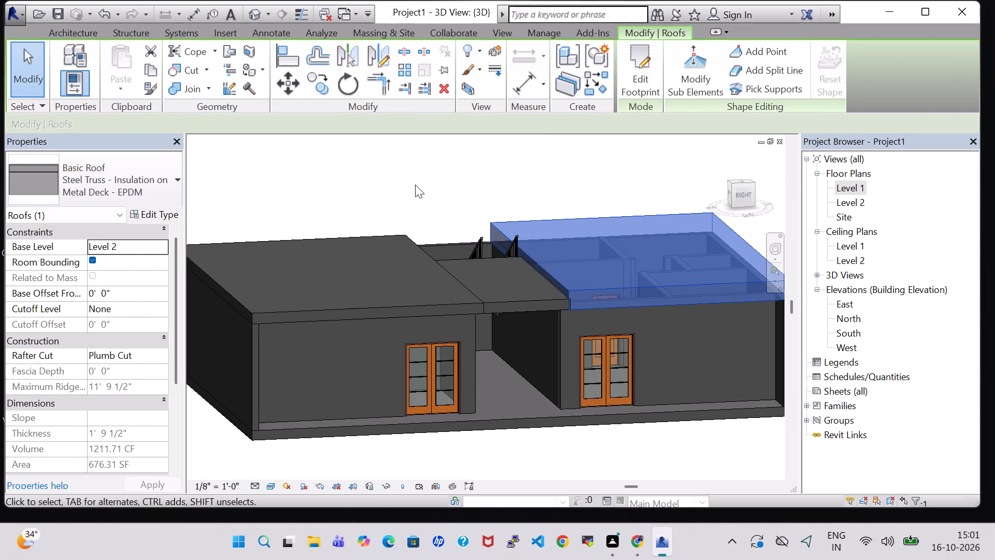
pyautogui.click(415, 185)
pyautogui.click(533, 296)
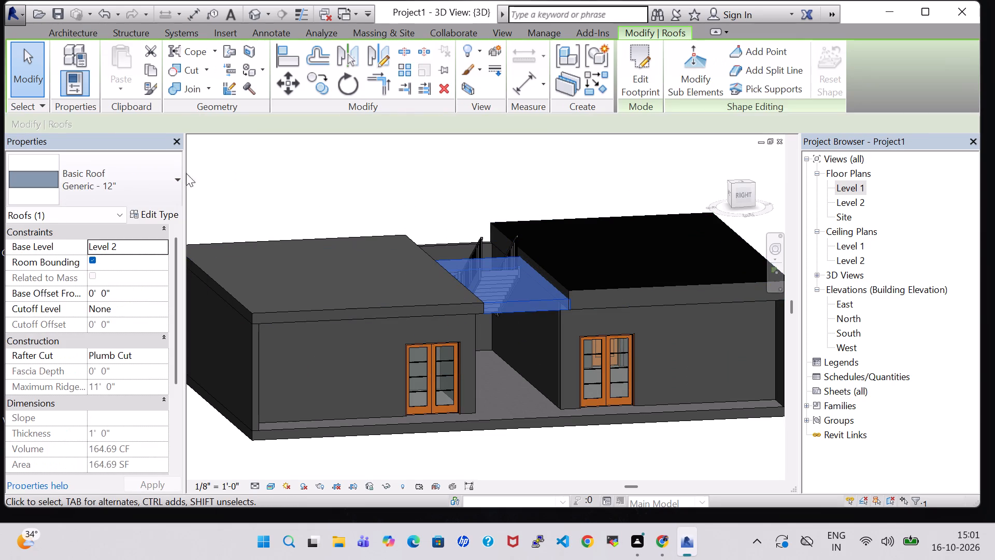
pyautogui.click(162, 177)
pyautogui.click(122, 381)
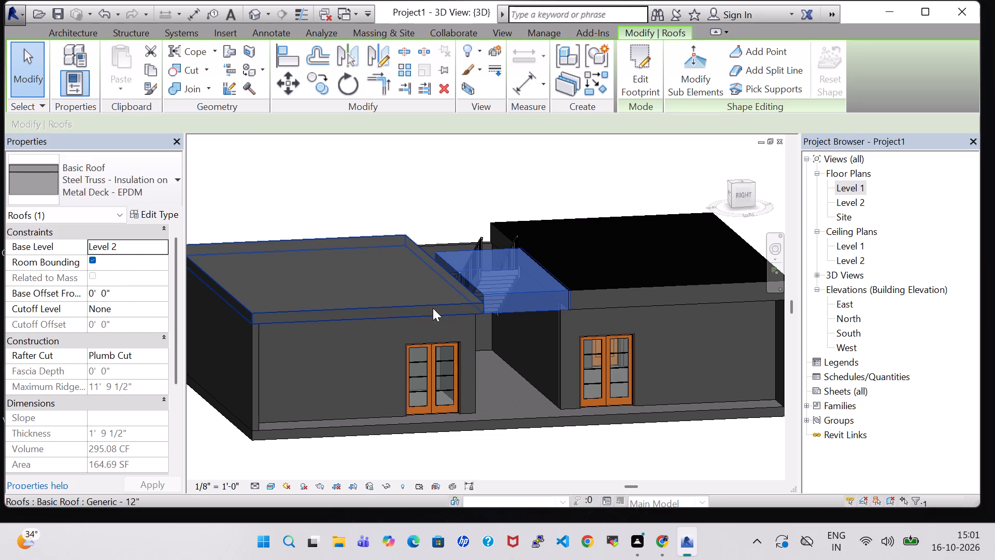
pyautogui.click(433, 308)
pyautogui.click(132, 185)
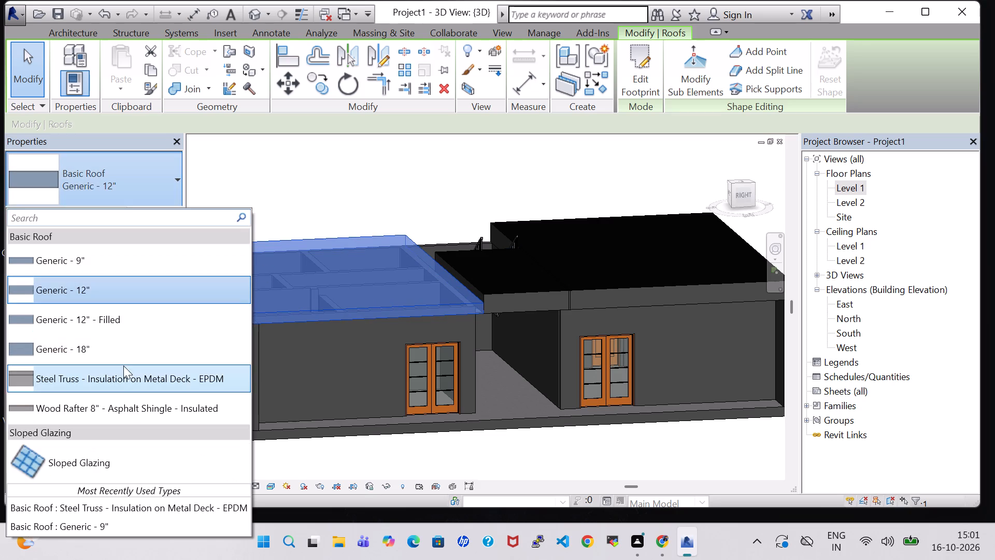
pyautogui.click(125, 376)
pyautogui.click(339, 189)
# Examine in 3D how the three roofs meet around the stair opening and along the corridor.
pyautogui.keyDown('shift'); pyautogui.moveTo(339, 188); pyautogui.dragTo(543, 292, button='middle'); pyautogui.keyUp('shift')
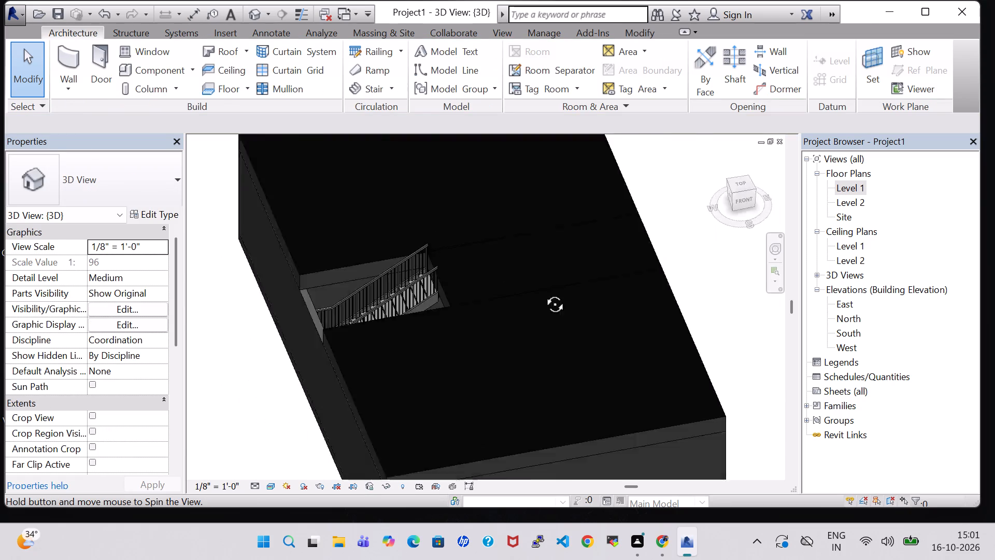
pyautogui.keyDown('shift'); pyautogui.moveTo(543, 292); pyautogui.dragTo(614, 311, button='middle'); pyautogui.keyUp('shift')
pyautogui.keyDown('shift'); pyautogui.moveTo(586, 355); pyautogui.dragTo(631, 227, button='middle'); pyautogui.keyUp('shift')
pyautogui.keyDown('shift'); pyautogui.scroll(7, 624, 193); pyautogui.keyUp('shift')
pyautogui.keyDown('shift'); pyautogui.moveTo(622, 188); pyautogui.dragTo(614, 190, button='middle'); pyautogui.keyUp('shift')
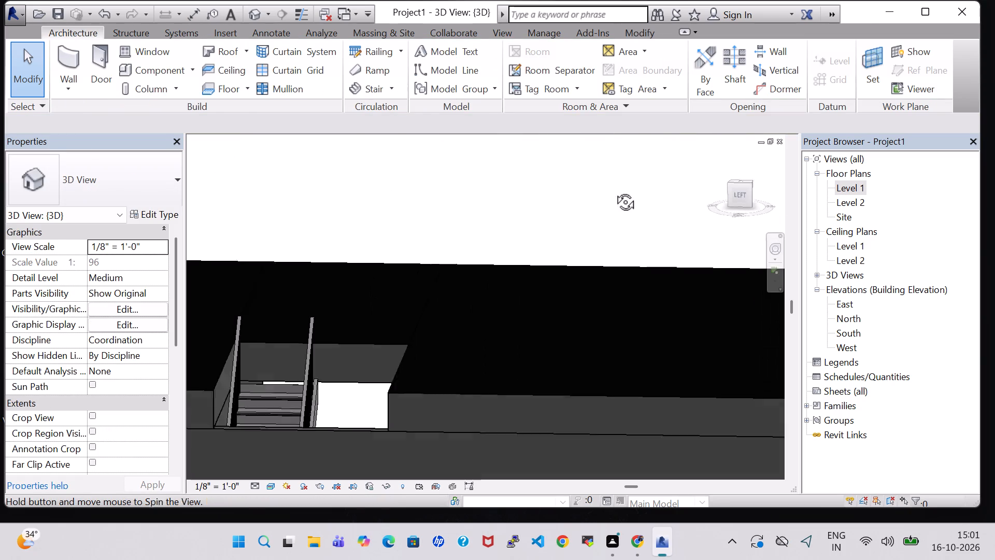
pyautogui.keyDown('shift'); pyautogui.moveTo(614, 190); pyautogui.dragTo(437, 306, button='middle'); pyautogui.keyUp('shift')
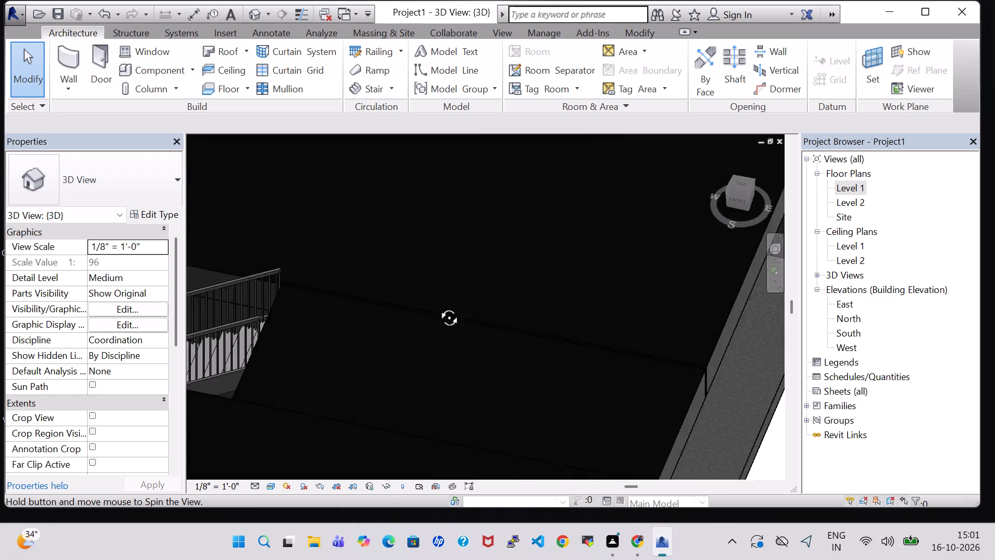
pyautogui.keyDown('shift'); pyautogui.moveTo(437, 306); pyautogui.dragTo(556, 309, button='middle'); pyautogui.keyUp('shift')
pyautogui.moveTo(487, 327); pyautogui.dragTo(516, 289, button='middle')
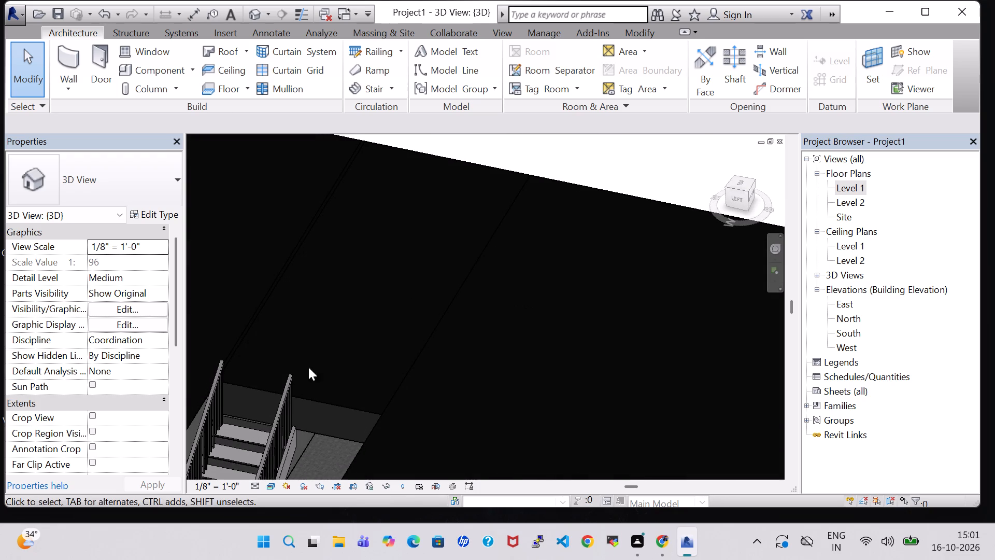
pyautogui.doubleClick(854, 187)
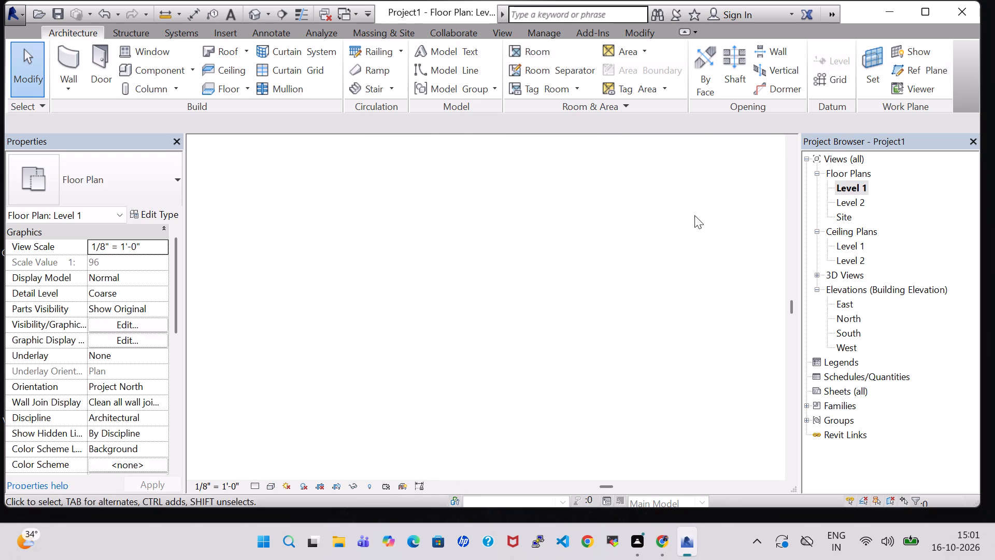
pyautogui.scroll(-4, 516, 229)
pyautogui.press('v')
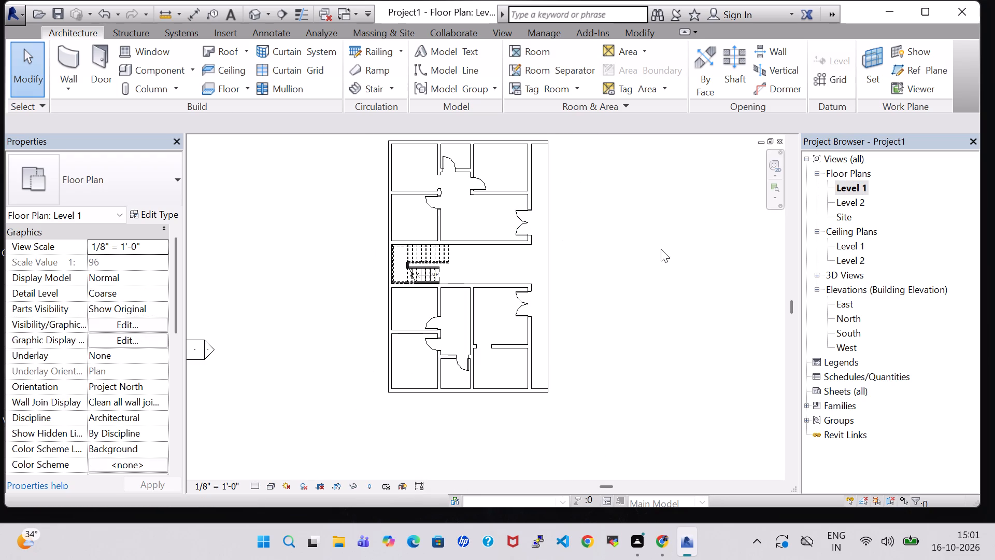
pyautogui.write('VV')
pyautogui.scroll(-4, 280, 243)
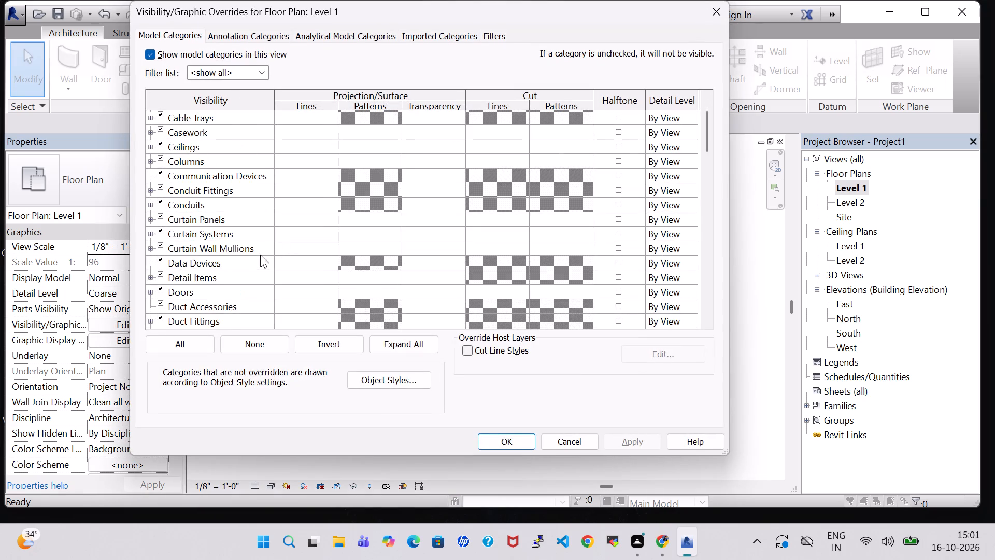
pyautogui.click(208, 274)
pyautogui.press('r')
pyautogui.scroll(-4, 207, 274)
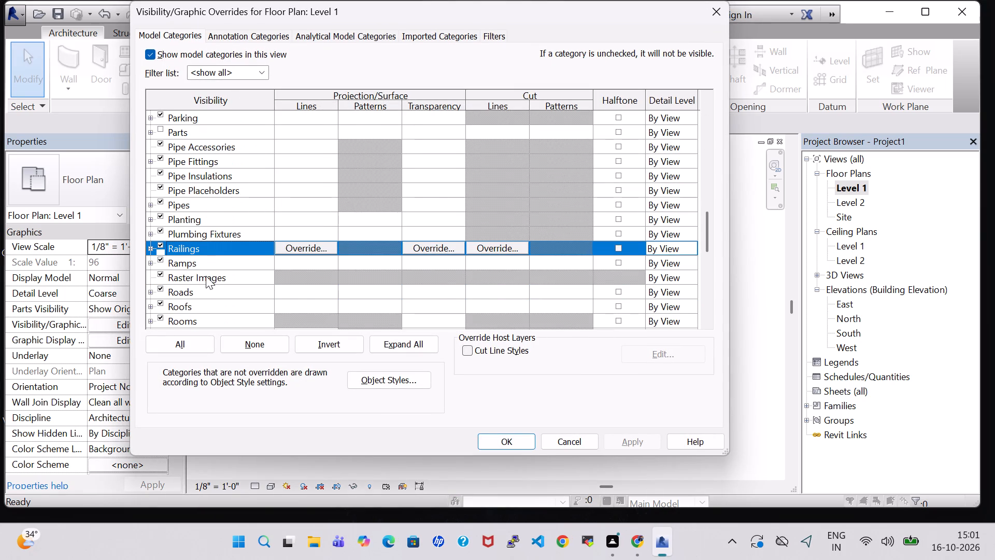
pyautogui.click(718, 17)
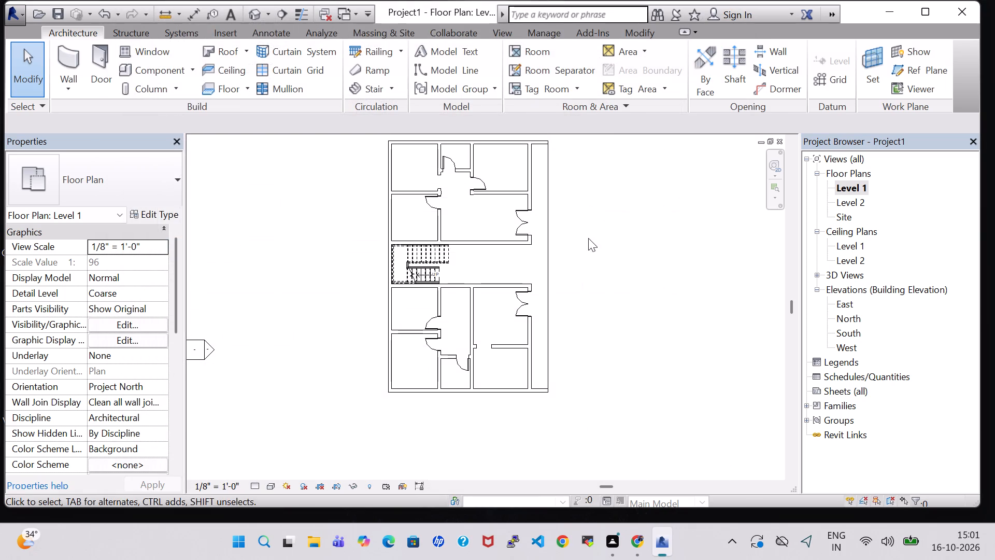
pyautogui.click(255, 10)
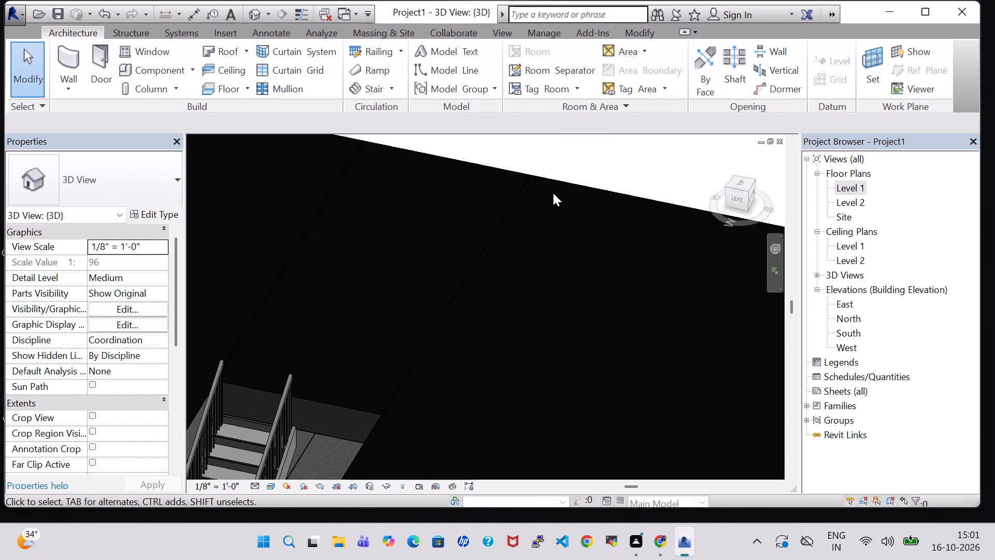
# Examine the building's corridor entrance, roof edges and stair opening in 3D from the east and from above.
pyautogui.keyDown('shift'); pyautogui.moveTo(649, 150); pyautogui.dragTo(552, 145, button='middle'); pyautogui.keyUp('shift')
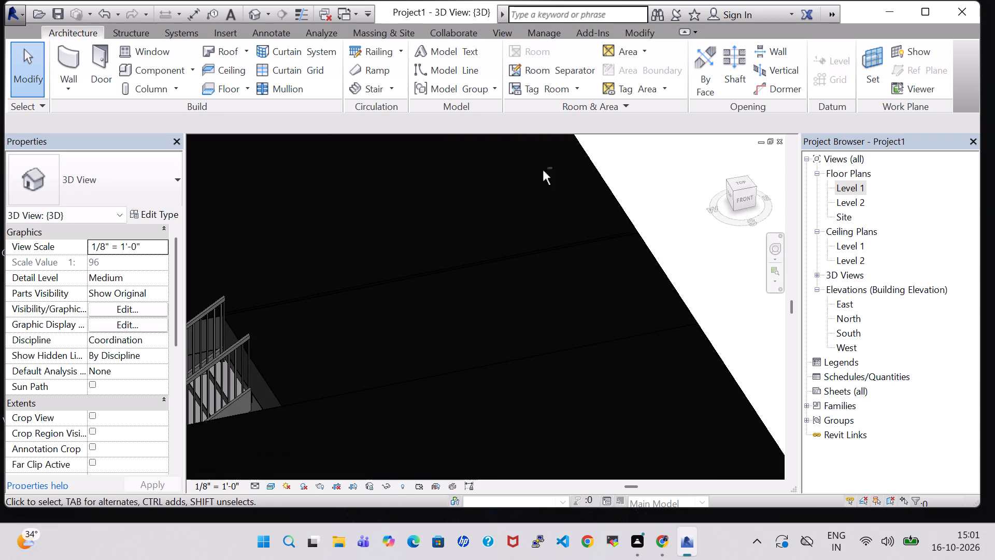
pyautogui.keyDown('shift'); pyautogui.moveTo(493, 234); pyautogui.dragTo(382, 191, button='middle'); pyautogui.keyUp('shift')
pyautogui.moveTo(444, 292); pyautogui.dragTo(384, 225, button='middle')
pyautogui.keyDown('shift'); pyautogui.moveTo(457, 277); pyautogui.dragTo(414, 296, button='middle'); pyautogui.keyUp('shift')
pyautogui.scroll(-2, 414, 296)
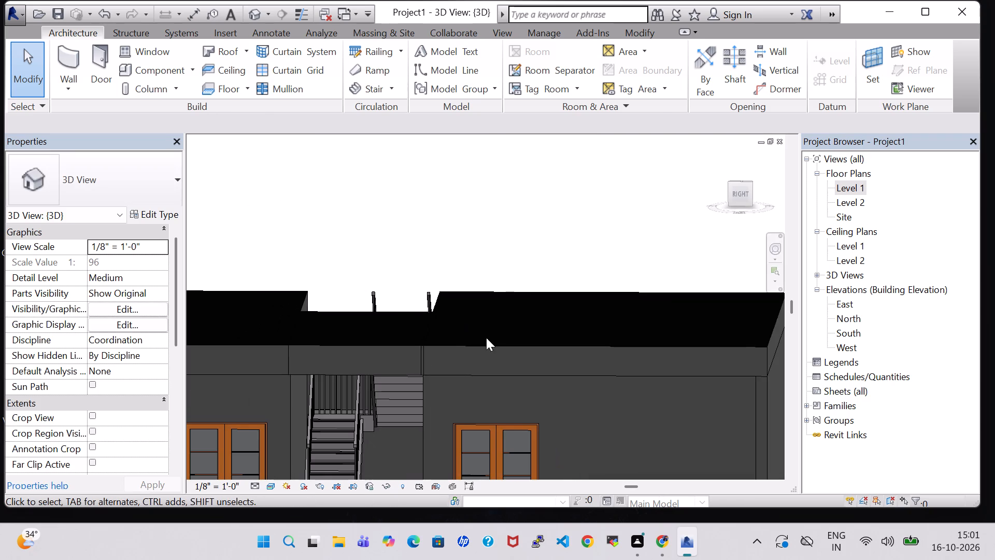
pyautogui.keyDown('shift'); pyautogui.moveTo(502, 223); pyautogui.dragTo(502, 254, button='middle'); pyautogui.keyUp('shift')
pyautogui.moveTo(524, 323); pyautogui.dragTo(547, 218, button='middle')
pyautogui.keyDown('shift'); pyautogui.moveTo(403, 426); pyautogui.dragTo(408, 379, button='middle'); pyautogui.keyUp('shift')
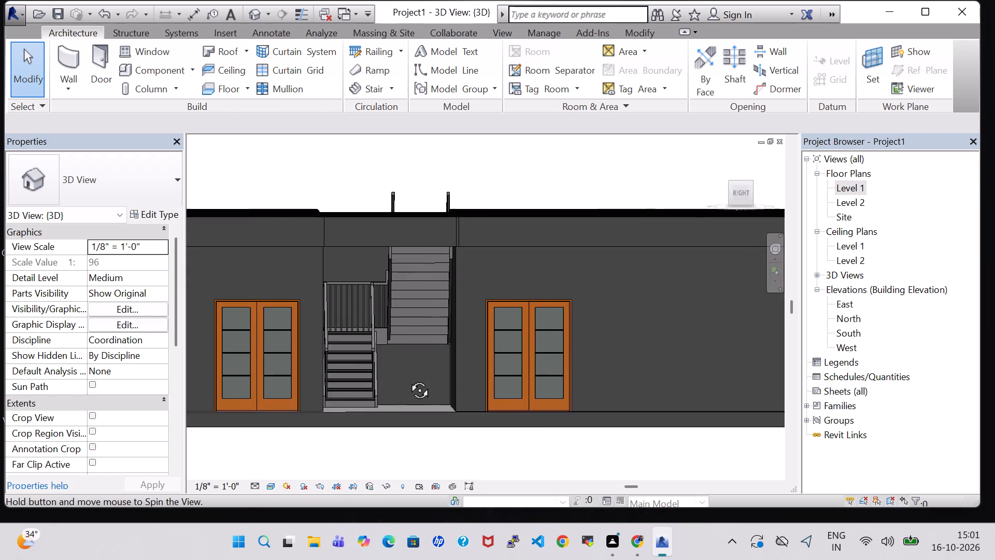
pyautogui.keyDown('shift'); pyautogui.moveTo(408, 379); pyautogui.dragTo(408, 377, button='middle'); pyautogui.keyUp('shift')
pyautogui.keyDown('shift'); pyautogui.moveTo(409, 355); pyautogui.dragTo(410, 430, button='middle'); pyautogui.keyUp('shift')
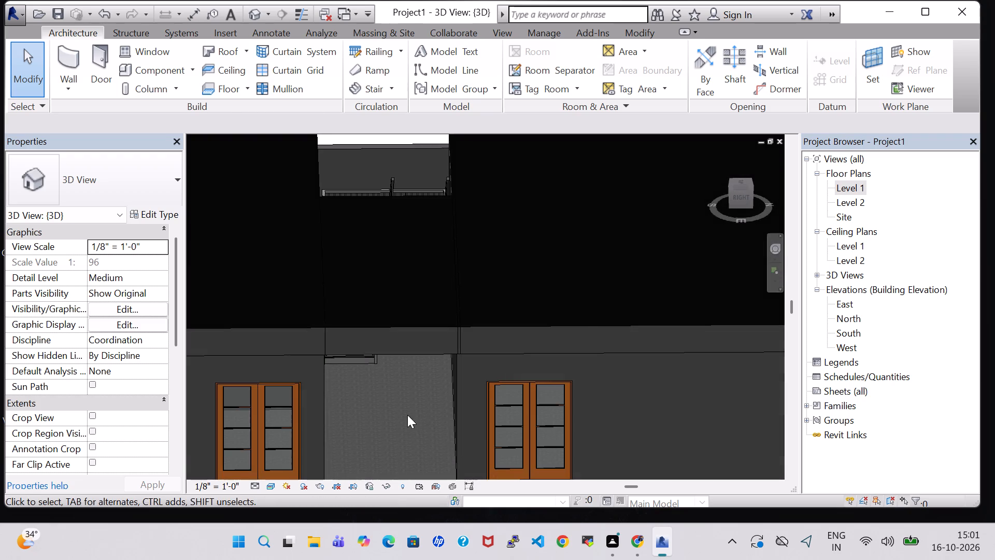
pyautogui.moveTo(407, 415); pyautogui.dragTo(585, 454, button='middle')
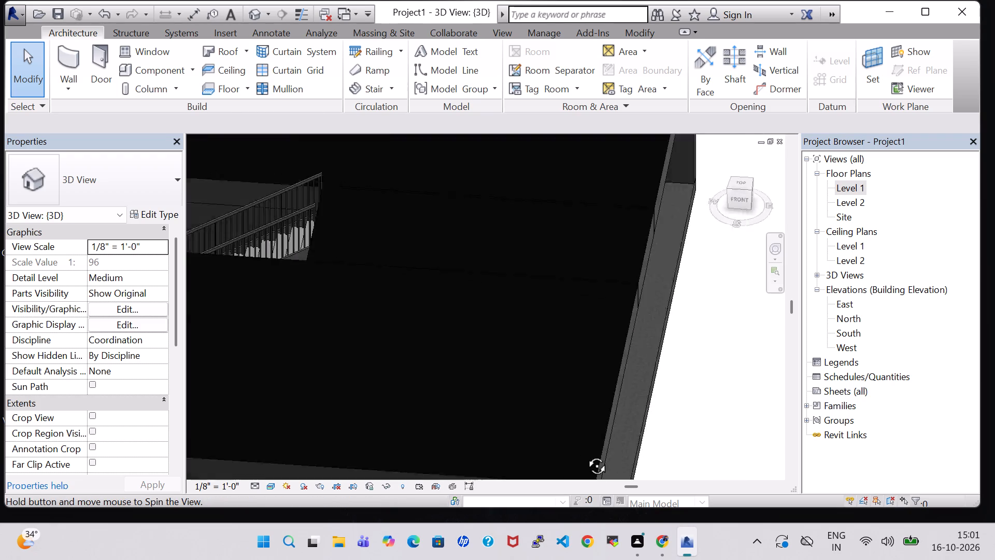
pyautogui.moveTo(585, 454); pyautogui.dragTo(604, 457, button='middle')
# Delete the U-shaped stair's outer wall-side handrail railing.
pyautogui.keyDown('shift'); pyautogui.moveTo(366, 325); pyautogui.dragTo(525, 372, button='middle'); pyautogui.keyUp('shift')
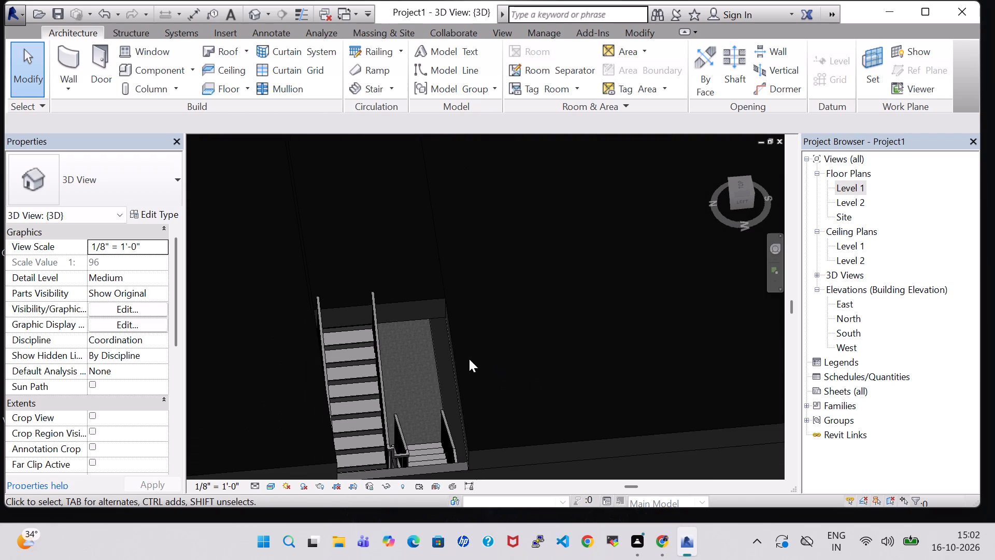
pyautogui.moveTo(469, 359); pyautogui.dragTo(232, 355, button='middle')
pyautogui.click(277, 191)
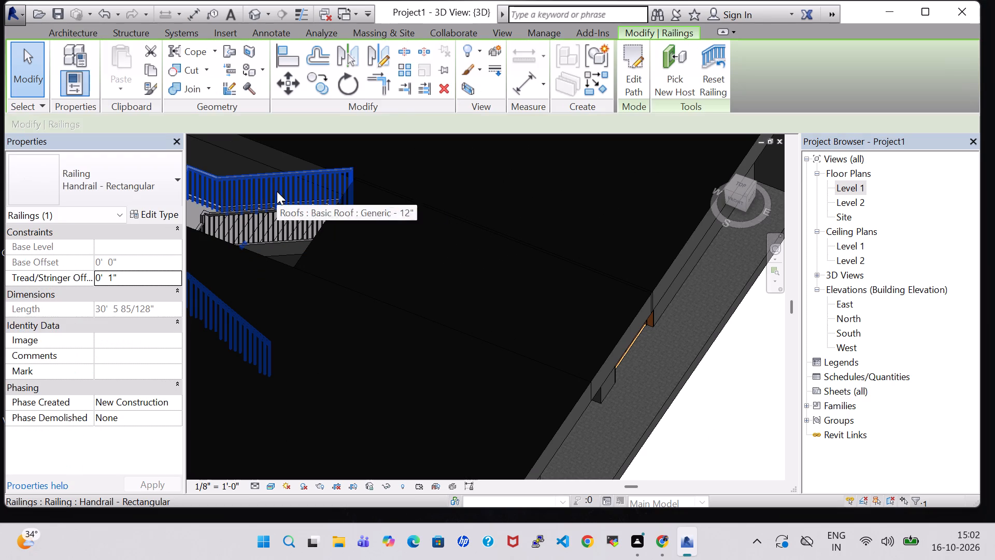
pyautogui.press('Delete')
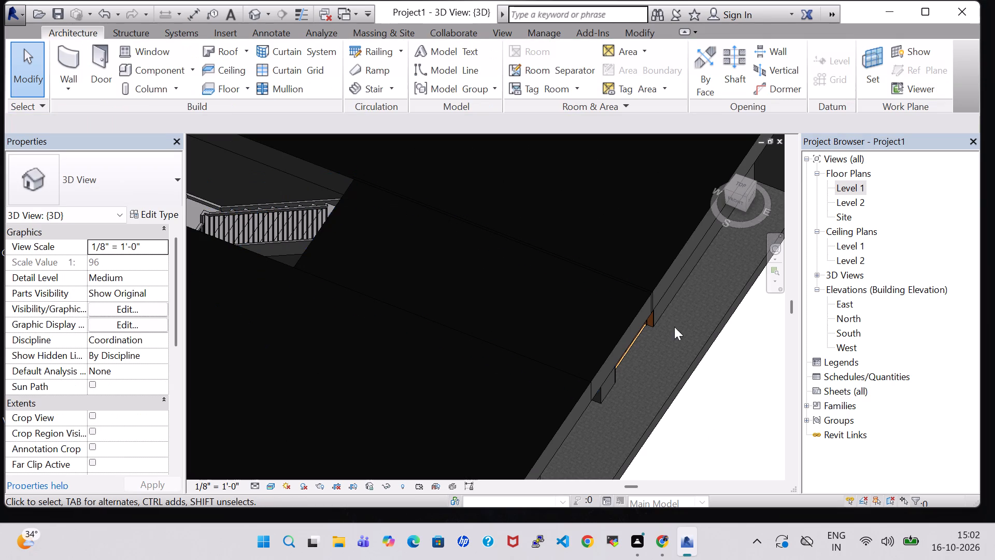
# Inspect the stair opening and the stair's inner railing in 3D from several sides.
pyautogui.keyDown('shift'); pyautogui.moveTo(475, 299); pyautogui.dragTo(371, 298, button='middle'); pyautogui.keyUp('shift')
pyautogui.keyDown('shift'); pyautogui.scroll(-1, 475, 299); pyautogui.keyUp('shift')
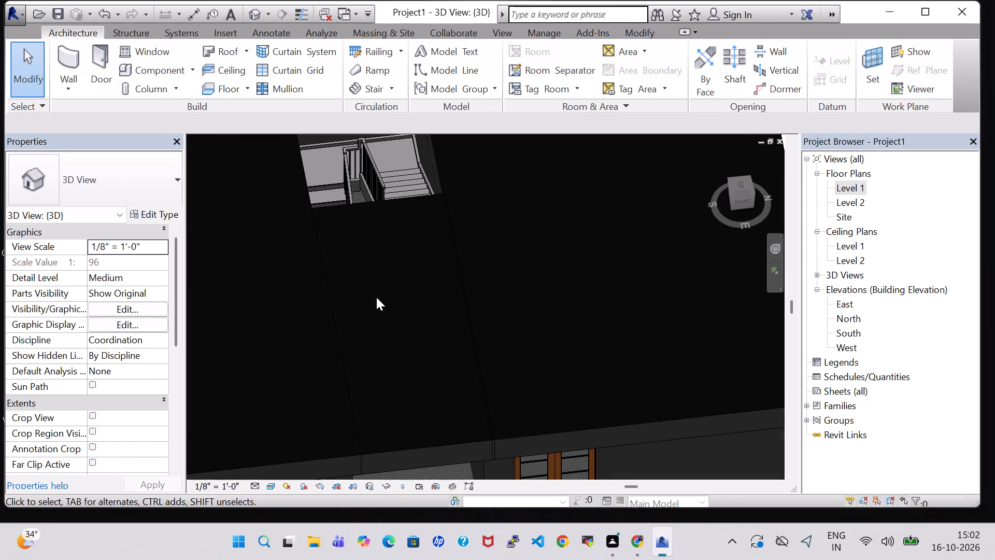
pyautogui.keyDown('shift'); pyautogui.moveTo(406, 308); pyautogui.dragTo(403, 258, button='middle'); pyautogui.keyUp('shift')
pyautogui.keyDown('shift'); pyautogui.moveTo(403, 258); pyautogui.dragTo(502, 301, button='middle'); pyautogui.keyUp('shift')
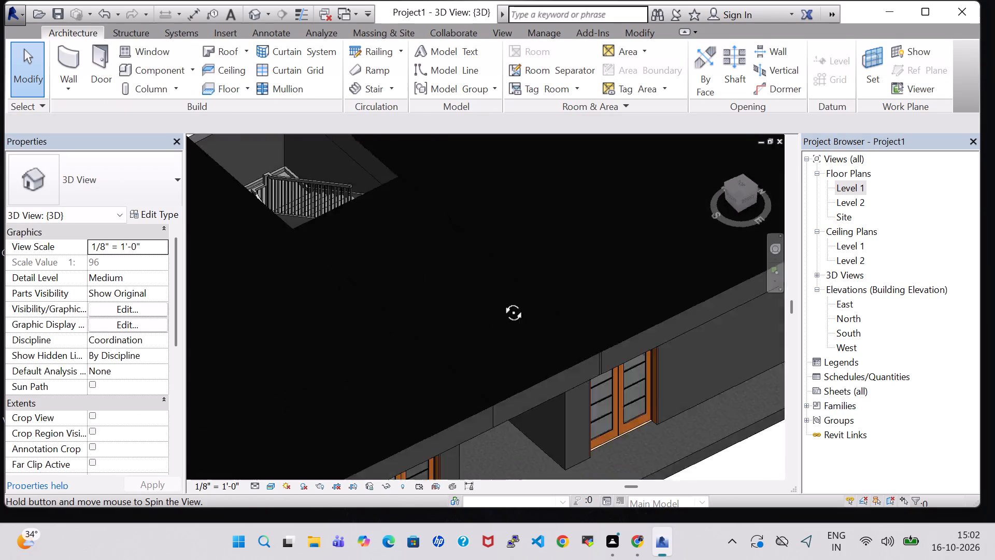
pyautogui.keyDown('shift'); pyautogui.moveTo(502, 301); pyautogui.dragTo(663, 303, button='middle'); pyautogui.keyUp('shift')
pyautogui.moveTo(533, 315); pyautogui.dragTo(546, 260, button='middle')
pyautogui.moveTo(546, 260); pyautogui.dragTo(522, 262, button='middle')
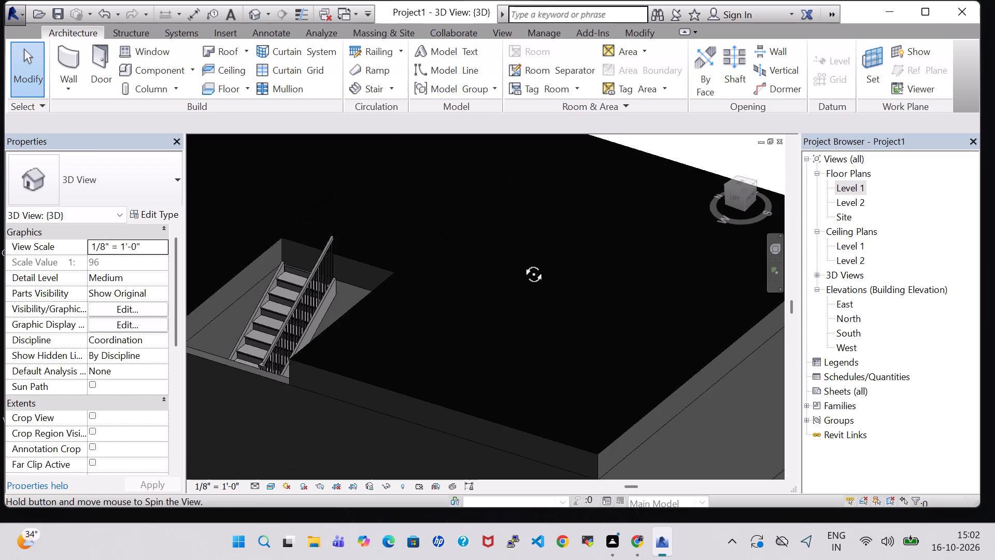
# Turn off visibility of the Roofs category in the 3D view's visibility/graphics overrides.
pyautogui.moveTo(522, 262); pyautogui.dragTo(429, 256, button='middle')
pyautogui.keyDown('shift'); pyautogui.moveTo(497, 307); pyautogui.dragTo(249, 239, button='middle'); pyautogui.keyUp('shift')
pyautogui.moveTo(376, 233); pyautogui.dragTo(463, 213, button='middle')
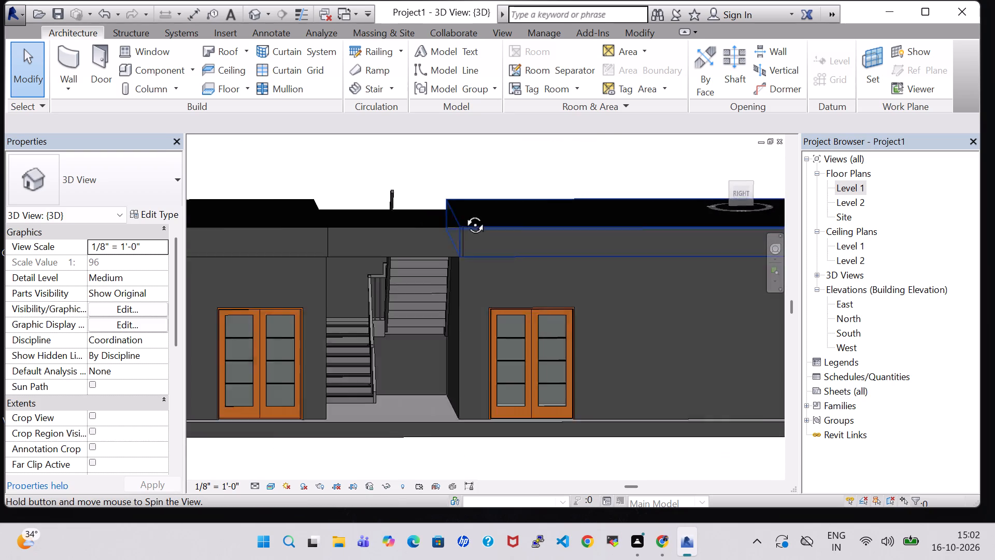
pyautogui.moveTo(463, 213); pyautogui.dragTo(448, 209, button='middle')
pyautogui.scroll(-4, 530, 366)
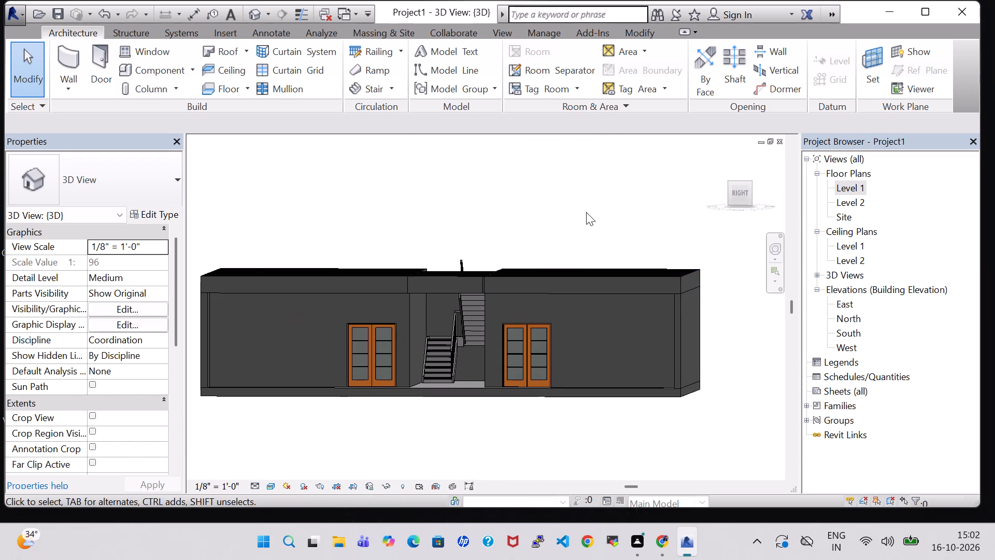
pyautogui.keyDown('shift'); pyautogui.moveTo(586, 212); pyautogui.dragTo(596, 249, button='middle'); pyautogui.keyUp('shift')
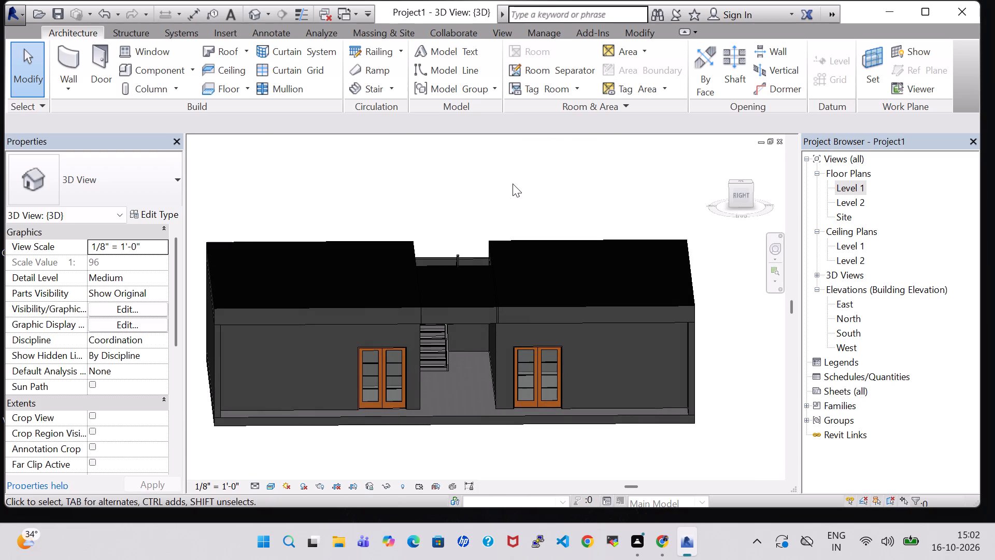
pyautogui.write('VV')
pyautogui.click(207, 237)
pyautogui.press('r')
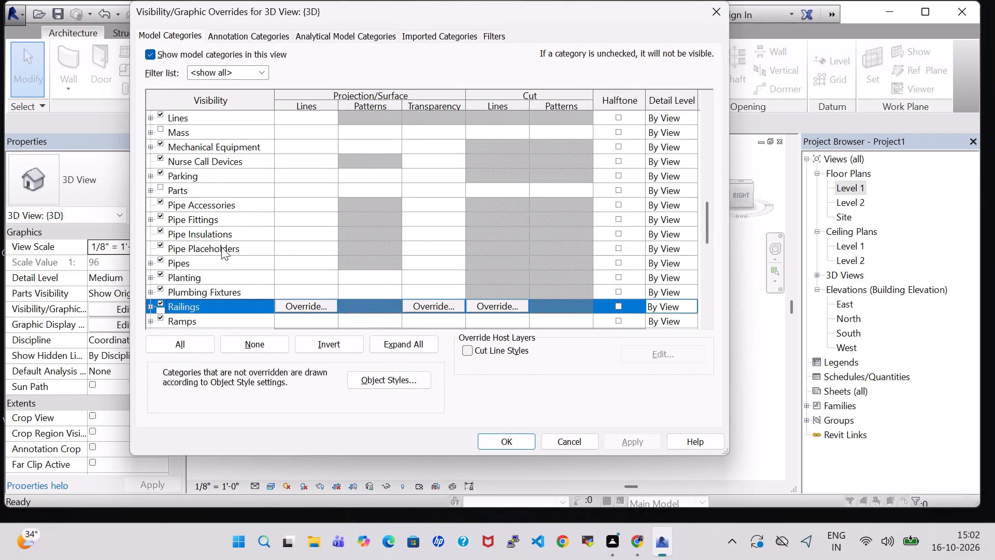
pyautogui.scroll(-8, 222, 252)
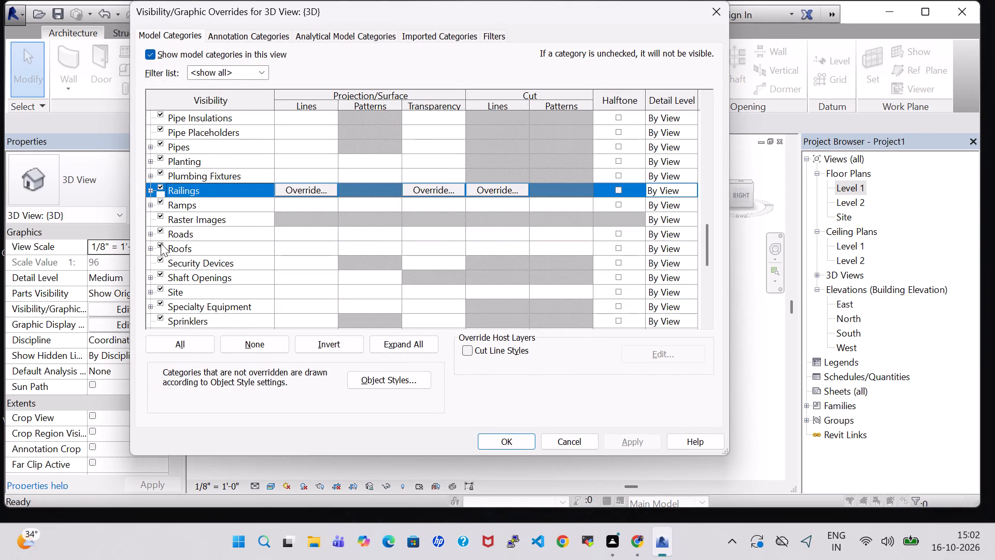
pyautogui.click(161, 243)
pyautogui.click(633, 439)
pyautogui.click(505, 441)
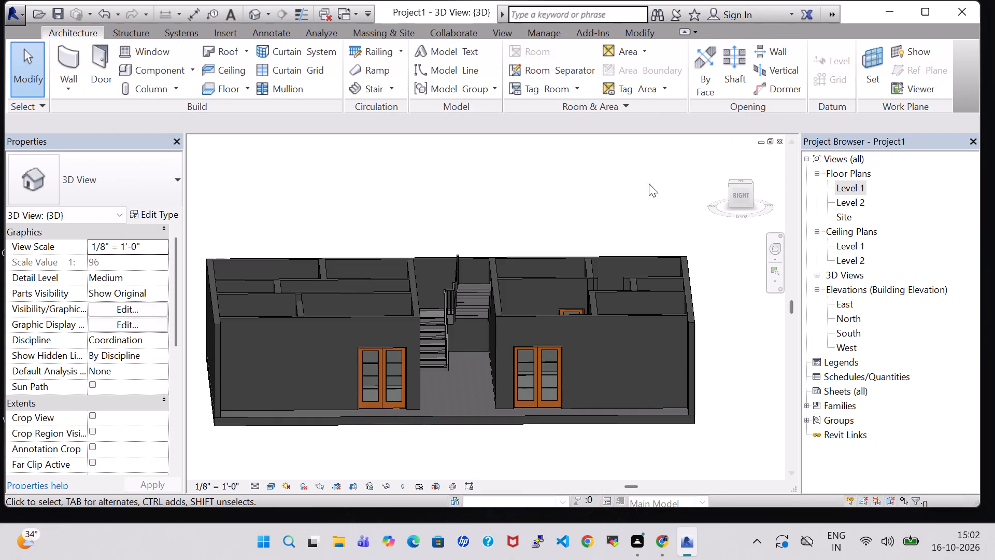
# View the roofless rooms from above in 3D and open the Level 1 floor plan.
pyautogui.keyDown('shift'); pyautogui.moveTo(627, 184); pyautogui.dragTo(624, 259, button='middle'); pyautogui.keyUp('shift')
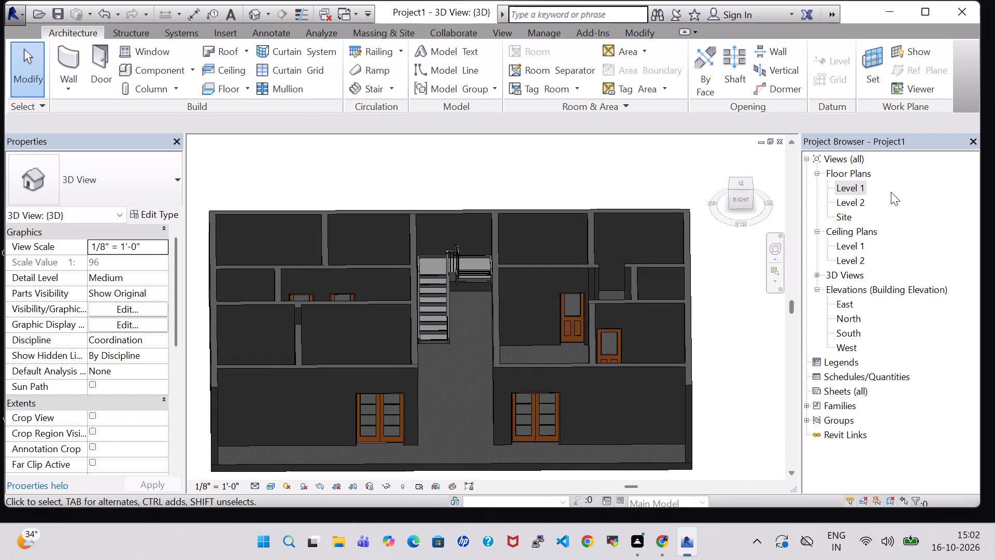
pyautogui.doubleClick(845, 188)
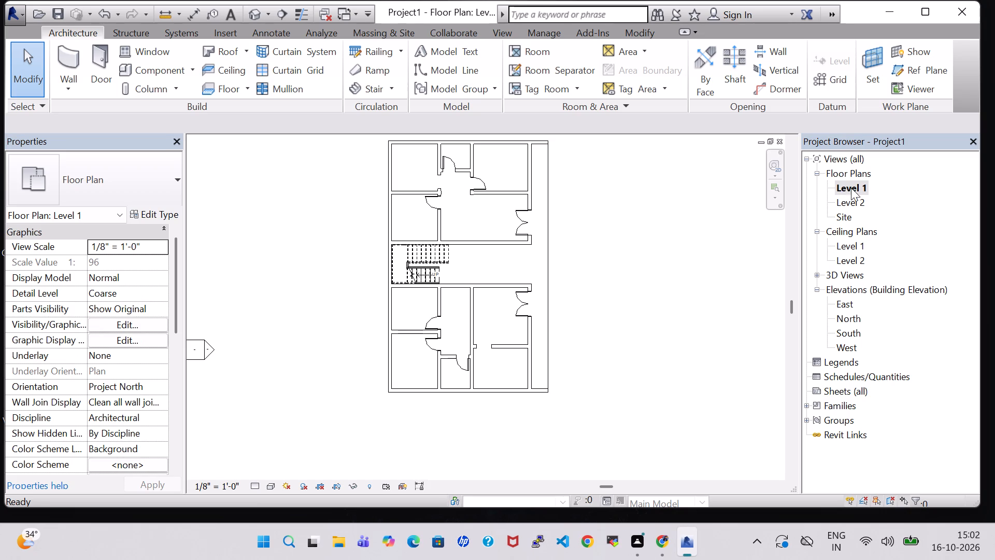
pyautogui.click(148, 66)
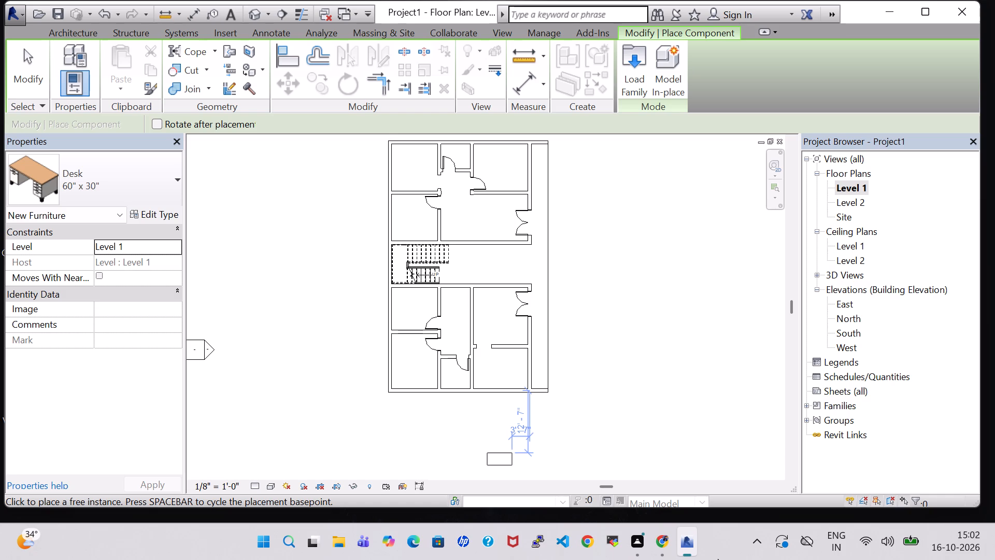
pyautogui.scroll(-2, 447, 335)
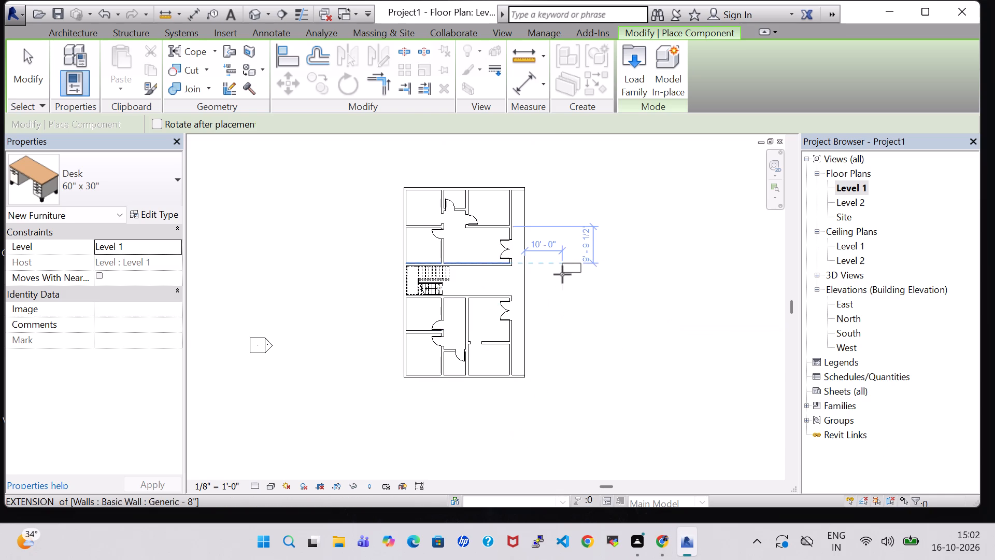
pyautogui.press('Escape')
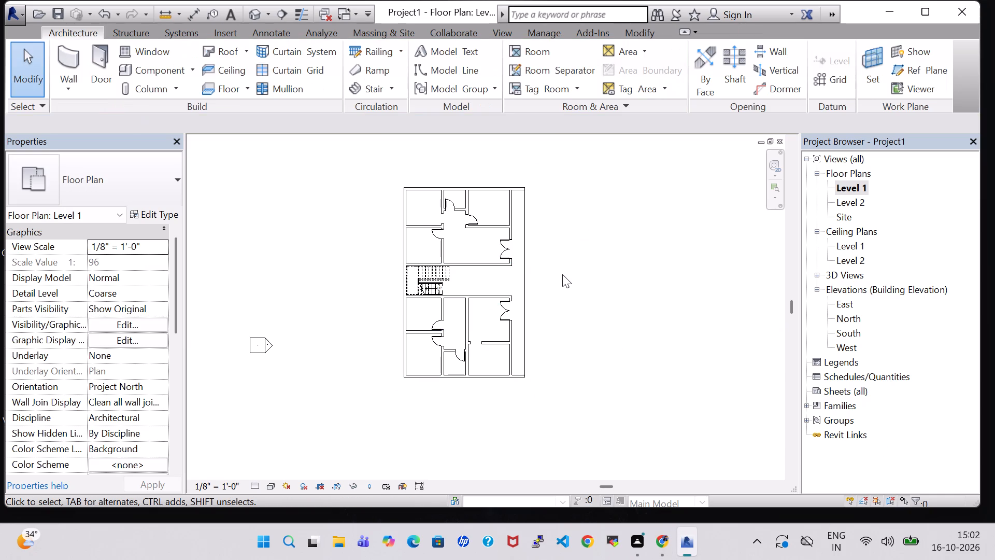
# Examine the rooms, doors and stair in the Level 1 floor plan and in the roofless 3D view.
pyautogui.scroll(4, 584, 297)
pyautogui.moveTo(597, 301); pyautogui.dragTo(658, 325, button='middle')
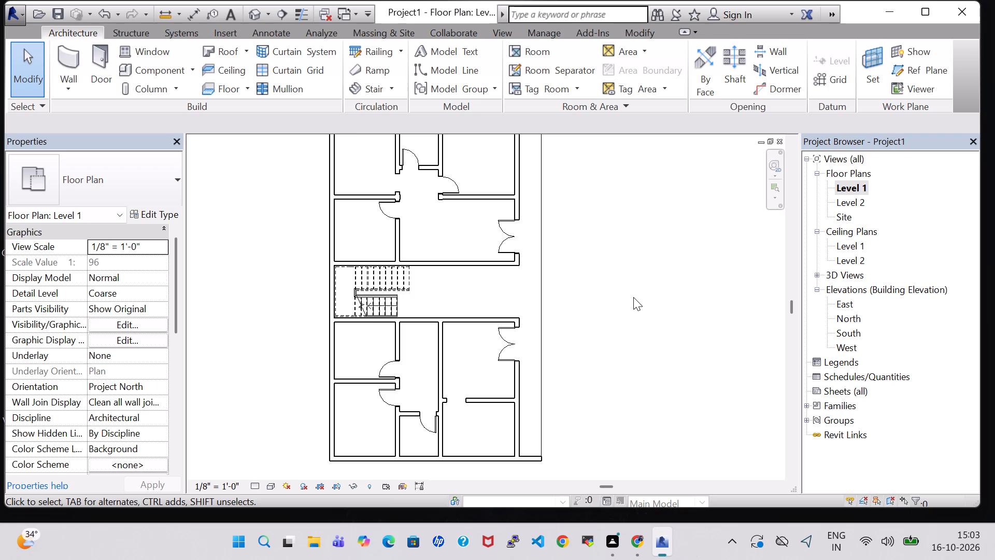
pyautogui.moveTo(611, 258); pyautogui.dragTo(677, 312, button='middle')
pyautogui.scroll(-2, 677, 312)
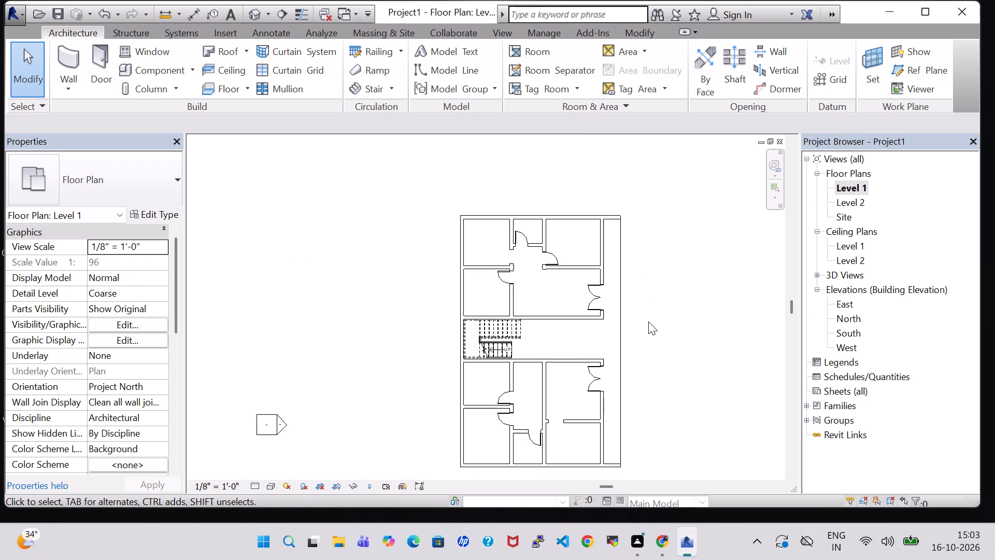
pyautogui.moveTo(648, 314); pyautogui.dragTo(564, 283, button='middle')
pyautogui.scroll(1, 575, 295)
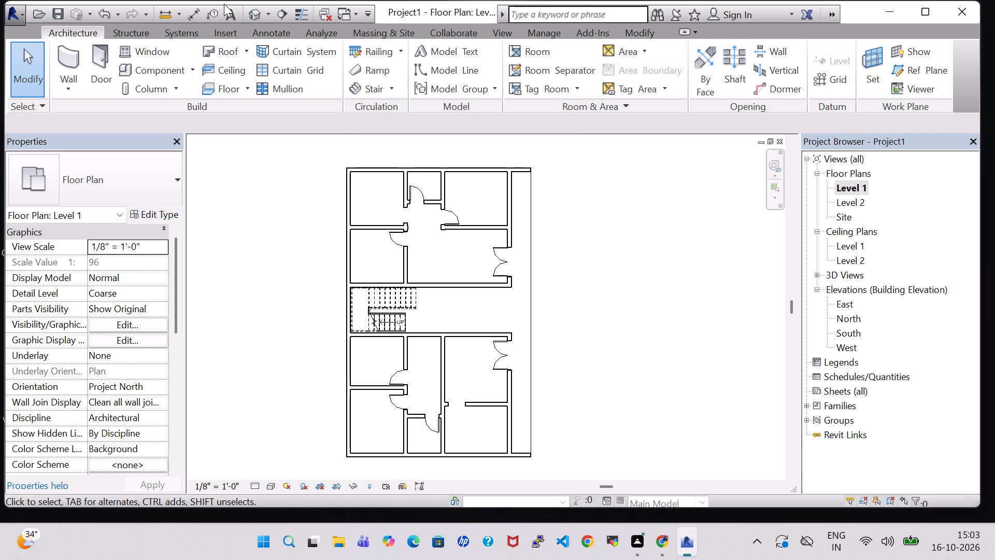
pyautogui.click(252, 13)
pyautogui.moveTo(567, 175); pyautogui.dragTo(590, 158, button='middle')
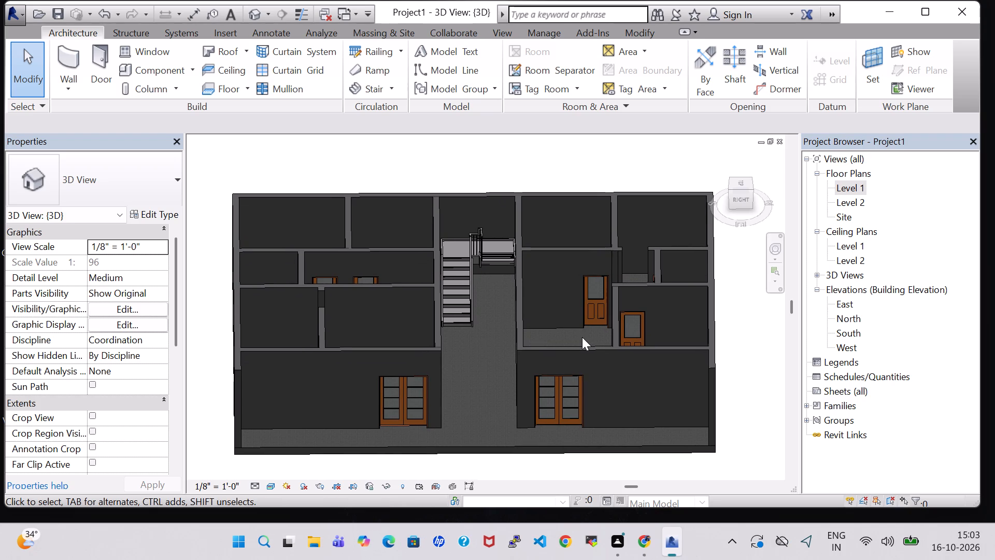
pyautogui.scroll(-2, 510, 408)
pyautogui.moveTo(497, 388); pyautogui.dragTo(486, 371, button='middle')
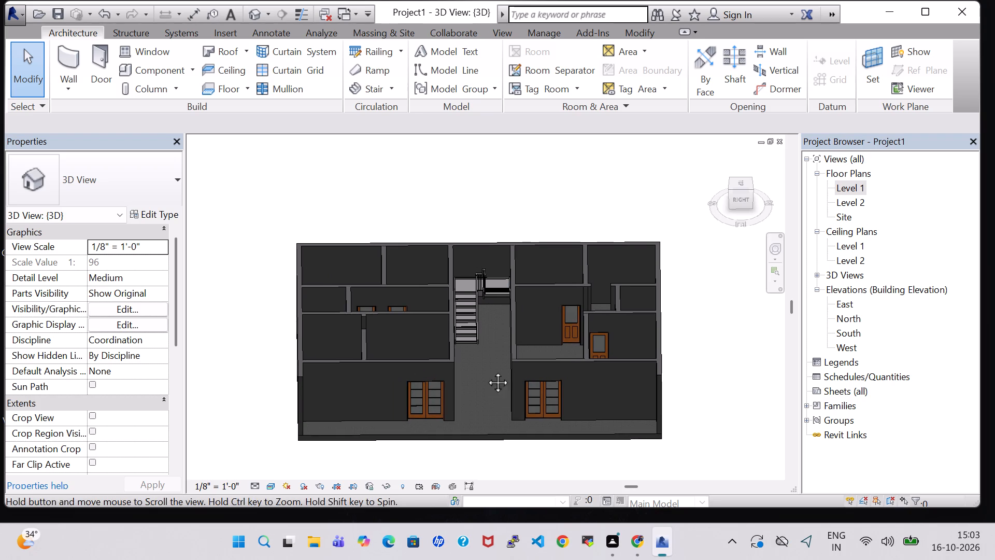
pyautogui.moveTo(486, 371); pyautogui.dragTo(477, 328, button='middle')
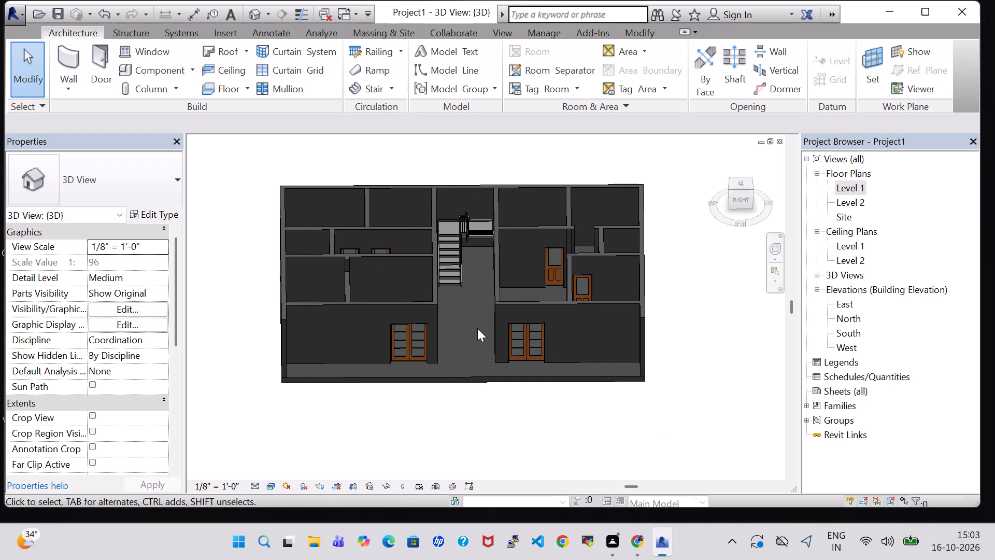
# Browse the Doors folder of the US Imperial family library for component placement and preview the Door-Double-Flush_Panel family.
pyautogui.click(141, 66)
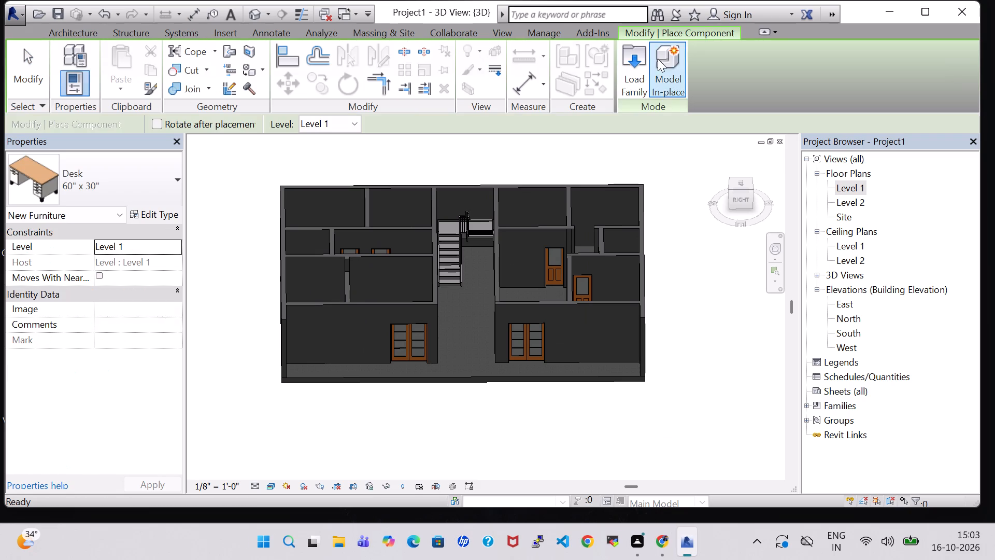
pyautogui.click(630, 72)
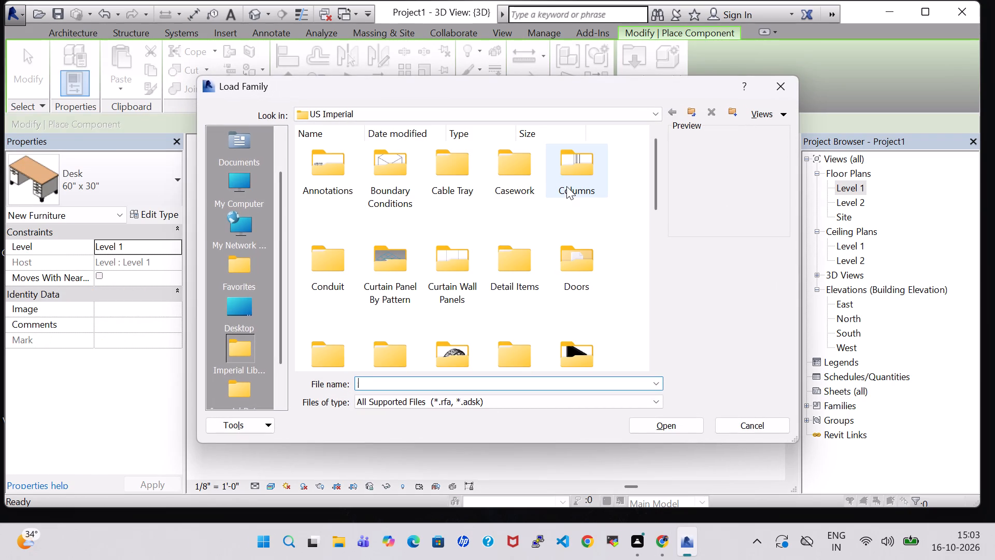
pyautogui.scroll(-1, 679, 236)
pyautogui.doubleClick(554, 247)
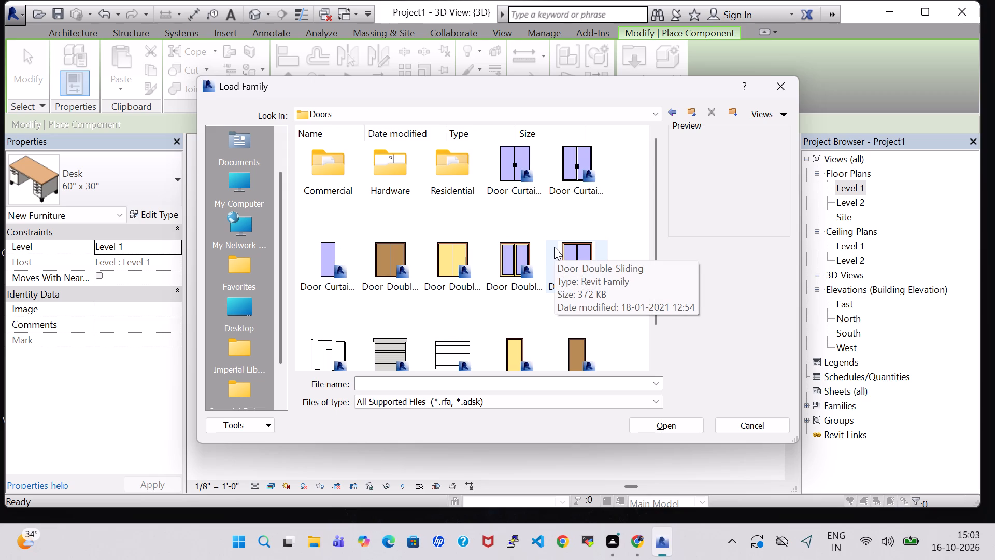
pyautogui.scroll(-4, 563, 259)
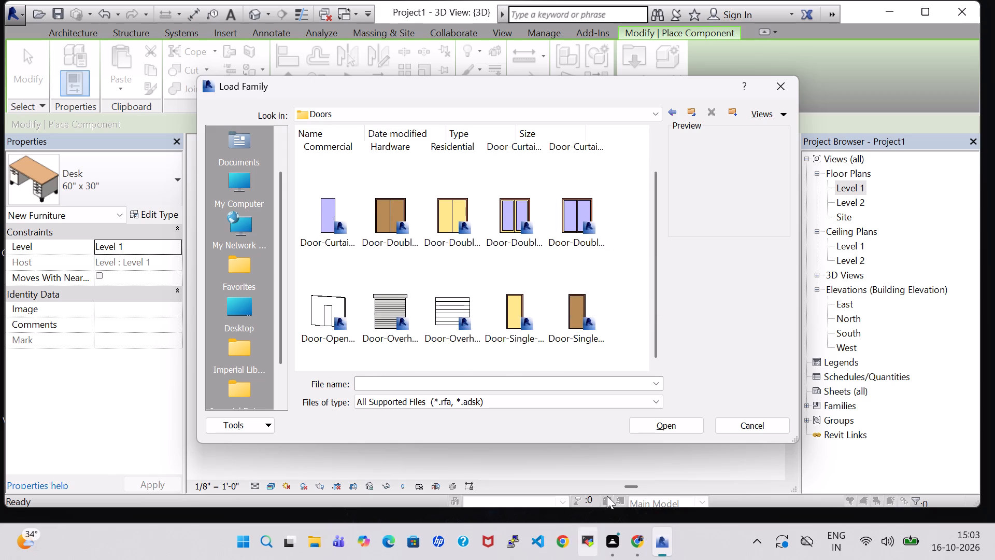
pyautogui.scroll(-1, 532, 558)
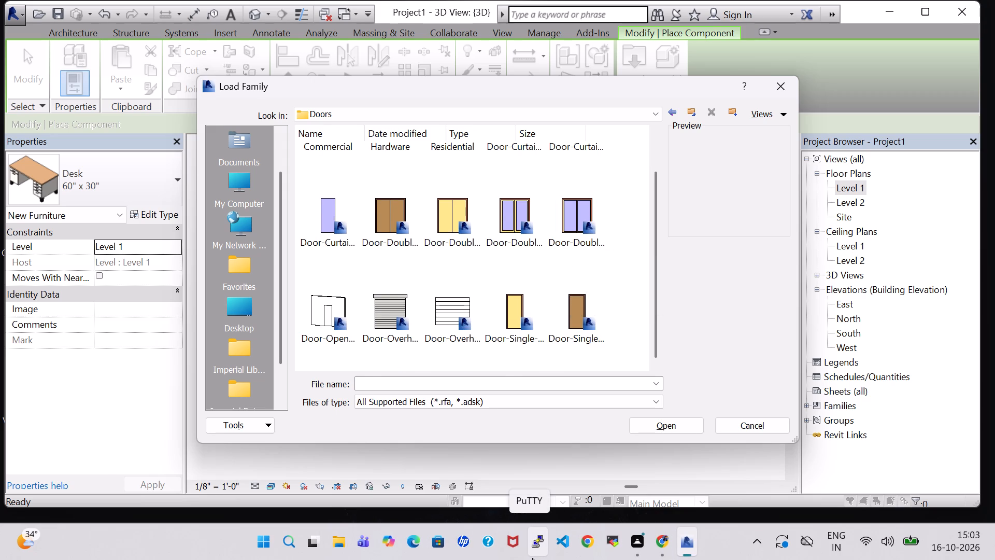
pyautogui.click(380, 216)
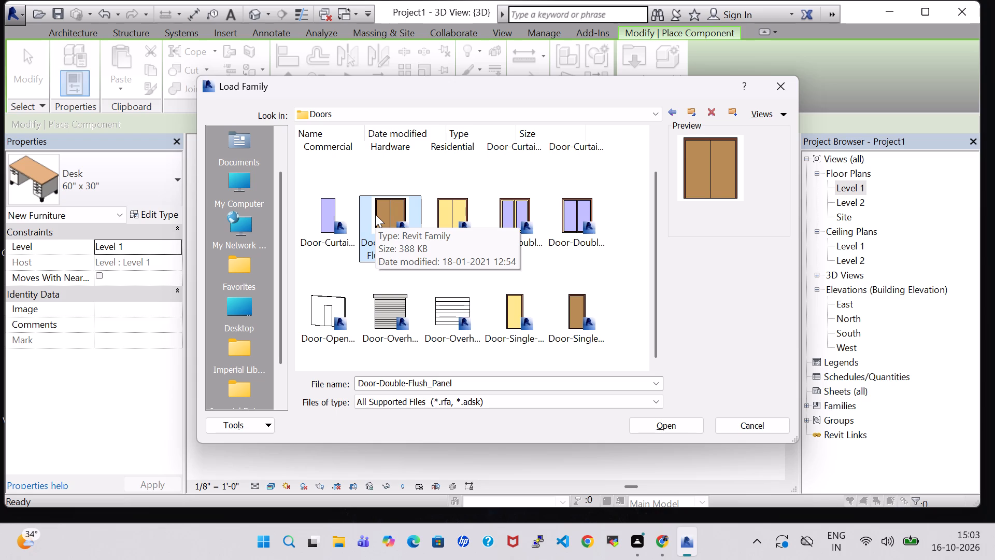
pyautogui.scroll(-1, 406, 217)
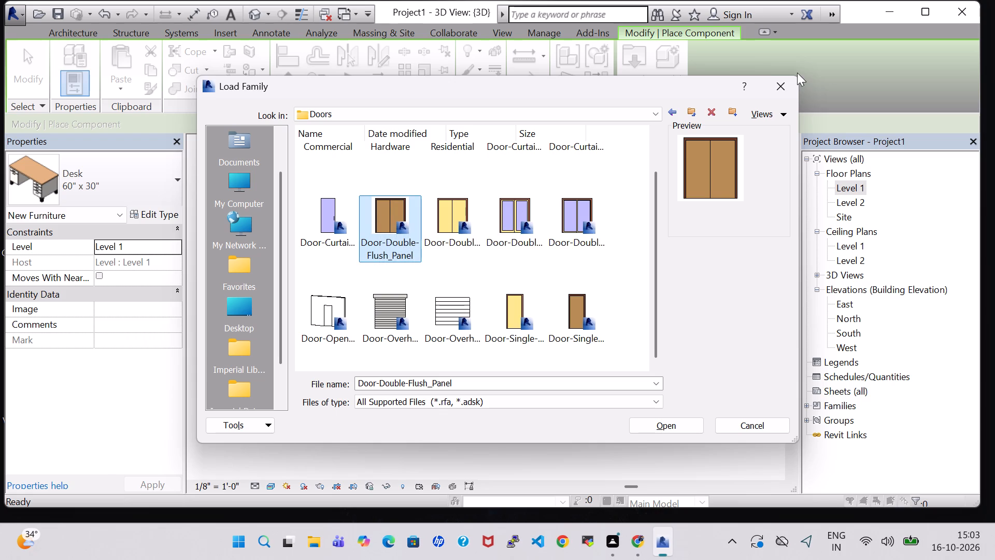
pyautogui.click(776, 81)
pyautogui.scroll(-1, 591, 170)
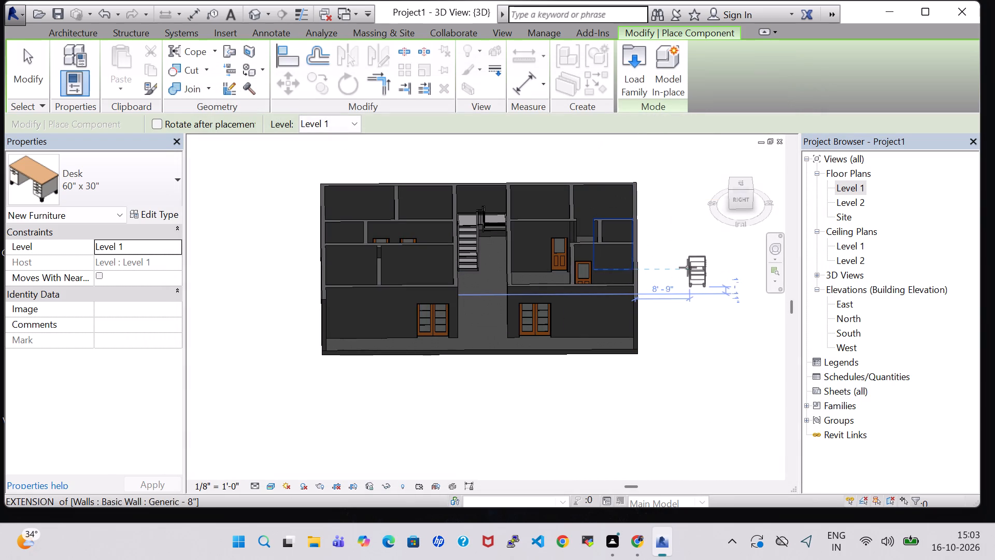
pyautogui.press('Escape')
pyautogui.press('Escape')
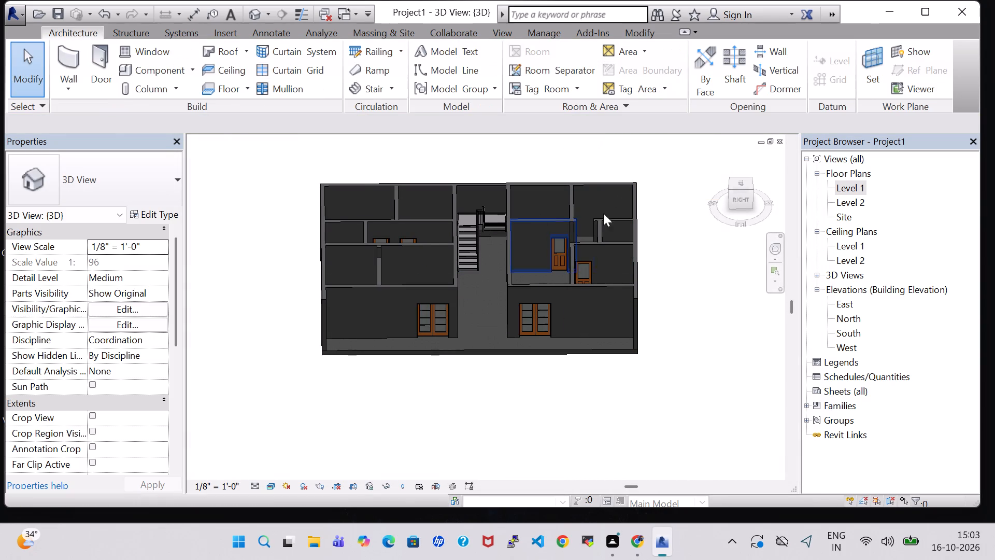
# Check the roofless building's room layout in 3D and reopen the Level 1 floor plan.
pyautogui.keyDown('shift'); pyautogui.moveTo(663, 258); pyautogui.dragTo(655, 321, button='middle'); pyautogui.keyUp('shift')
pyautogui.keyDown('shift'); pyautogui.moveTo(671, 321); pyautogui.dragTo(690, 243, button='middle'); pyautogui.keyUp('shift')
pyautogui.moveTo(688, 243); pyautogui.dragTo(679, 246, button='middle')
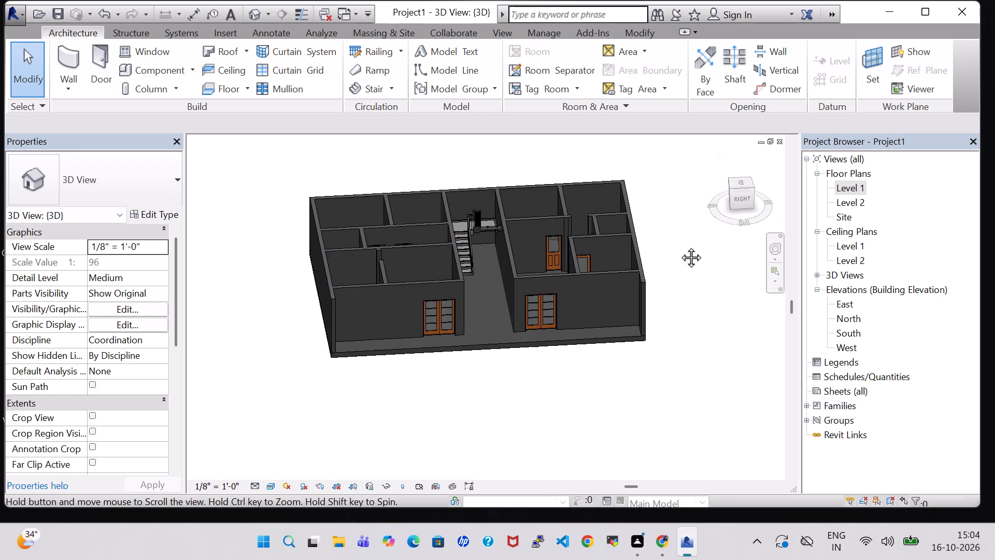
pyautogui.moveTo(679, 246); pyautogui.dragTo(628, 262, button='middle')
pyautogui.scroll(-1, 628, 262)
pyautogui.keyDown('shift'); pyautogui.moveTo(628, 262); pyautogui.dragTo(615, 266, button='middle'); pyautogui.keyUp('shift')
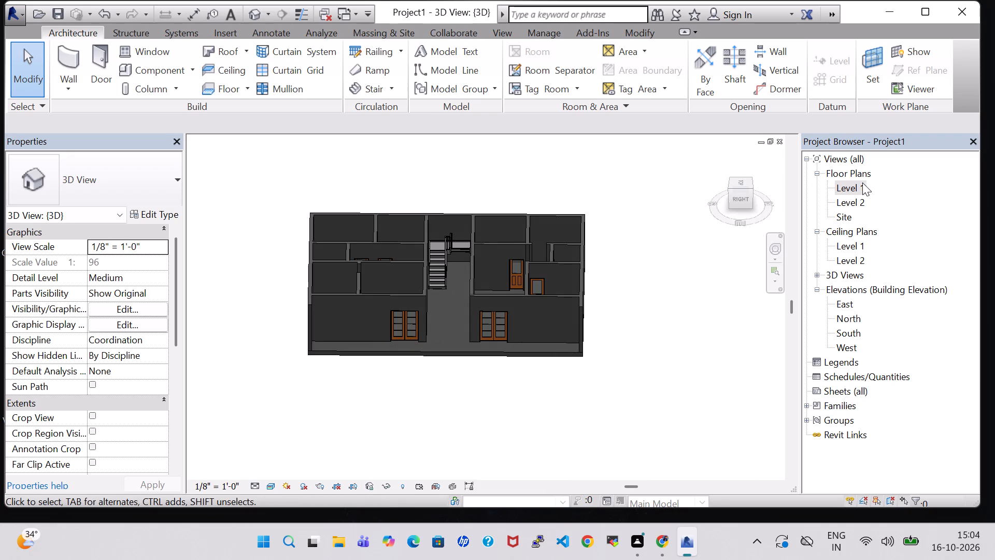
pyautogui.doubleClick(854, 185)
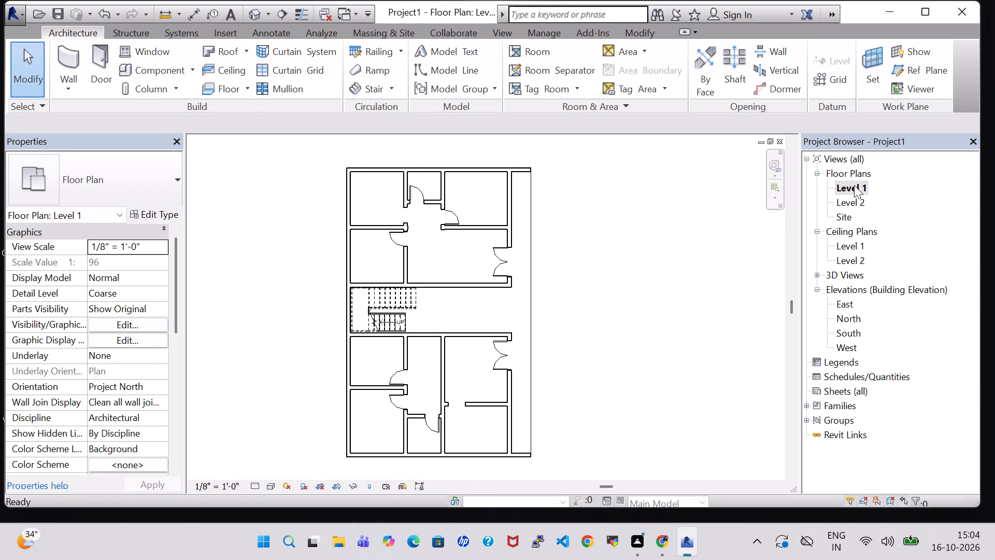
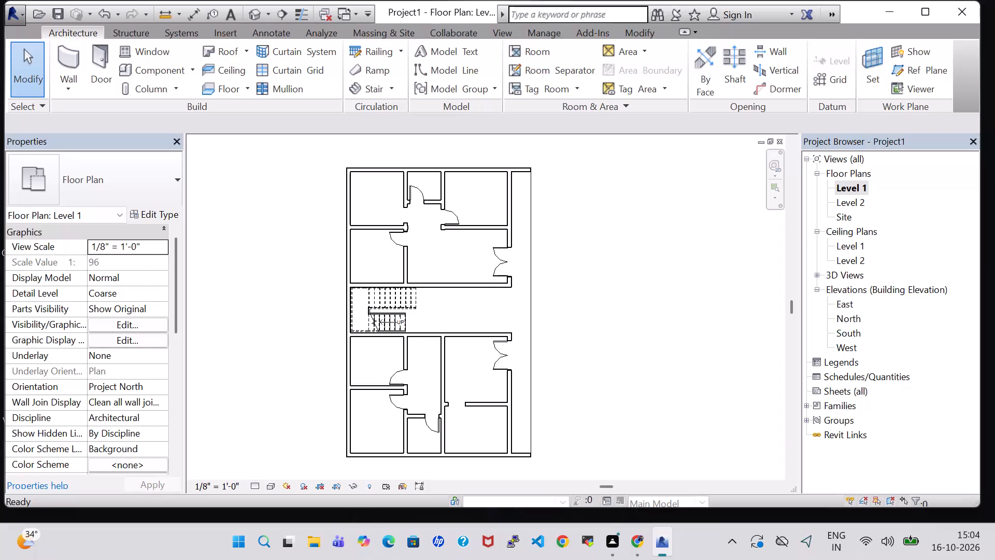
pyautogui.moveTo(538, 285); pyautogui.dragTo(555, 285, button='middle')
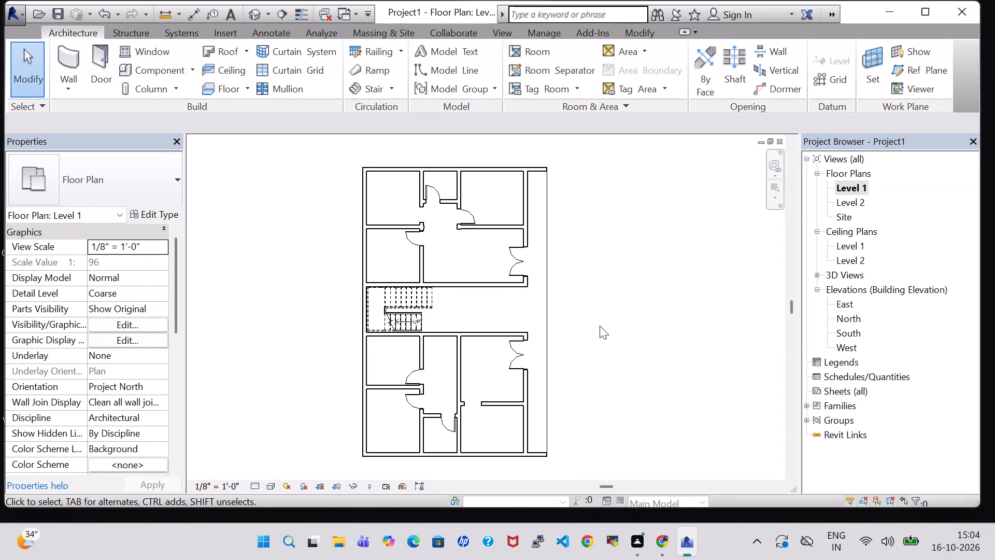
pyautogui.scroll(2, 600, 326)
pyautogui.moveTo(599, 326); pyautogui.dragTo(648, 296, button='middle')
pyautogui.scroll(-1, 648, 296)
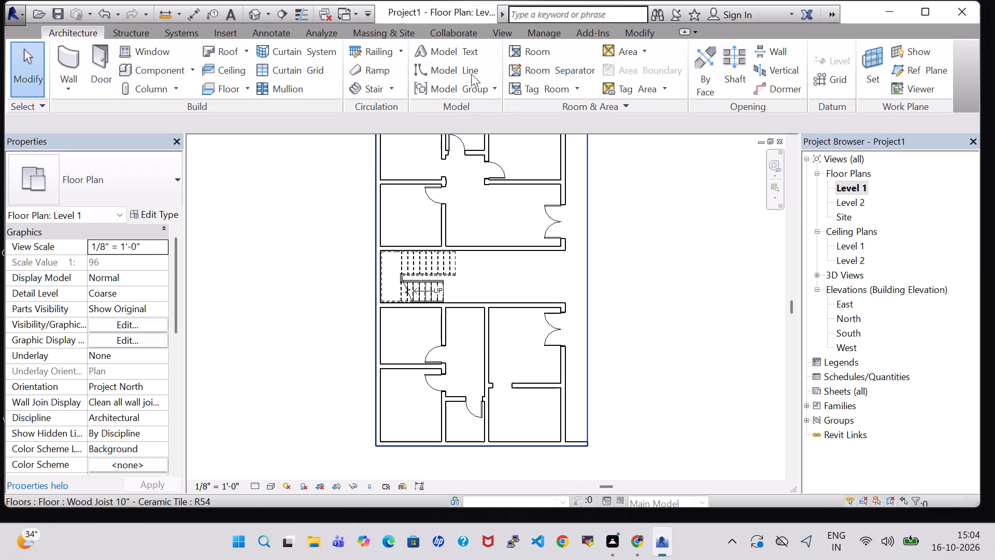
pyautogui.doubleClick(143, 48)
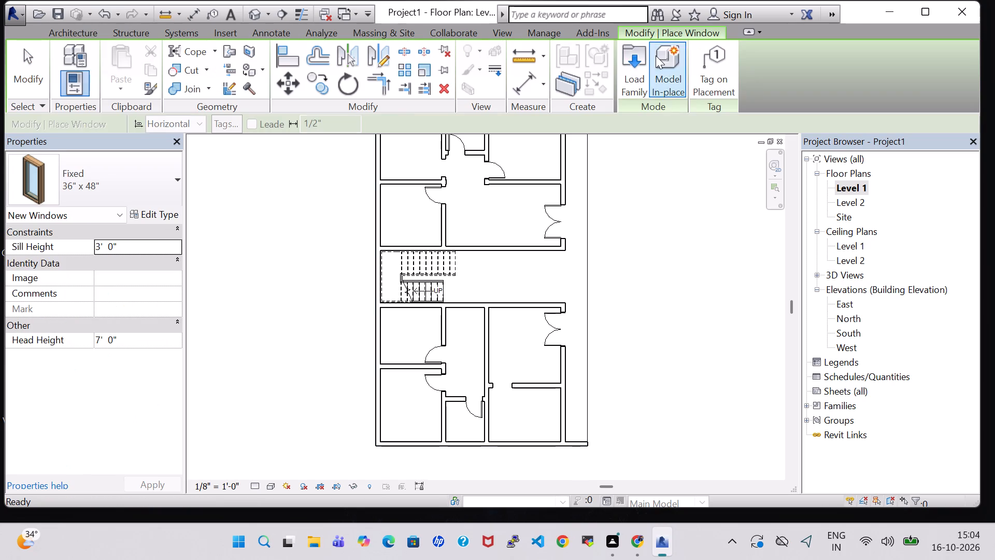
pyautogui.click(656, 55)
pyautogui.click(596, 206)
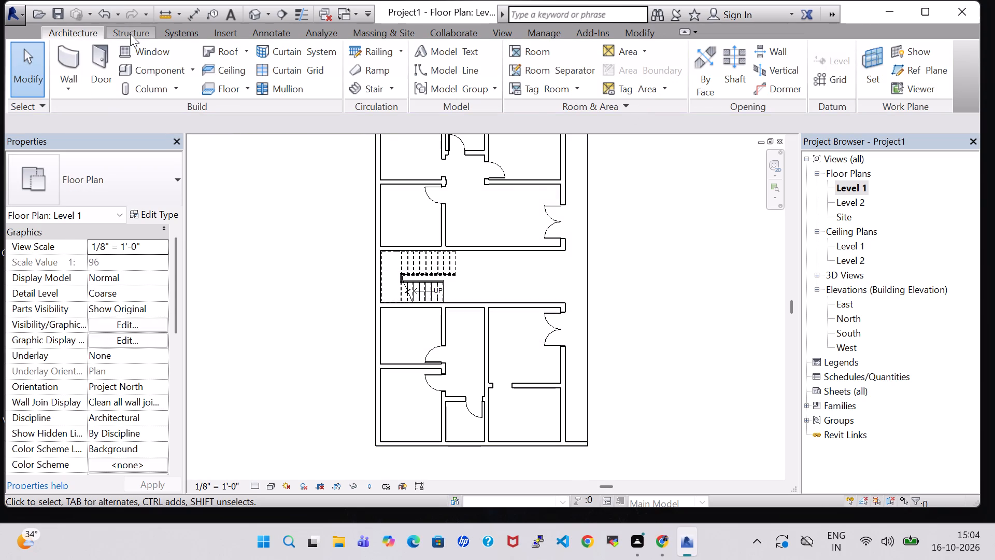
# Load the Casement 3x3 with Trim window family from the Windows folder of the US Imperial library.
pyautogui.click(149, 55)
pyautogui.click(627, 60)
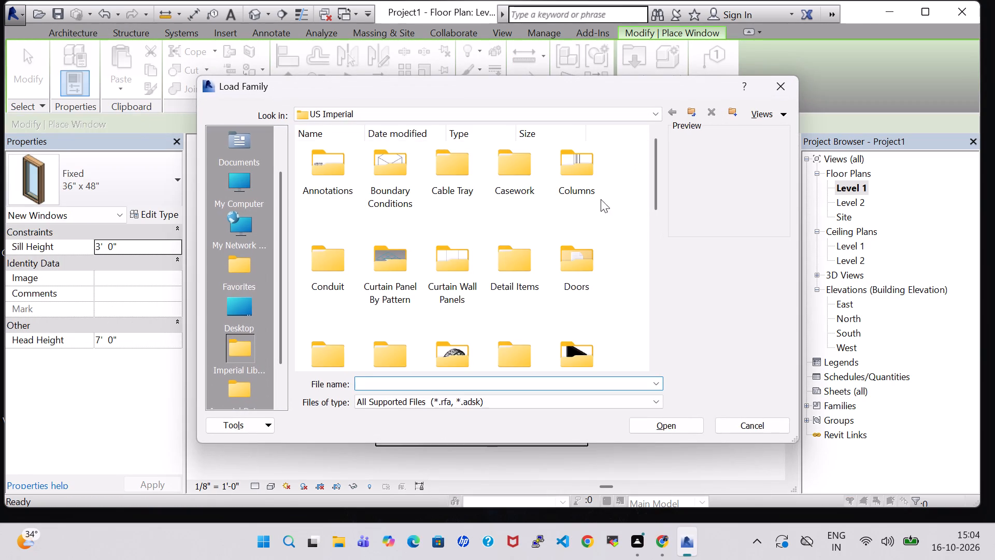
pyautogui.scroll(-1, 594, 214)
pyautogui.doubleClick(574, 214)
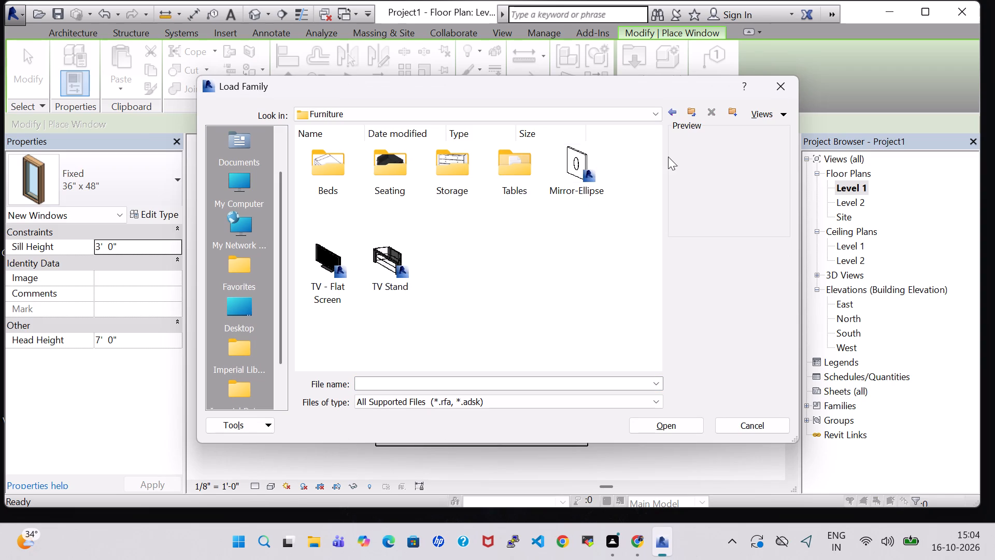
pyautogui.click(674, 115)
pyautogui.scroll(-7, 560, 237)
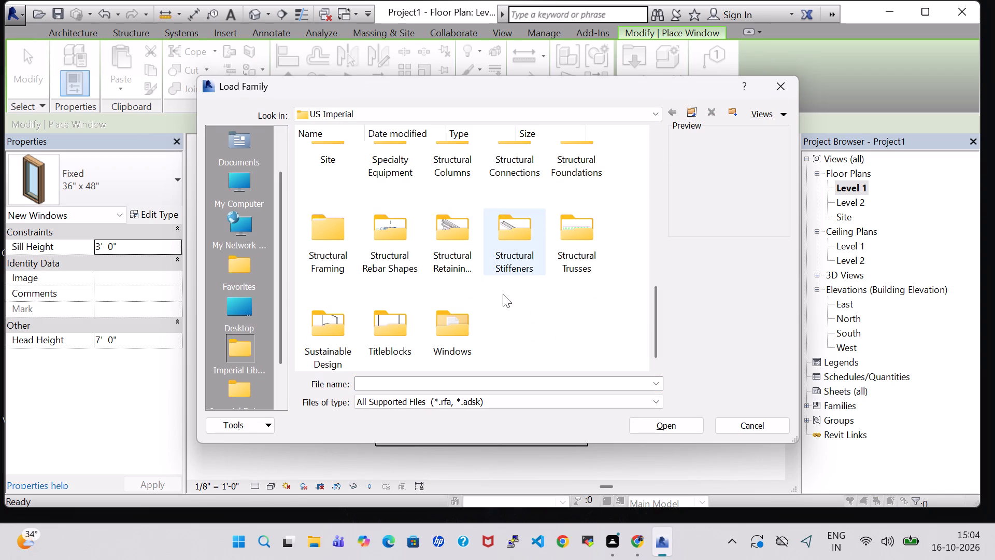
pyautogui.doubleClick(465, 313)
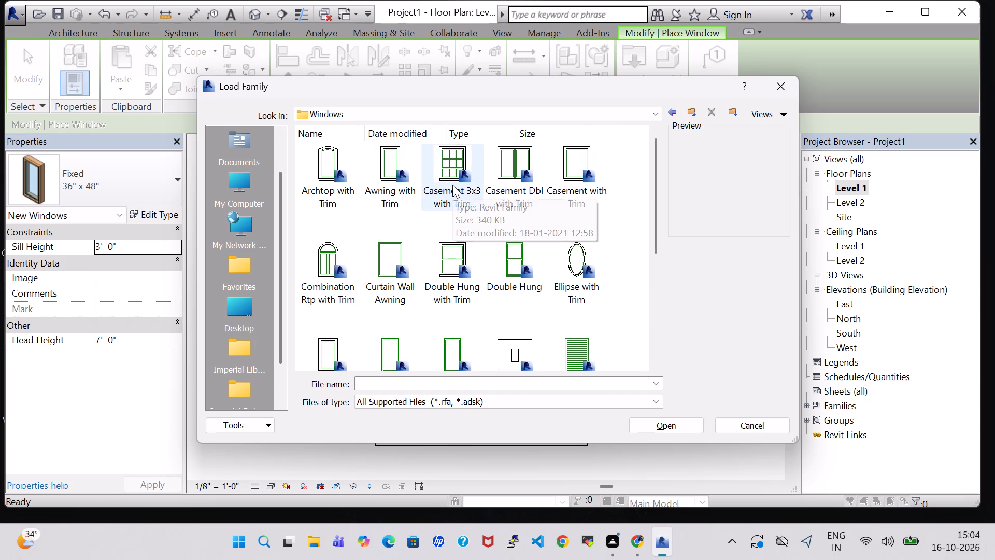
pyautogui.click(452, 185)
pyautogui.click(680, 422)
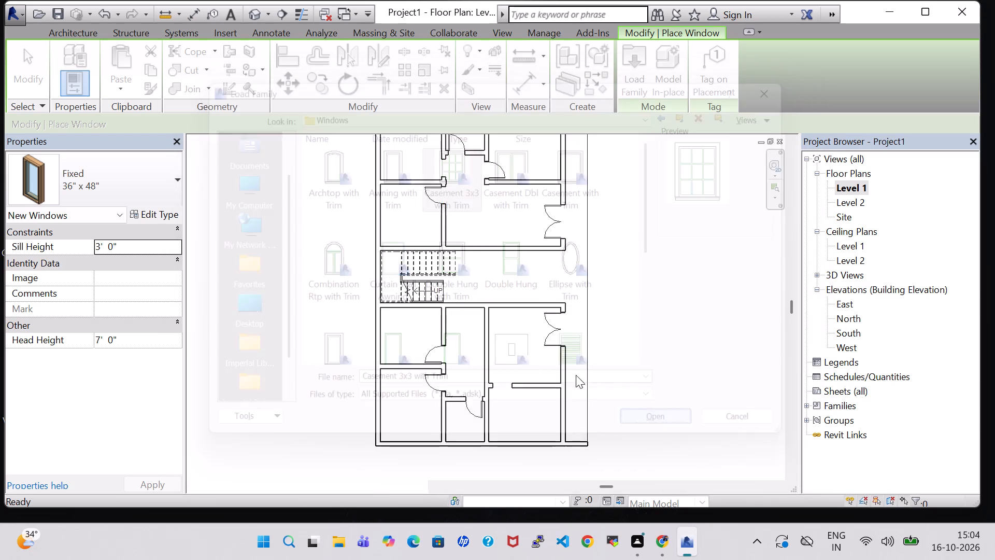
# Place 36" x 48" casement windows in the southwest corner room's west and south walls and the west wall of the room north of it.
pyautogui.scroll(8, 500, 353)
pyautogui.moveTo(500, 353); pyautogui.dragTo(500, 324, button='middle')
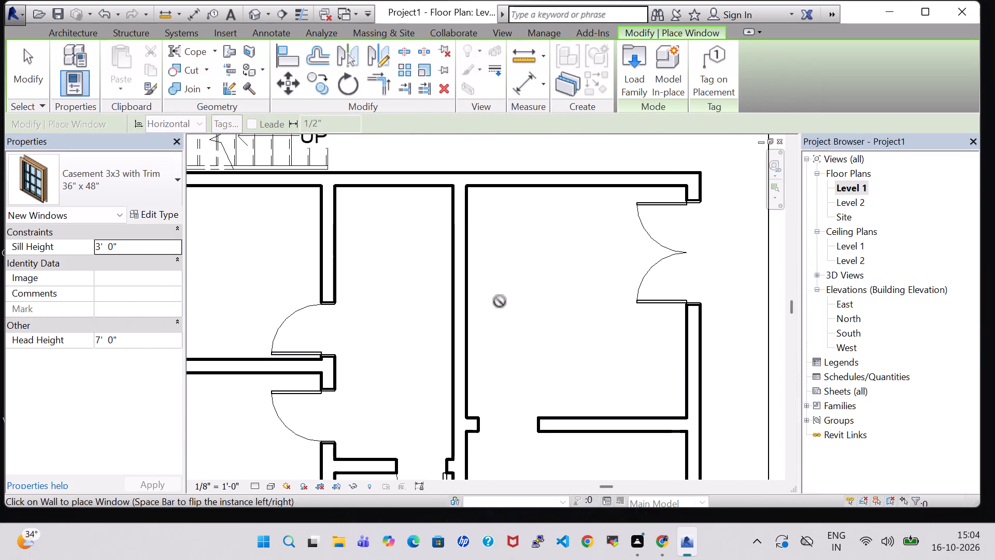
pyautogui.scroll(-6, 500, 299)
pyautogui.middleClick(500, 299)
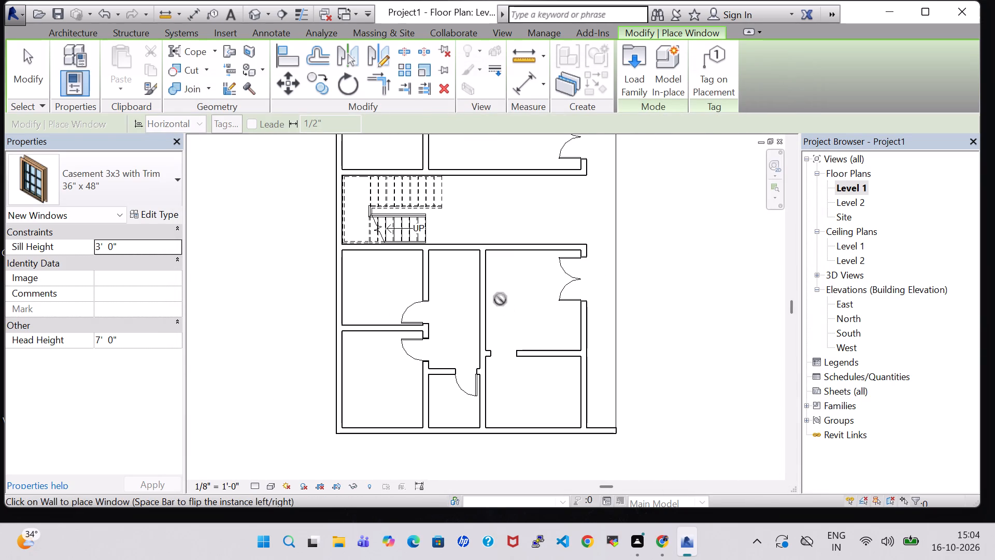
pyautogui.click(336, 373)
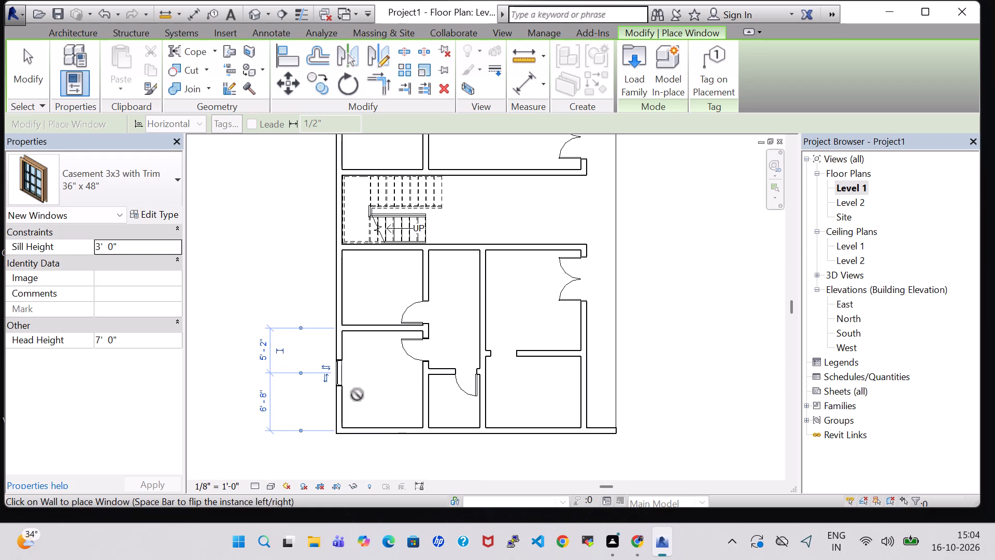
pyautogui.click(380, 437)
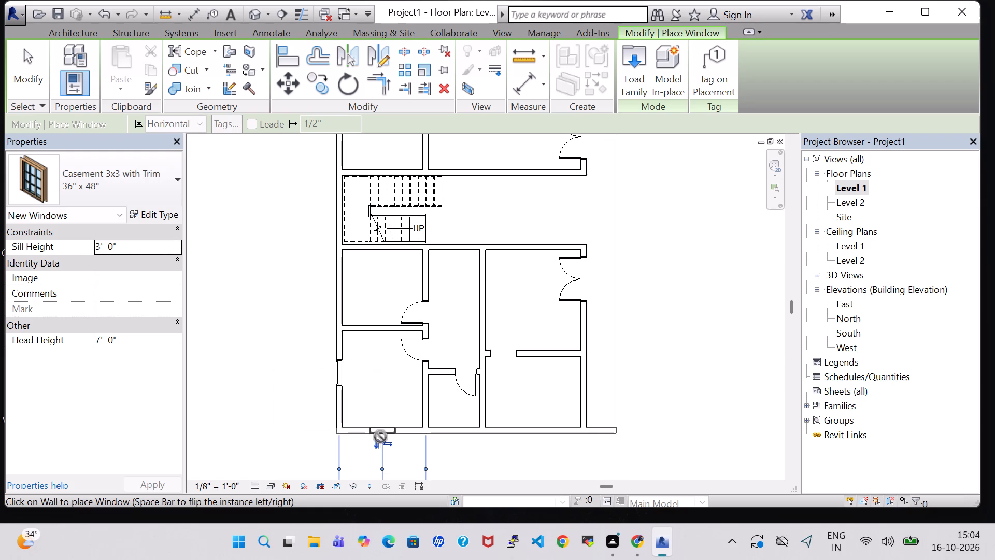
pyautogui.click(331, 289)
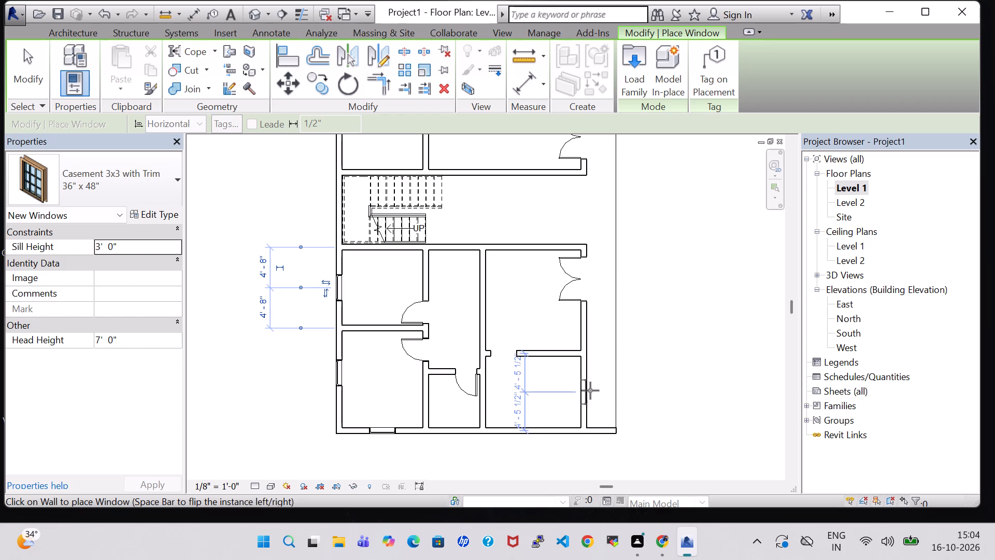
# Place casement windows in the east wall just south of the lower double door and in the stair hall's south and north walls.
pyautogui.click(589, 328)
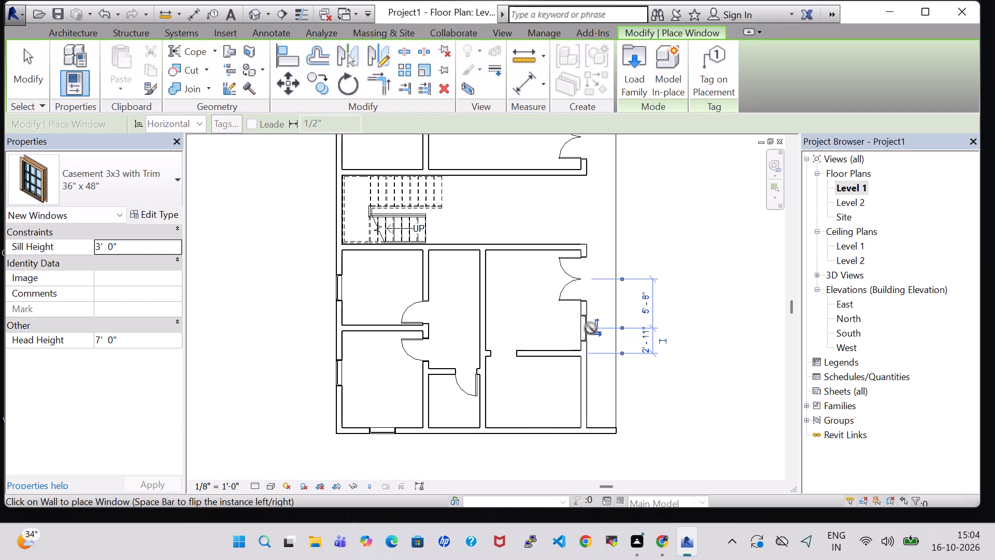
pyautogui.moveTo(644, 324); pyautogui.dragTo(661, 440, button='middle')
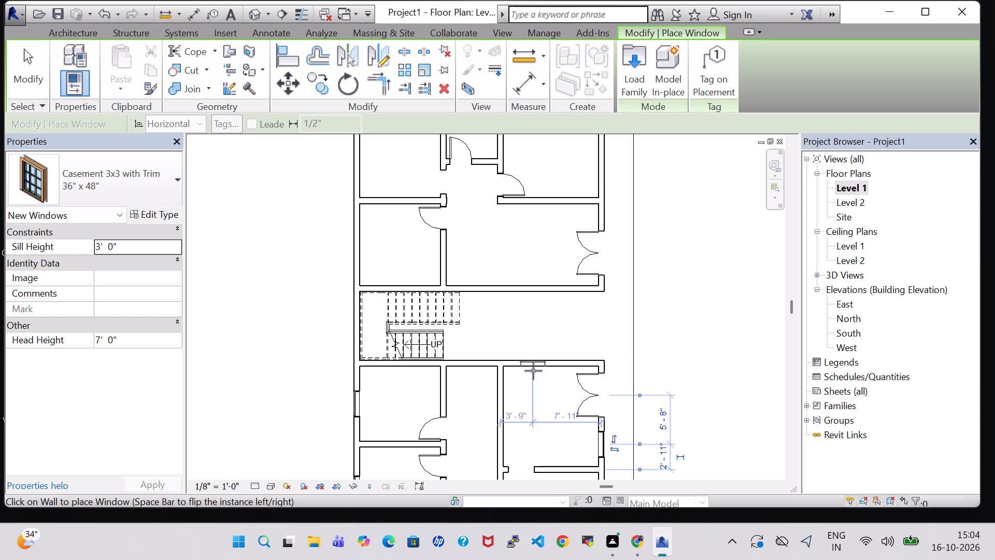
pyautogui.click(543, 359)
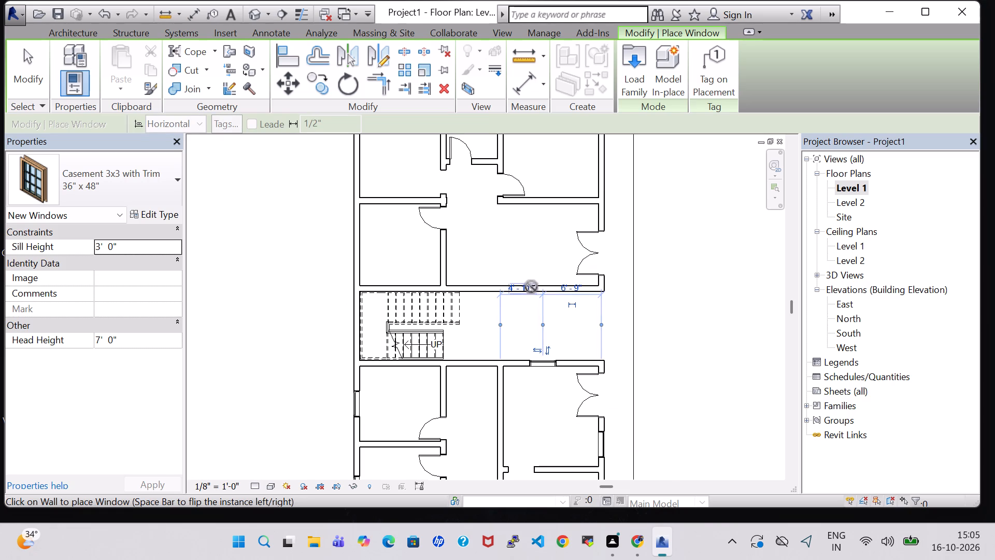
pyautogui.press('Escape')
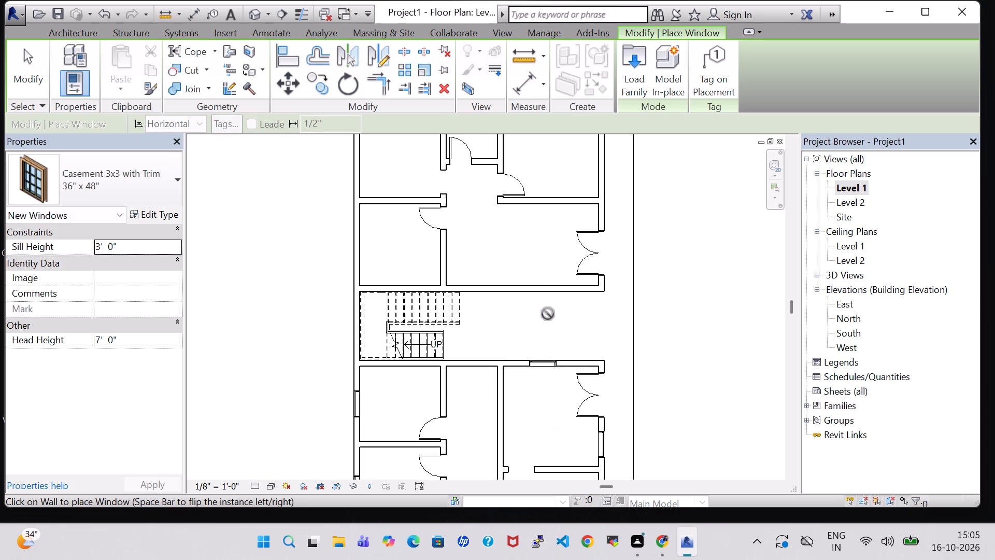
pyautogui.click(532, 291)
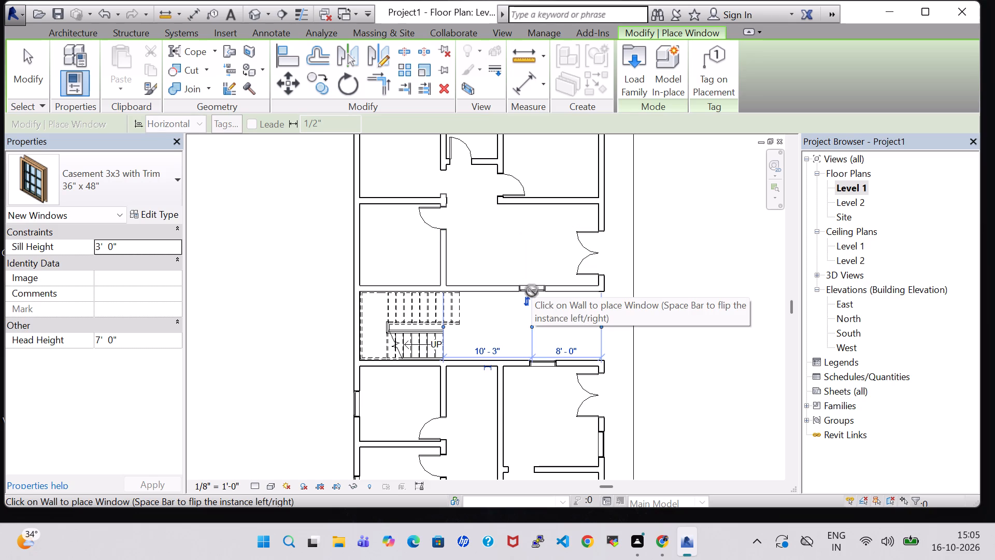
pyautogui.press('Escape')
pyautogui.press('Escape')
# Flip the orientation of the casement window in the stair hall's north wall.
pyautogui.click(532, 288)
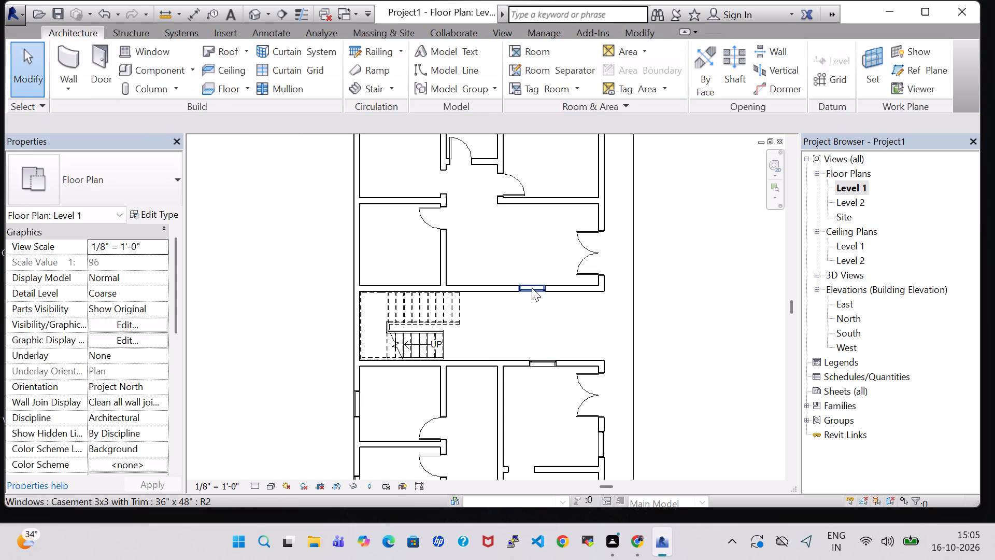
pyautogui.press('space')
pyautogui.press('space')
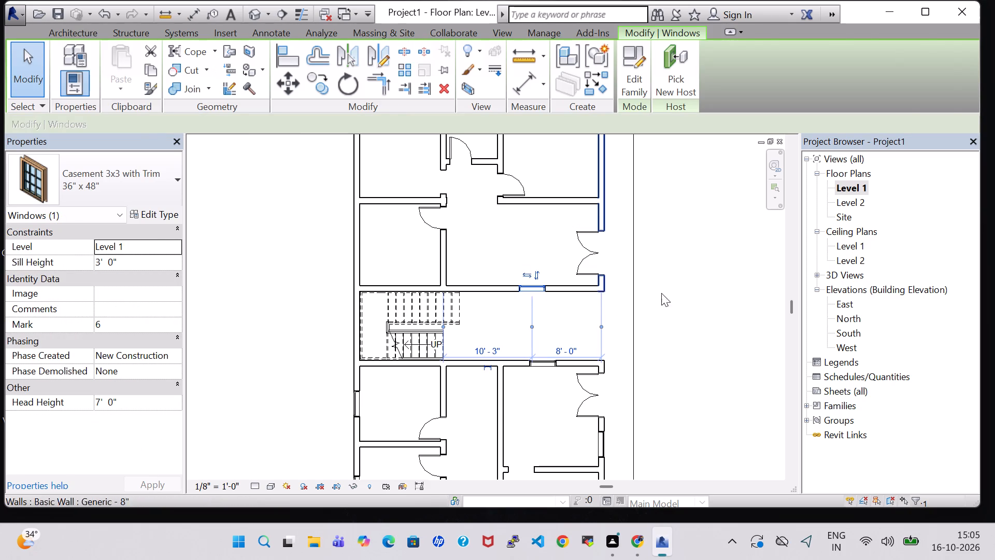
pyautogui.click(667, 293)
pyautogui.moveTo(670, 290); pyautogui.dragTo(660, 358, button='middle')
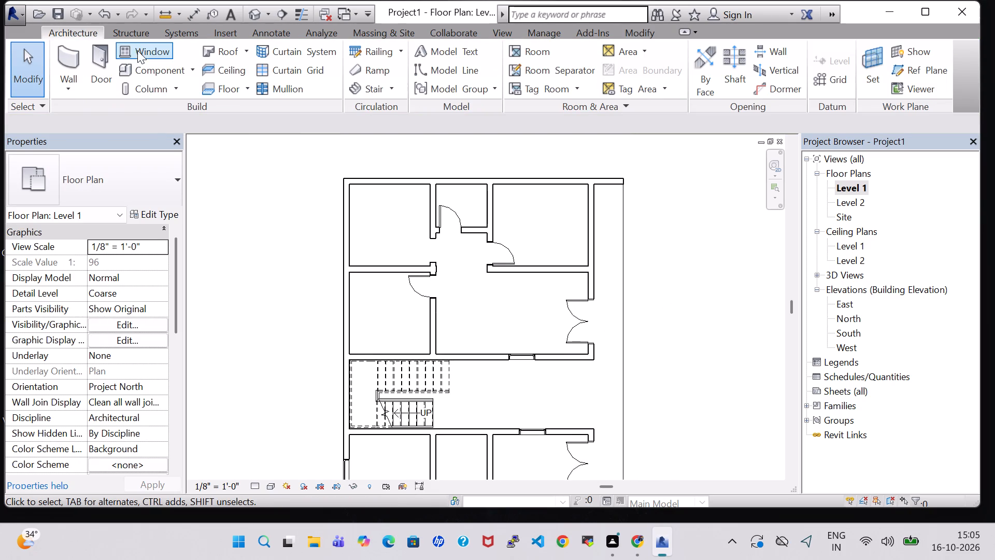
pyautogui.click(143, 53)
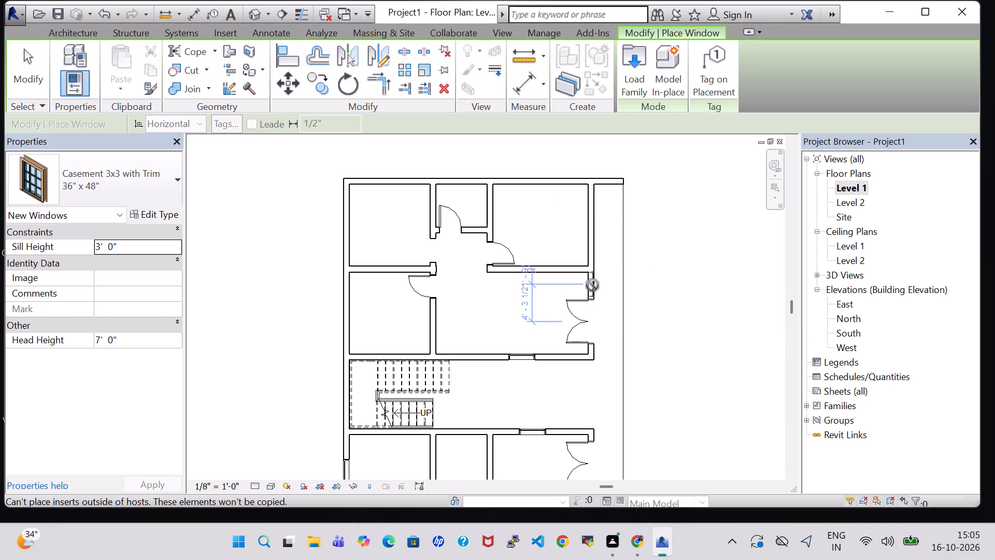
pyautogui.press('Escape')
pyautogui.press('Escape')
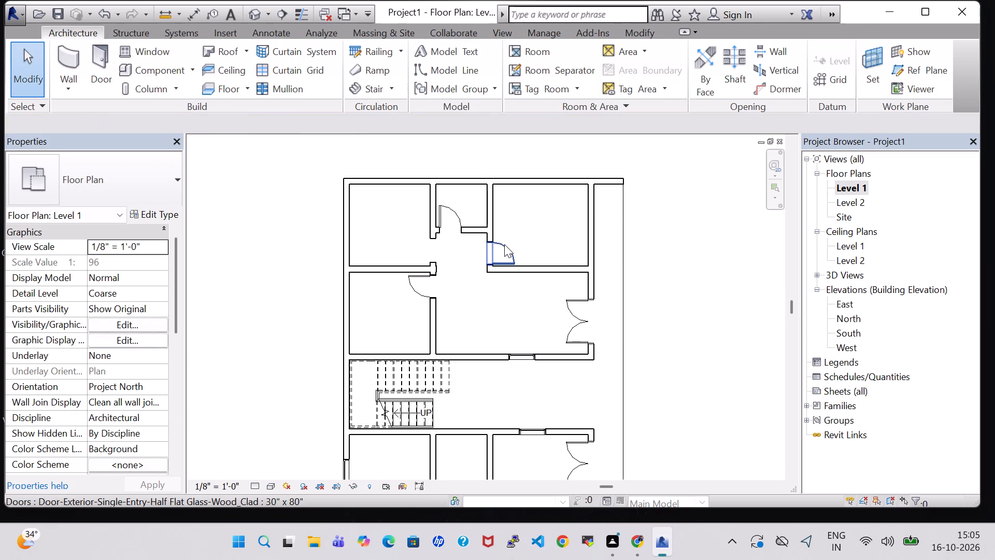
# Nudge the northeast room's single door slightly north along its wall.
pyautogui.click(504, 244)
pyautogui.press('Up')
pyautogui.press('Up')
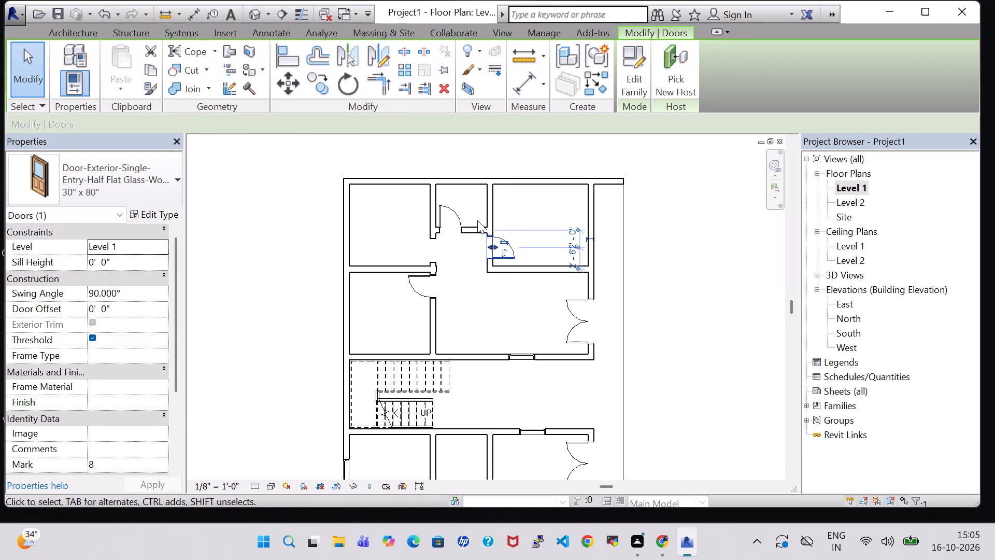
# Nudge the north exterior wall outward to about 6' 3 1/2" from the small middle room's south wall.
pyautogui.click(574, 178)
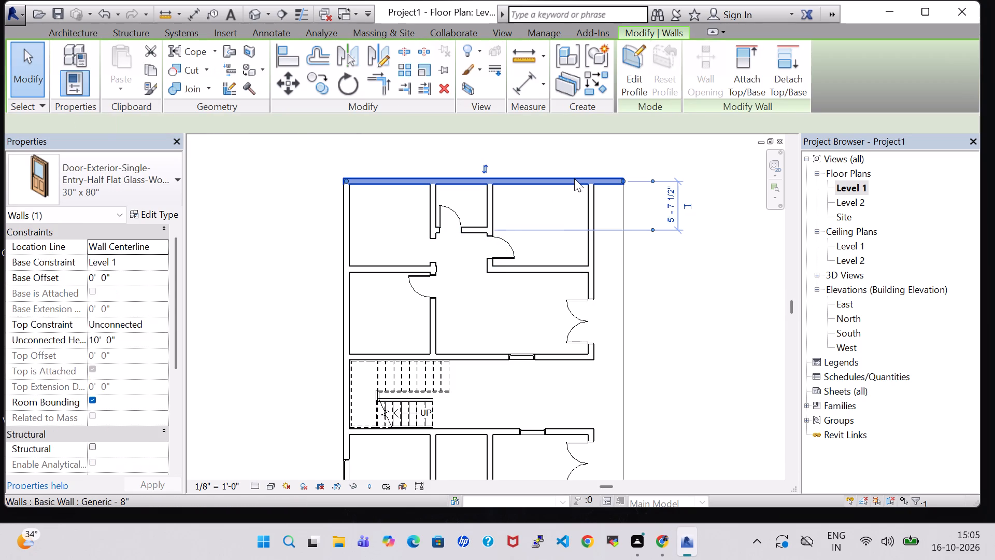
pyautogui.press('Up')
pyautogui.press('Up')
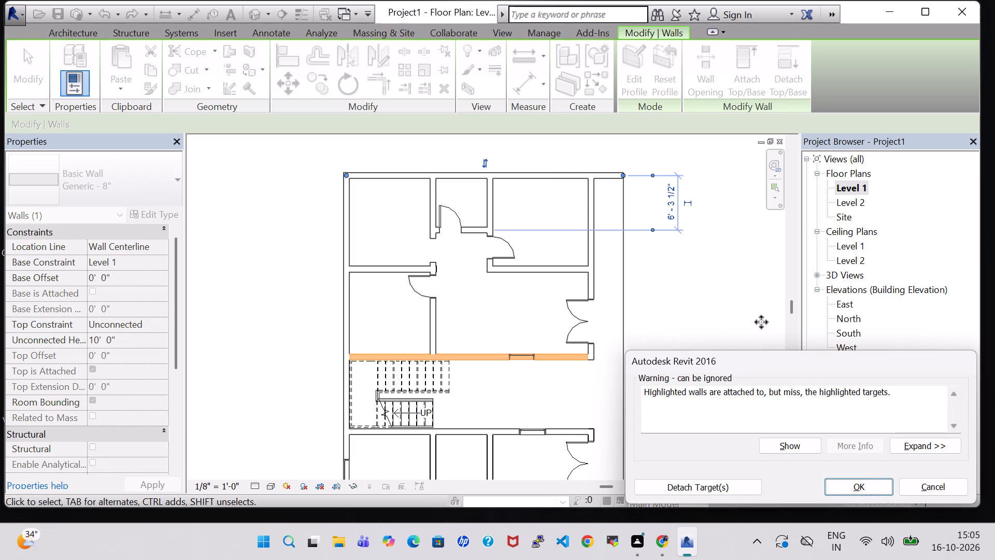
pyautogui.click(875, 491)
pyautogui.click(708, 313)
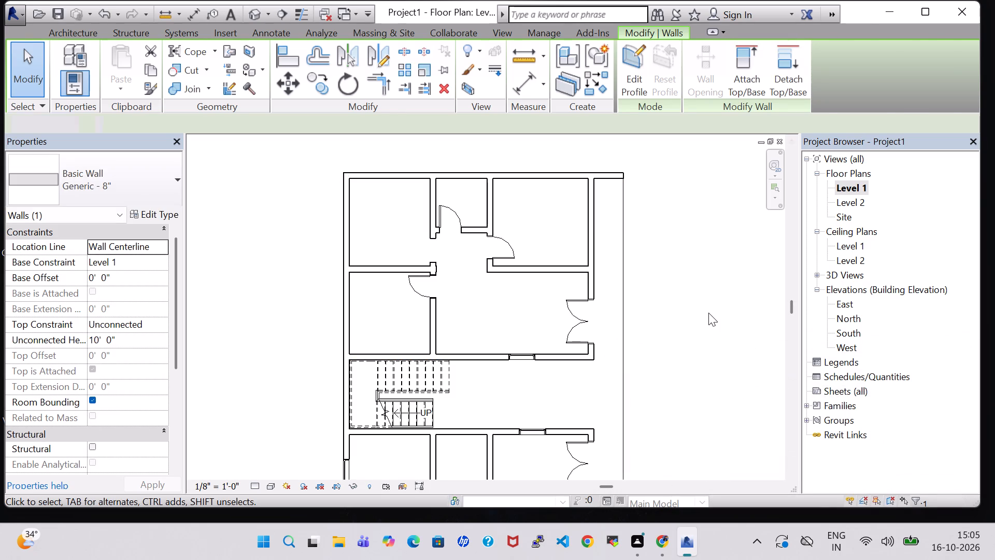
# Nudge the northeast room's south wall slightly north to lengthen the east wall segment beside the upper double door.
pyautogui.scroll(-3, 708, 313)
pyautogui.moveTo(708, 313); pyautogui.dragTo(698, 267, button='middle')
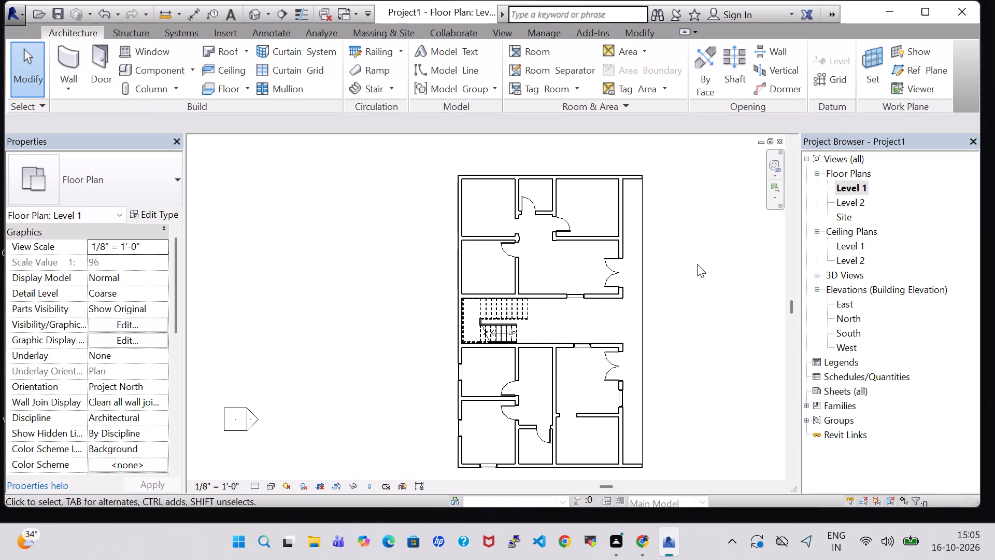
pyautogui.click(594, 241)
pyautogui.press('Up')
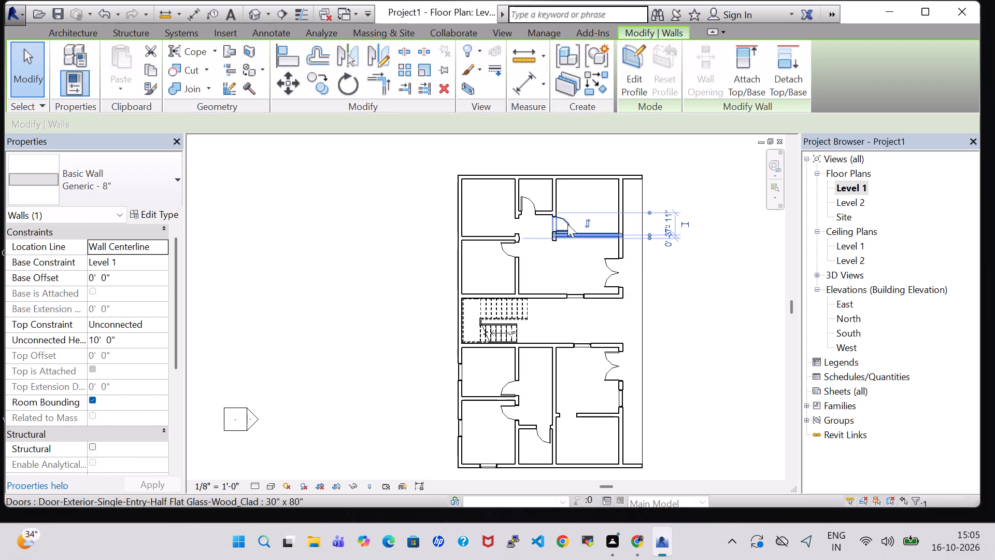
pyautogui.click(567, 224)
pyautogui.click(665, 244)
# Place a Casement 3x3 with Trim 36" x 48" window in the east wall just north of the upper double door, about 2' 3" from the partition.
pyautogui.scroll(2, 667, 248)
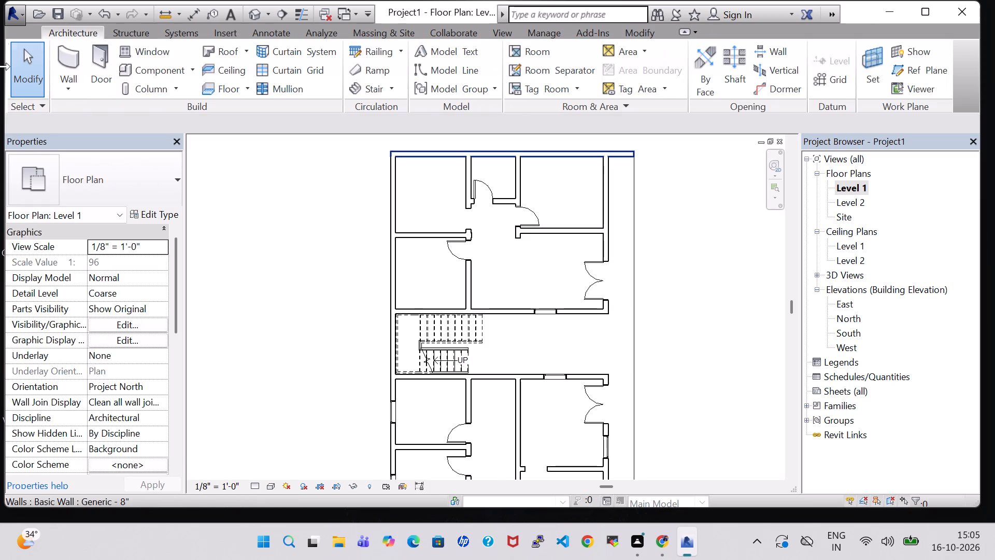
pyautogui.click(149, 49)
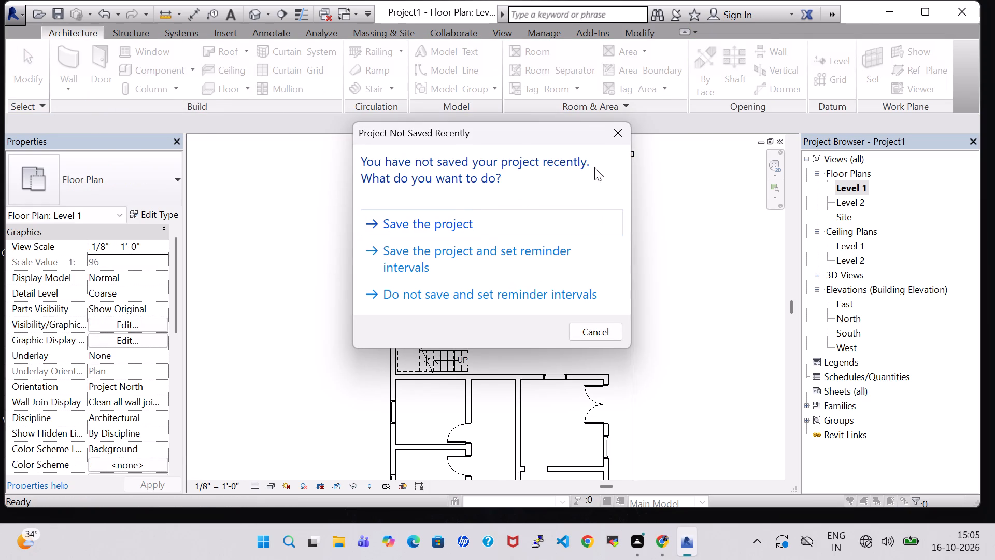
pyautogui.click(616, 136)
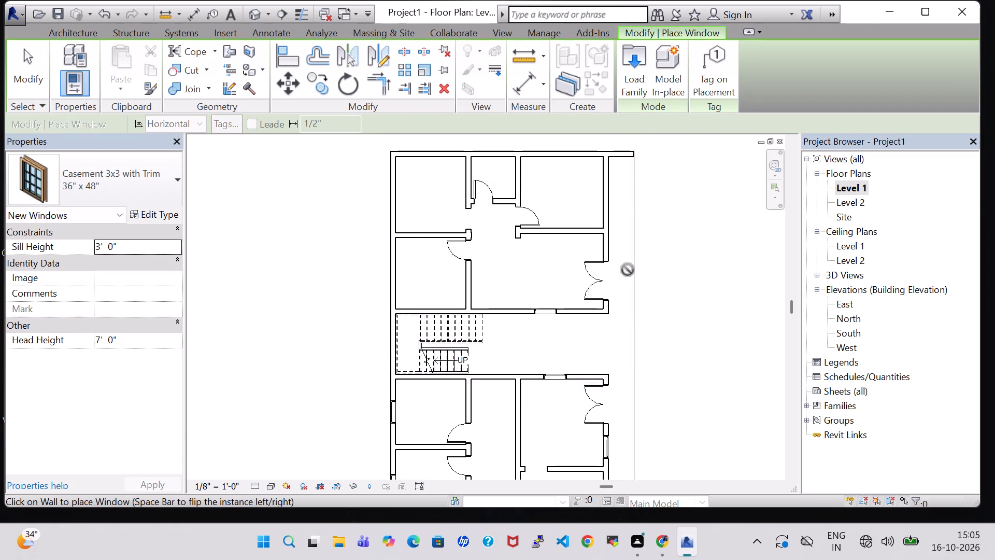
pyautogui.scroll(5, 628, 270)
pyautogui.click(593, 226)
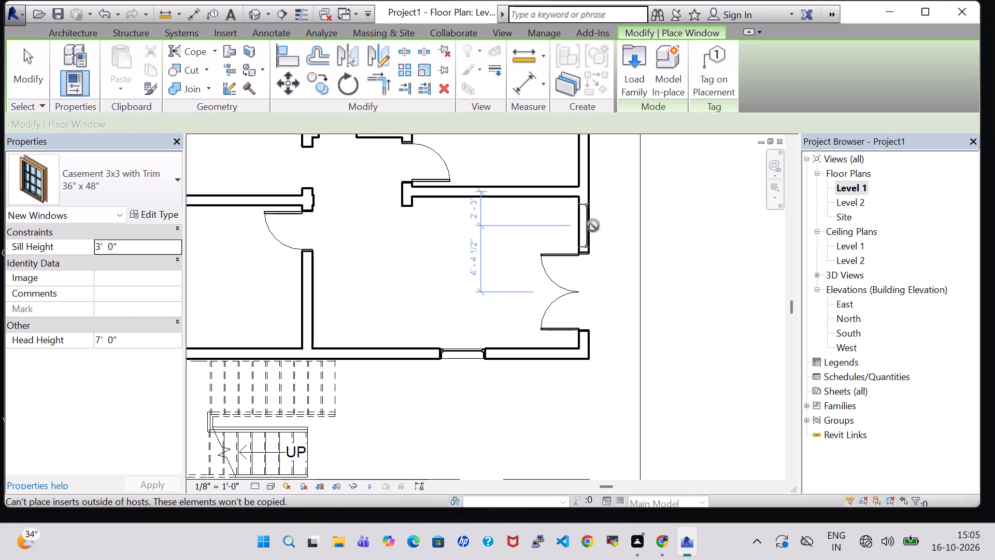
# Place 36" x 48" casement windows in the northeast room: centred in its east wall and about 4' 11" from the west partition in its north wall.
pyautogui.scroll(-3, 722, 244)
pyautogui.moveTo(722, 246); pyautogui.dragTo(712, 343, button='middle')
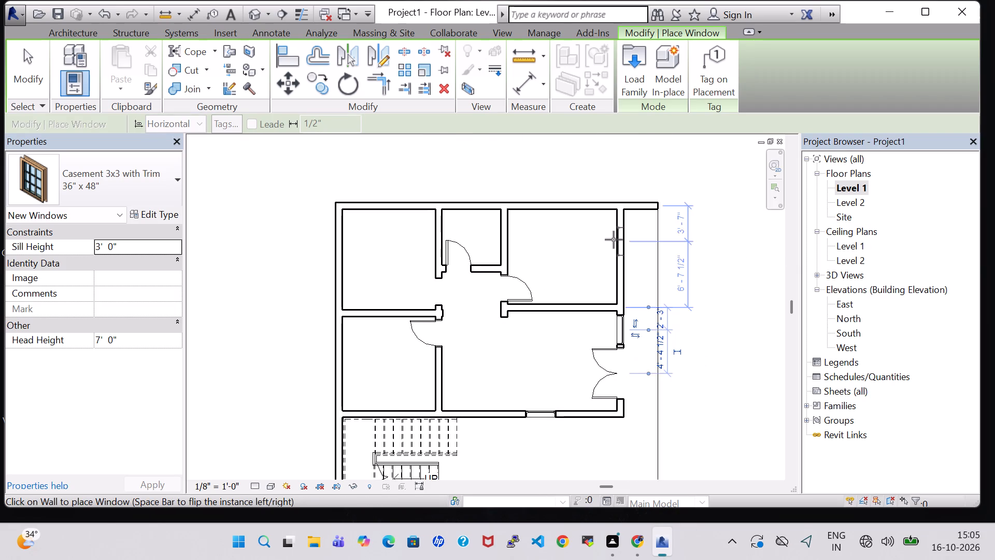
pyautogui.click(629, 261)
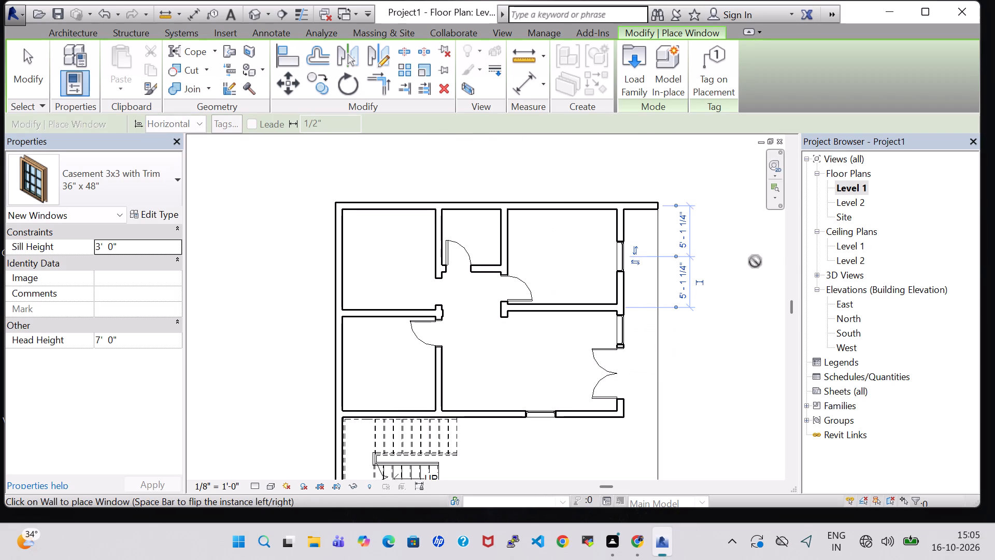
pyautogui.click(553, 201)
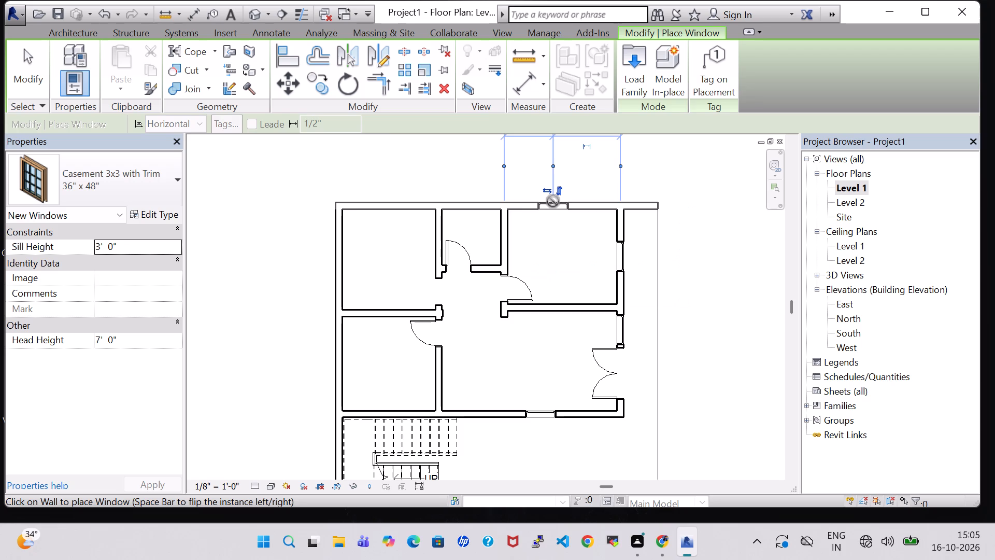
# Place 36" x 48" casement windows centred in the northwest room's north and west walls.
pyautogui.click(387, 203)
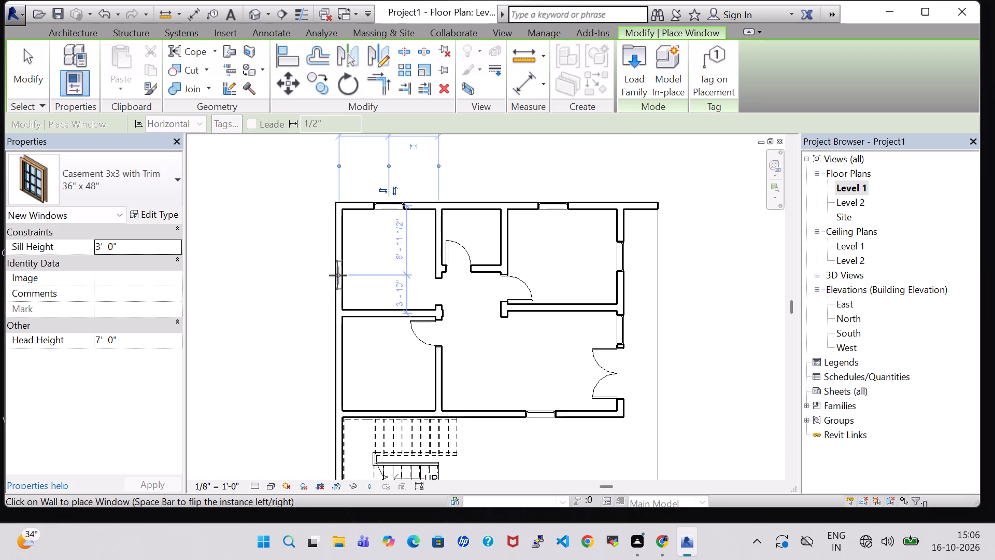
pyautogui.click(336, 263)
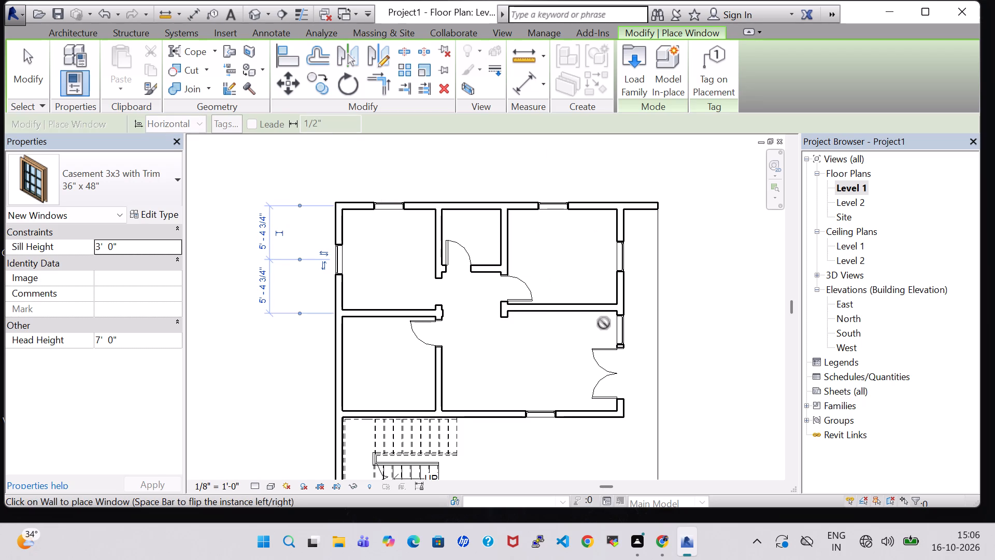
pyautogui.scroll(-1, 604, 362)
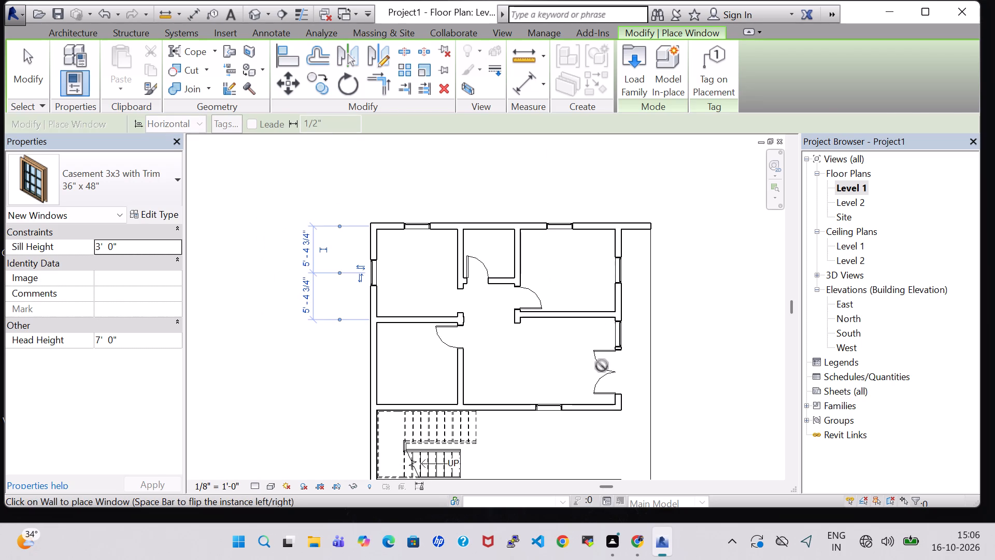
pyautogui.press('Escape')
pyautogui.press('Escape')
# Change the northwest room's west and north casement windows to the 36" x 72" type.
pyautogui.click(375, 269)
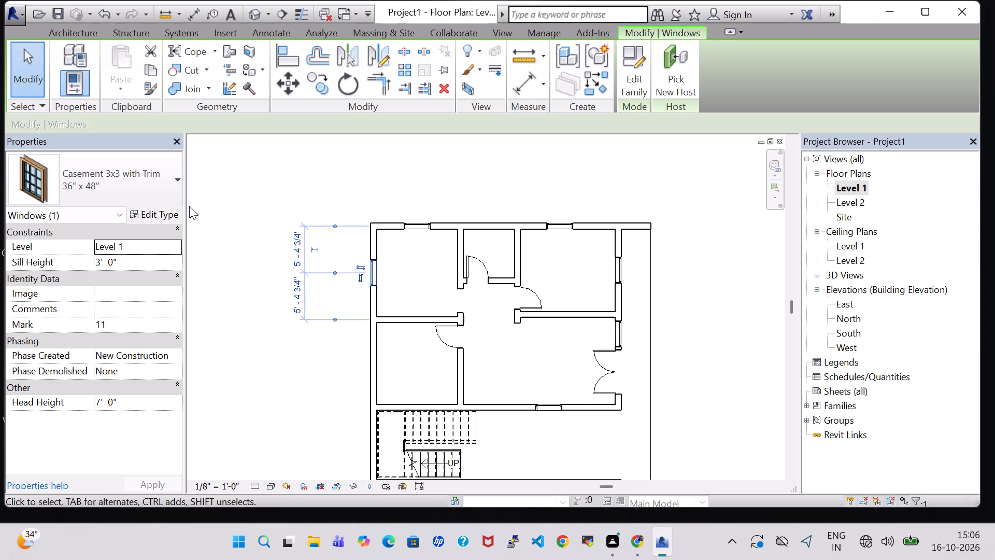
pyautogui.click(181, 190)
pyautogui.click(105, 305)
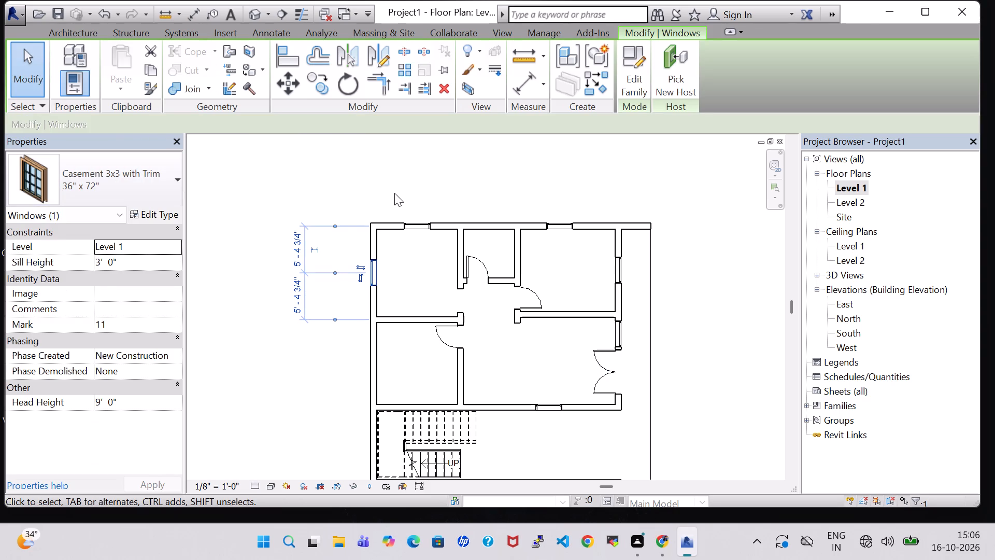
pyautogui.click(417, 227)
pyautogui.click(134, 200)
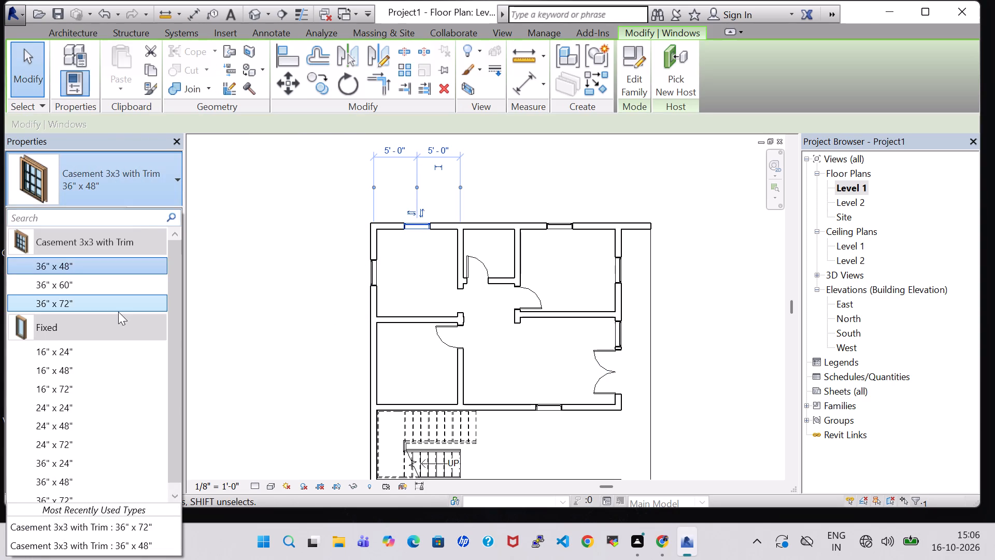
pyautogui.click(118, 312)
# Change the northeast room's north and east casement windows to the 36" x 72" type.
pyautogui.click(567, 223)
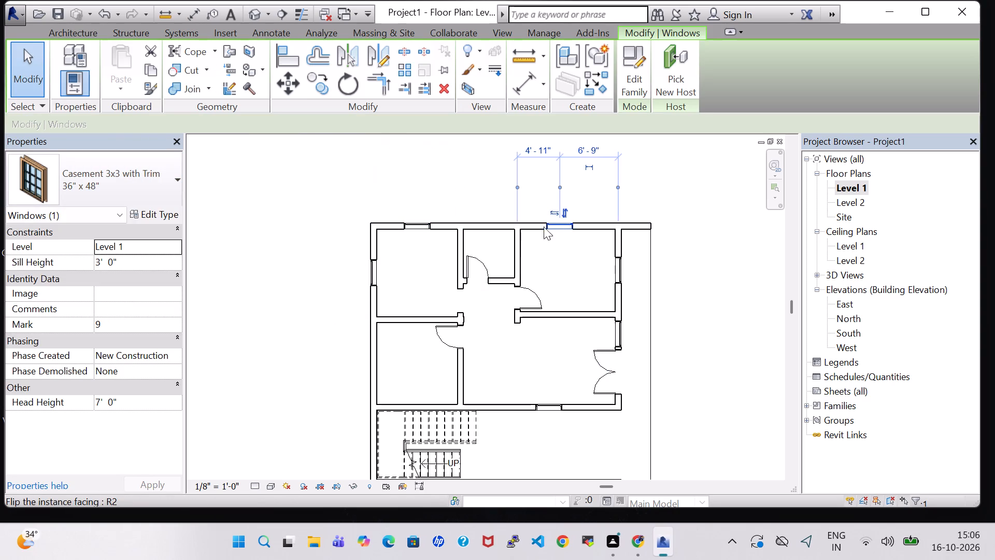
pyautogui.click(156, 193)
pyautogui.click(91, 298)
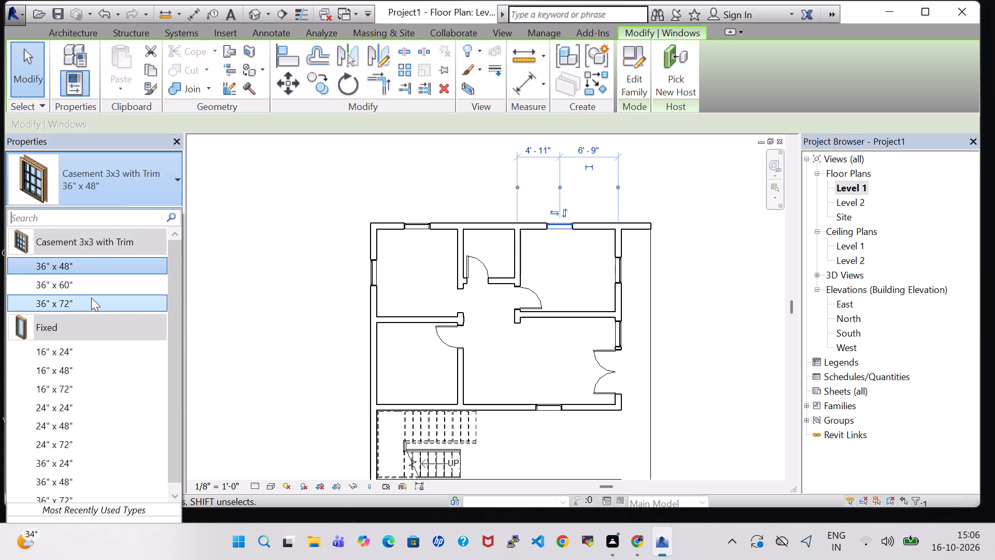
pyautogui.click(622, 271)
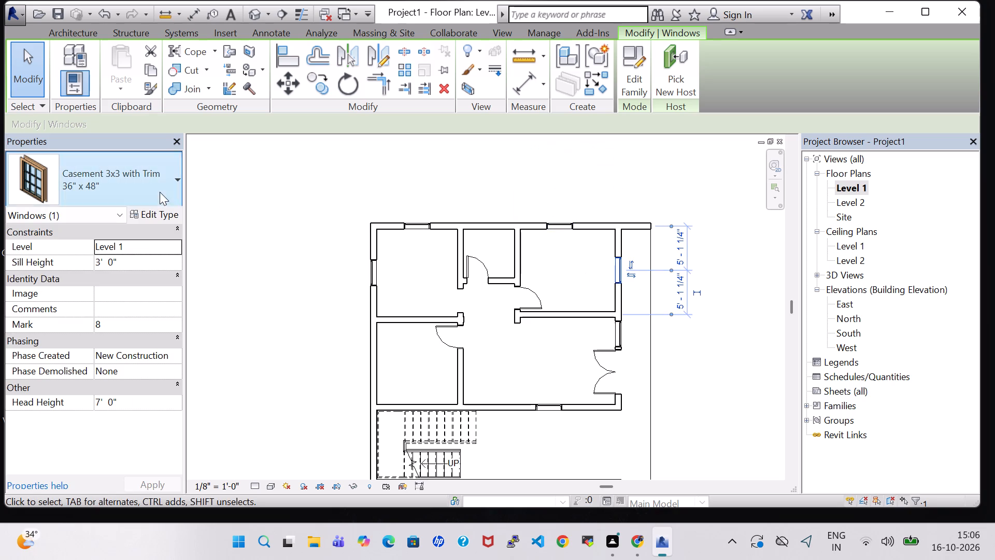
pyautogui.click(160, 192)
pyautogui.click(125, 306)
pyautogui.click(627, 186)
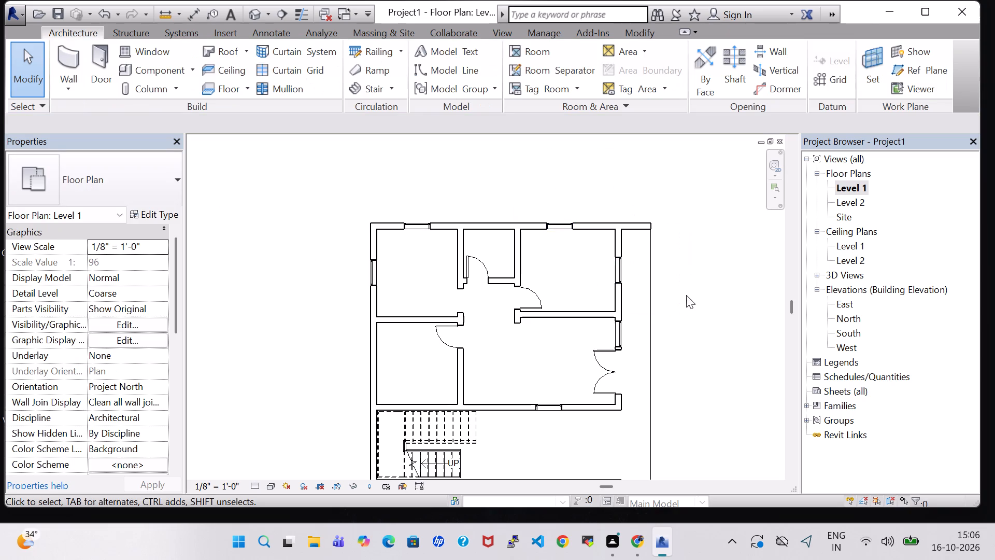
# Change the casement window just north of the upper double door in the east wall to the 36" x 72" type.
pyautogui.moveTo(692, 347); pyautogui.dragTo(724, 246, button='middle')
pyautogui.click(655, 236)
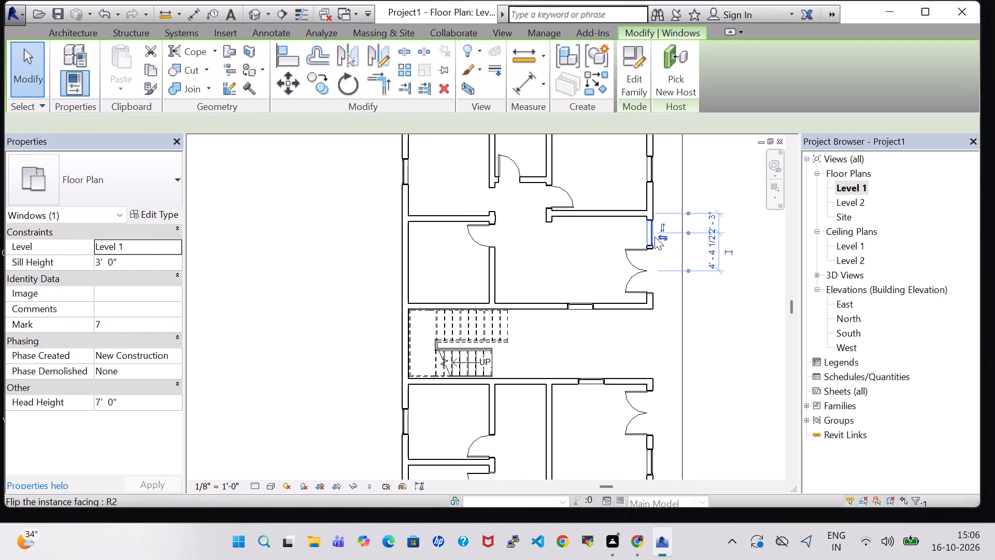
pyautogui.click(93, 178)
pyautogui.click(81, 304)
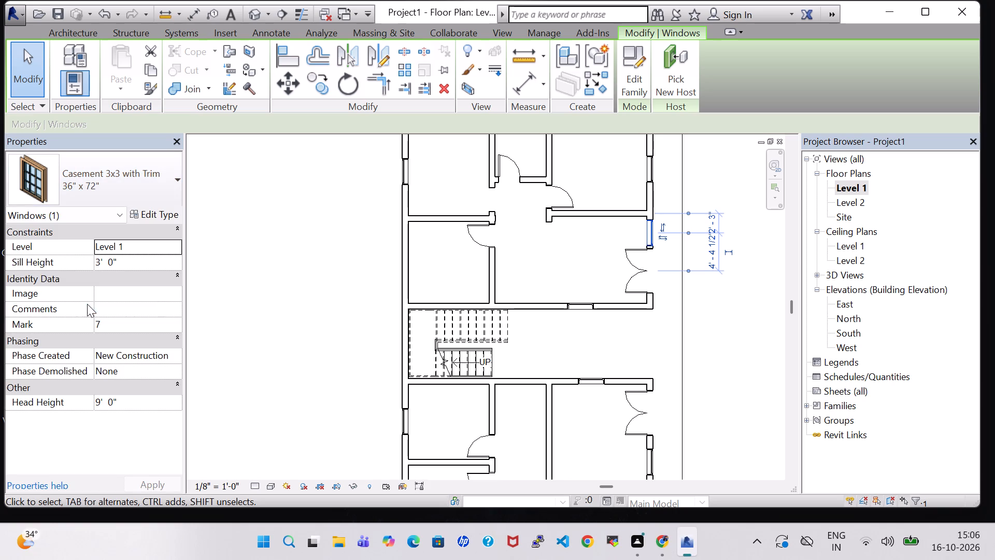
pyautogui.click(703, 351)
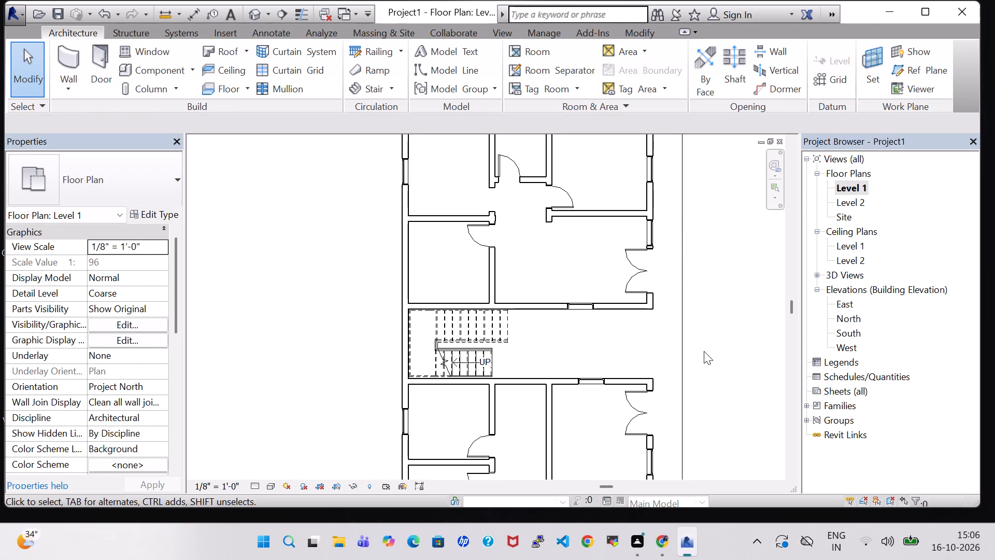
# Nudge the upper double door slightly south along the east wall, to about 4' 8 1/2" from the adjacent window's centre.
pyautogui.click(644, 265)
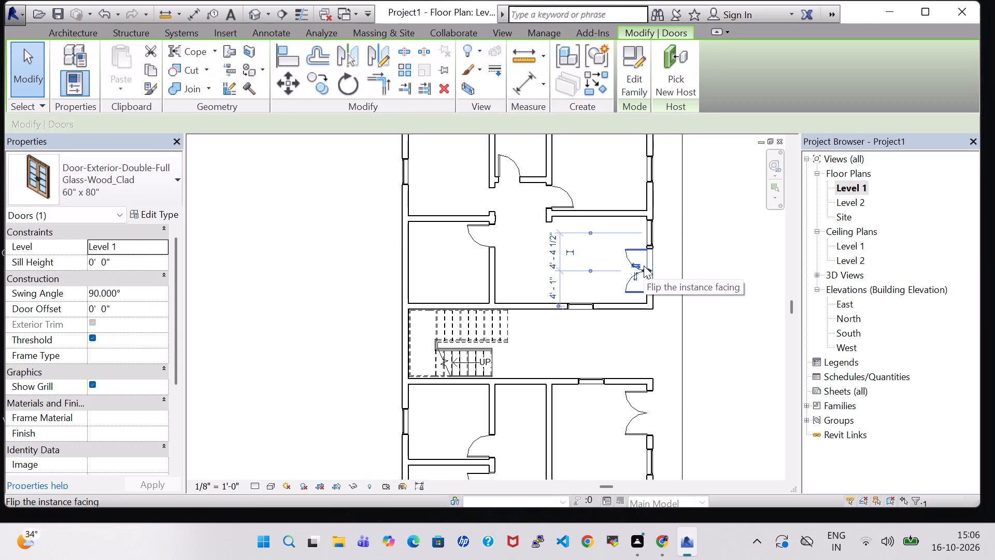
pyautogui.press('Down')
pyautogui.press('Down')
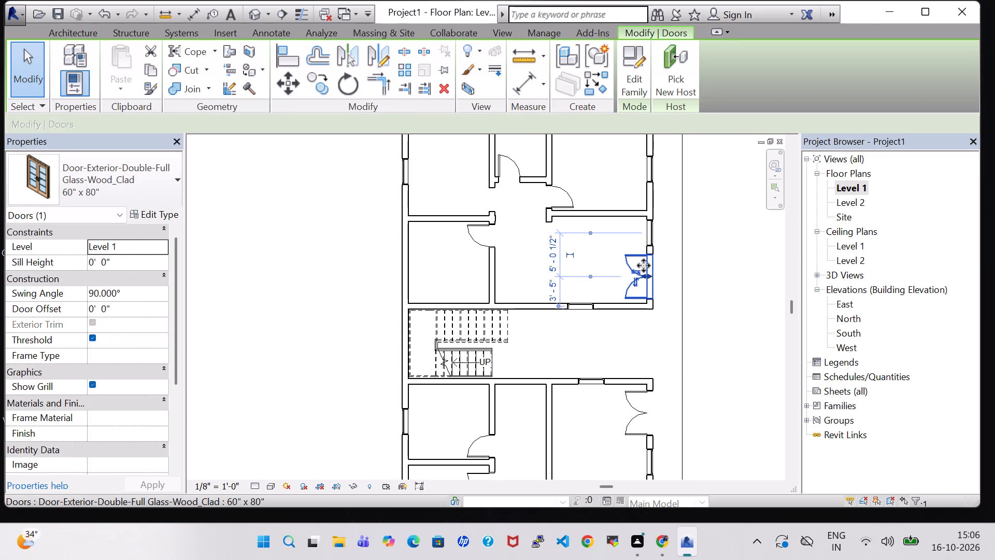
pyautogui.press('Up')
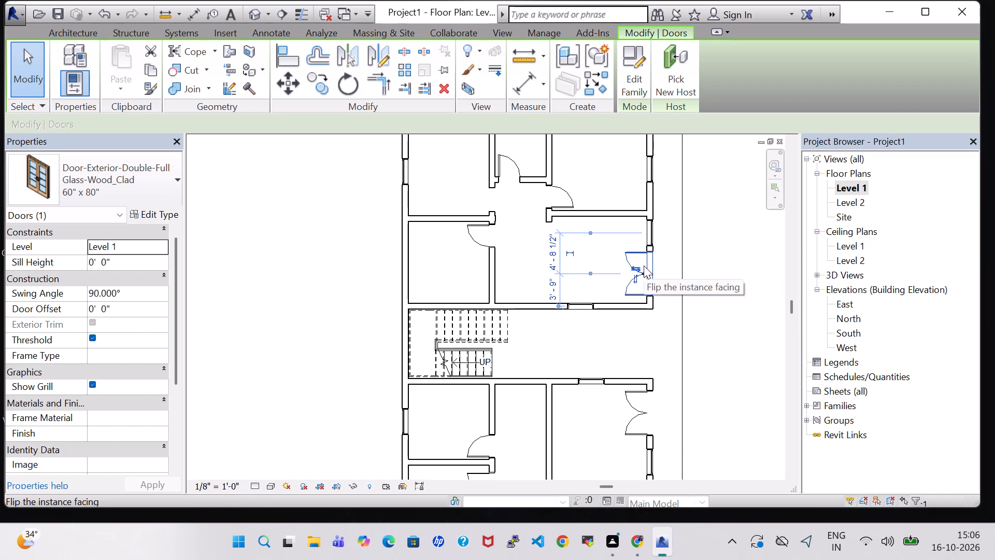
pyautogui.click(699, 296)
# Change the casement windows in the stair hall's north and south walls to the 36" x 72" type.
pyautogui.click(582, 307)
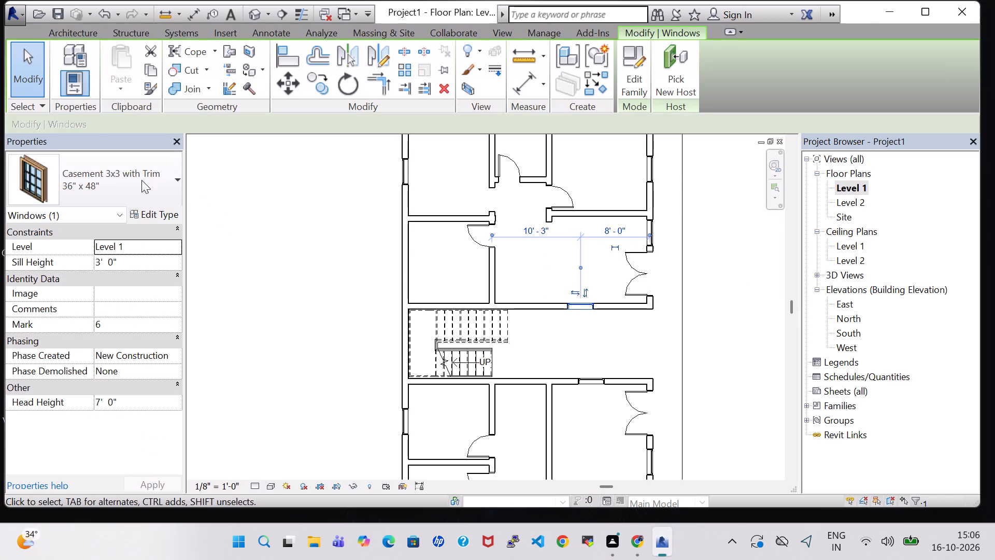
pyautogui.click(141, 180)
pyautogui.click(109, 300)
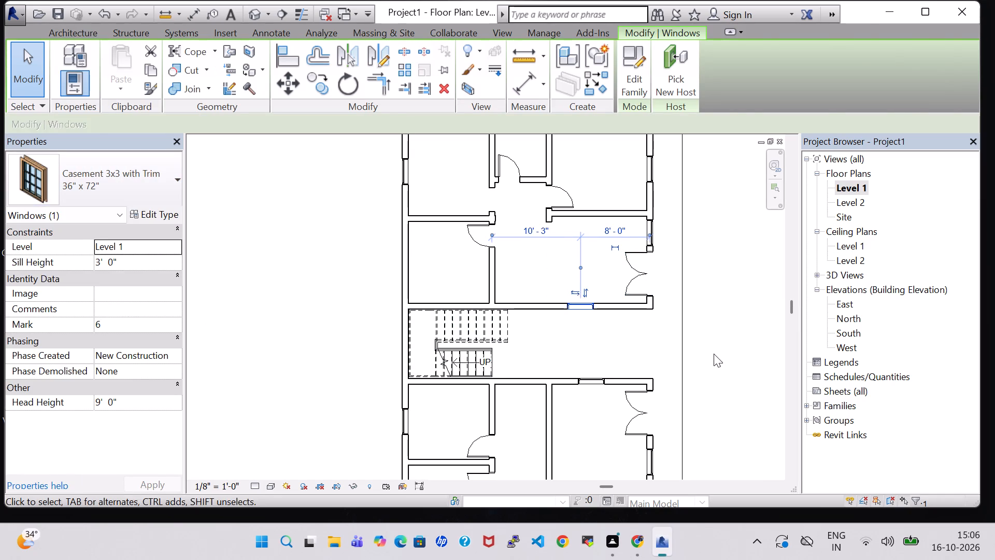
pyautogui.click(714, 354)
pyautogui.click(587, 384)
pyautogui.click(174, 195)
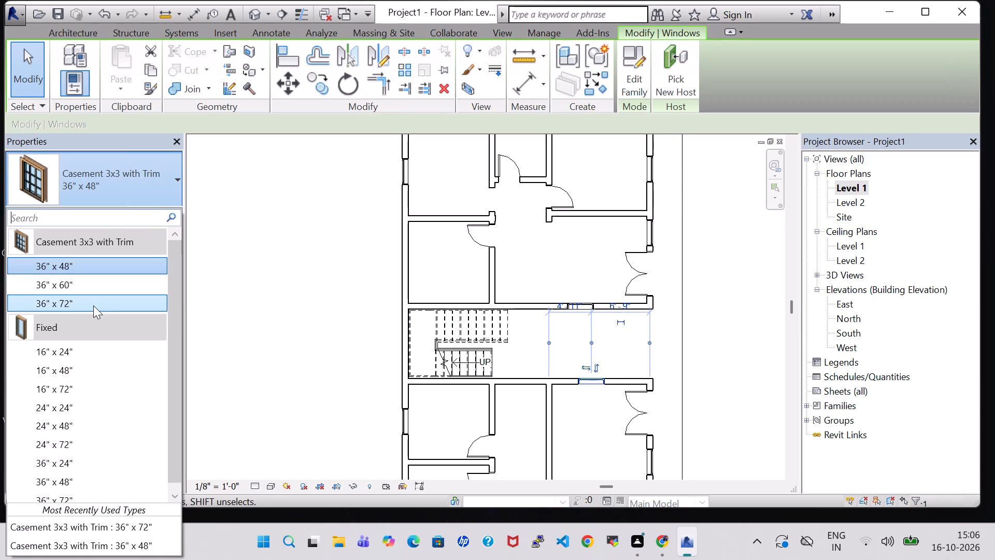
pyautogui.click(93, 305)
# Change the two west-wall casement windows of the rooms south of the stair hall to the 36" x 72" type.
pyautogui.scroll(-1, 544, 320)
pyautogui.moveTo(731, 354); pyautogui.dragTo(700, 147, button='middle')
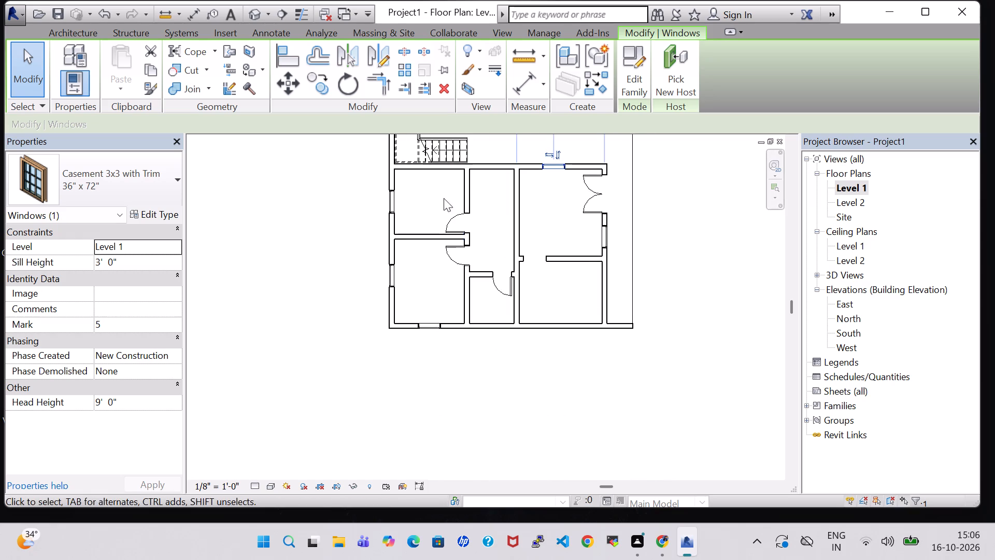
pyautogui.click(392, 201)
pyautogui.click(104, 192)
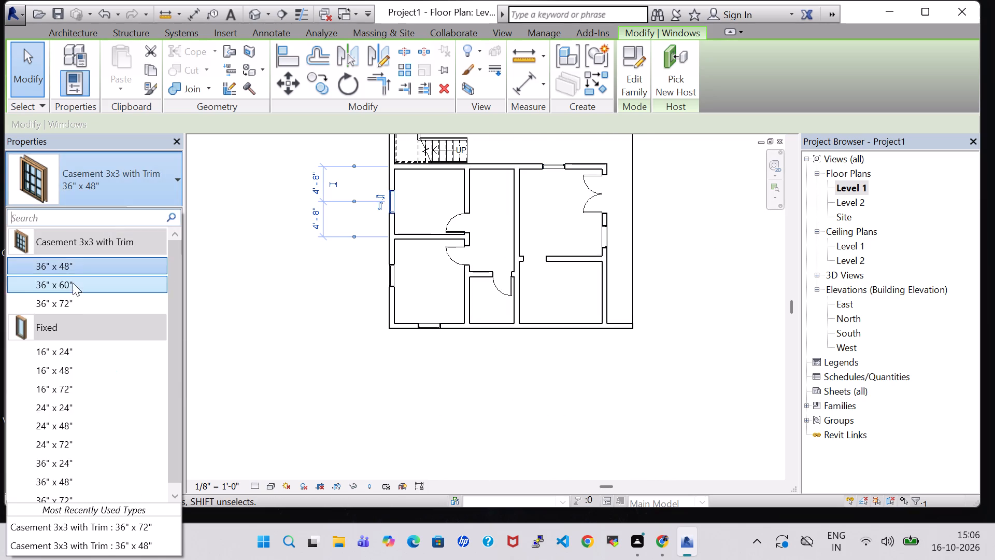
pyautogui.click(75, 301)
pyautogui.click(389, 270)
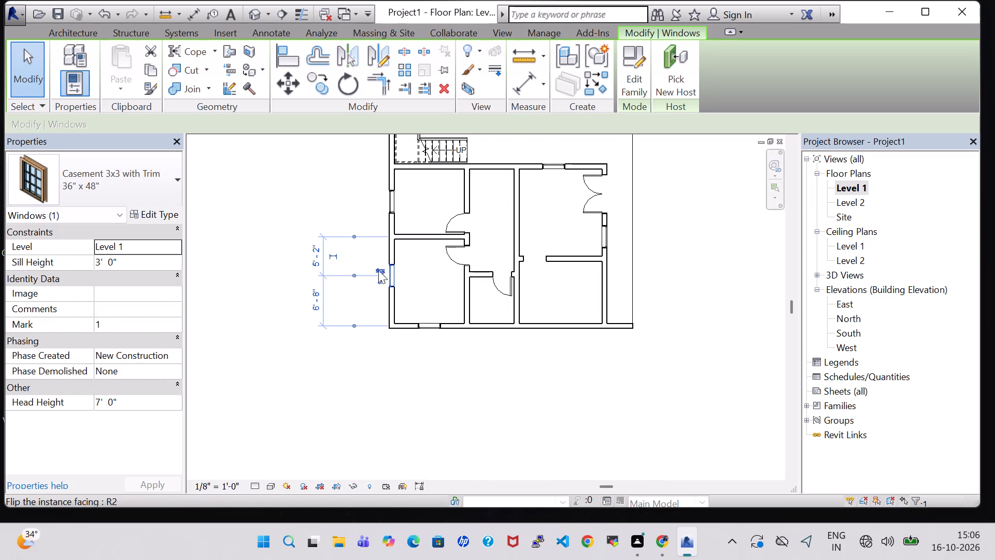
pyautogui.click(162, 187)
pyautogui.click(94, 305)
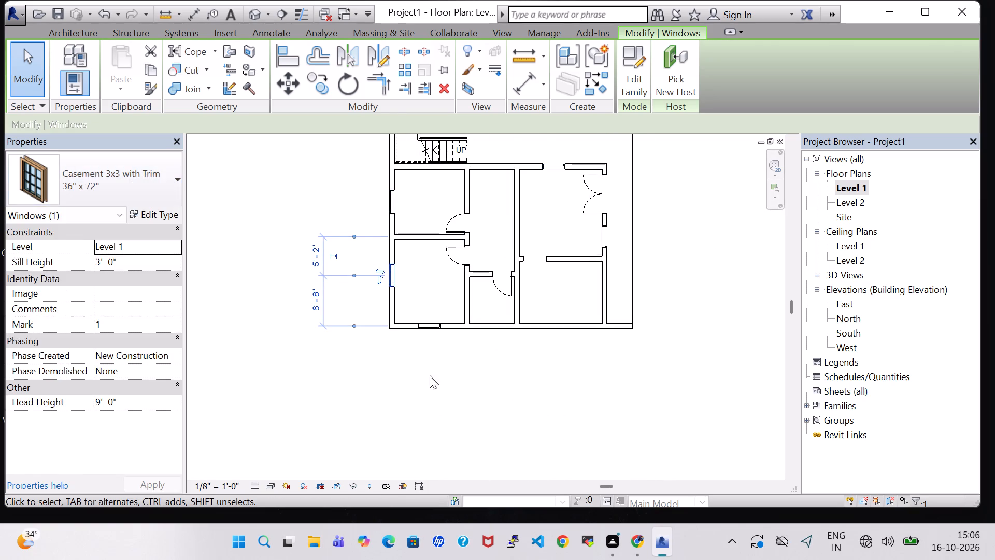
pyautogui.click(465, 395)
# Change the southwest room's south-wall window and the east-wall window below the lower double door to the 36" x 72" casement type.
pyautogui.click(433, 328)
pyautogui.click(161, 197)
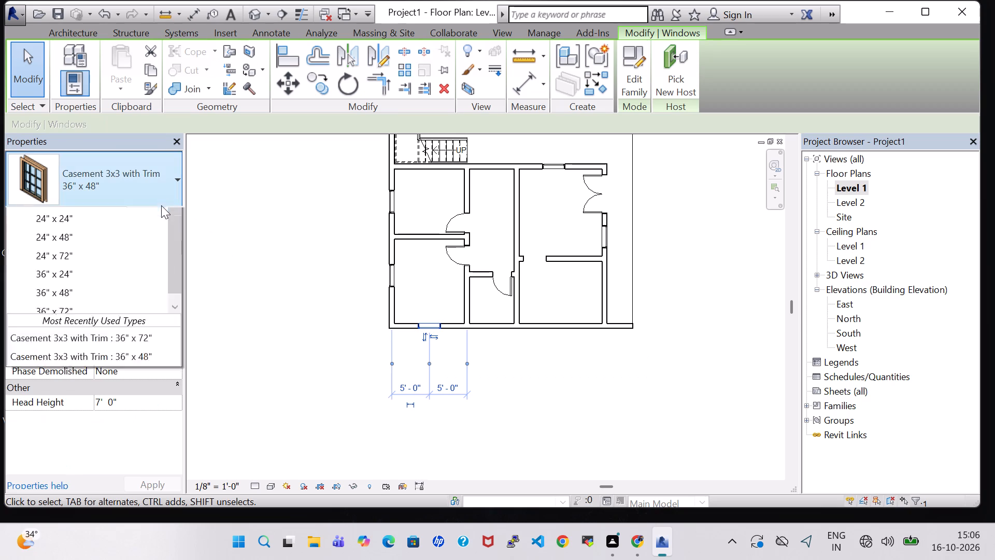
pyautogui.click(107, 301)
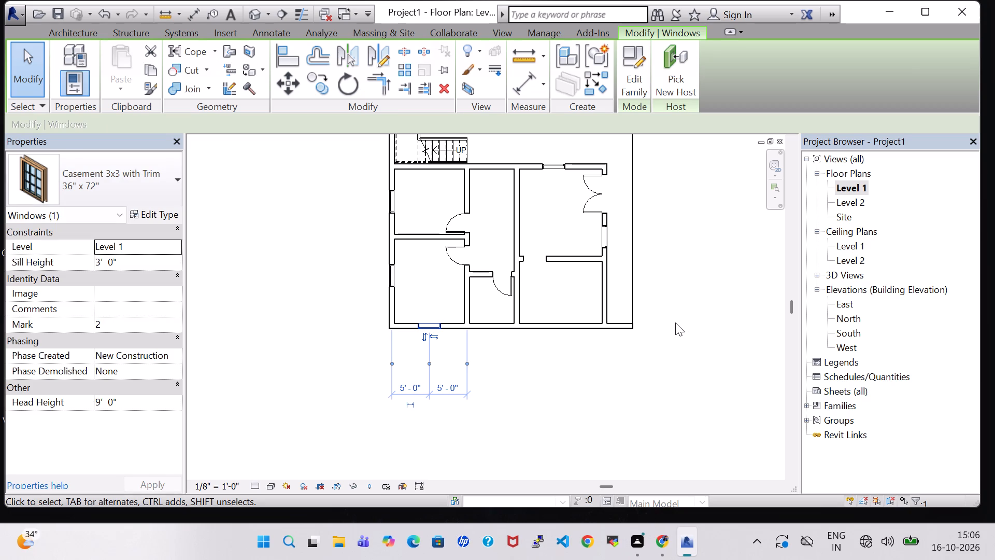
pyautogui.click(610, 231)
pyautogui.click(152, 191)
pyautogui.click(110, 309)
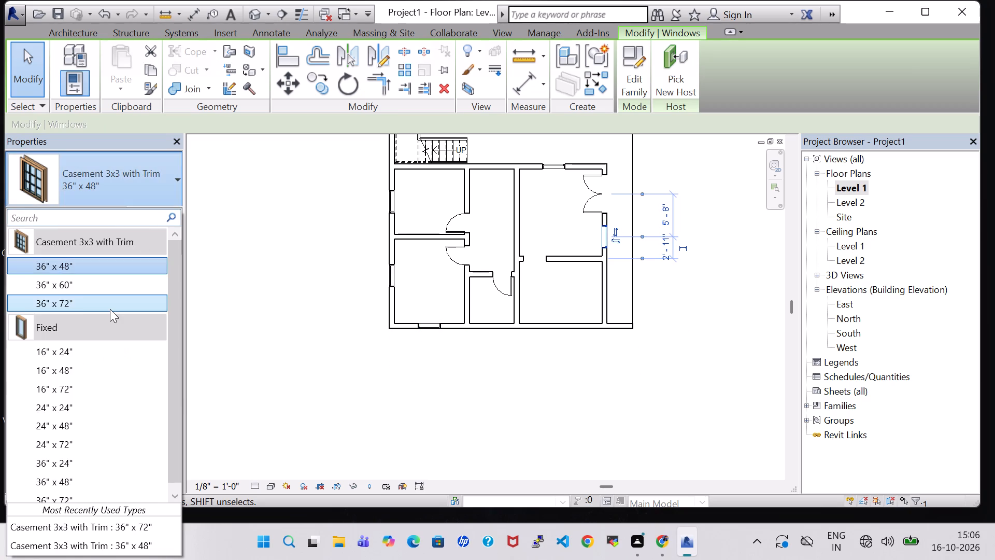
pyautogui.click(717, 350)
# Set the width of the 36" x 72" casement window type to 4' 0".
pyautogui.click(607, 234)
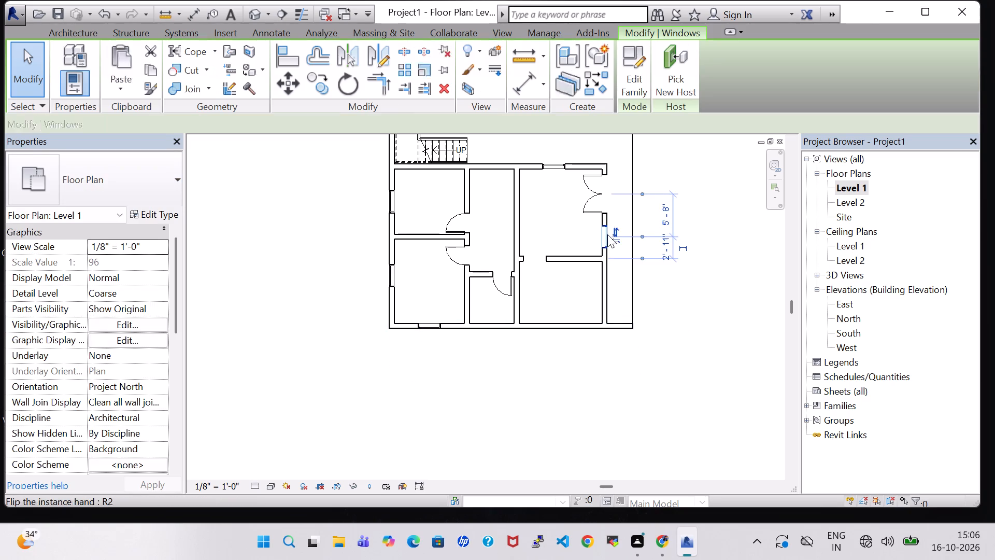
pyautogui.click(169, 219)
pyautogui.scroll(-1, 685, 419)
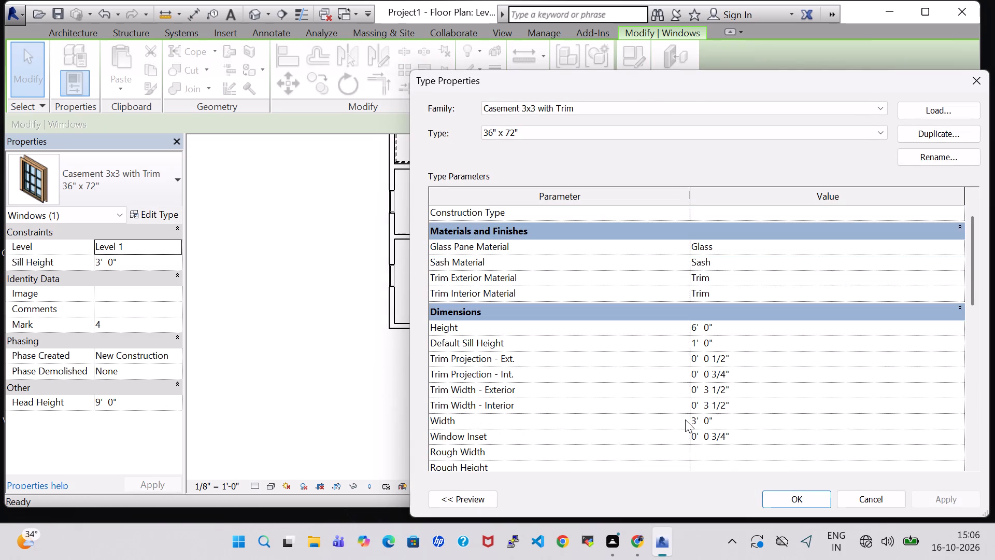
pyautogui.click(699, 417)
pyautogui.press('Left')
pyautogui.press('BackSpace')
pyautogui.press('4')
pyautogui.press('Return')
pyautogui.click(976, 503)
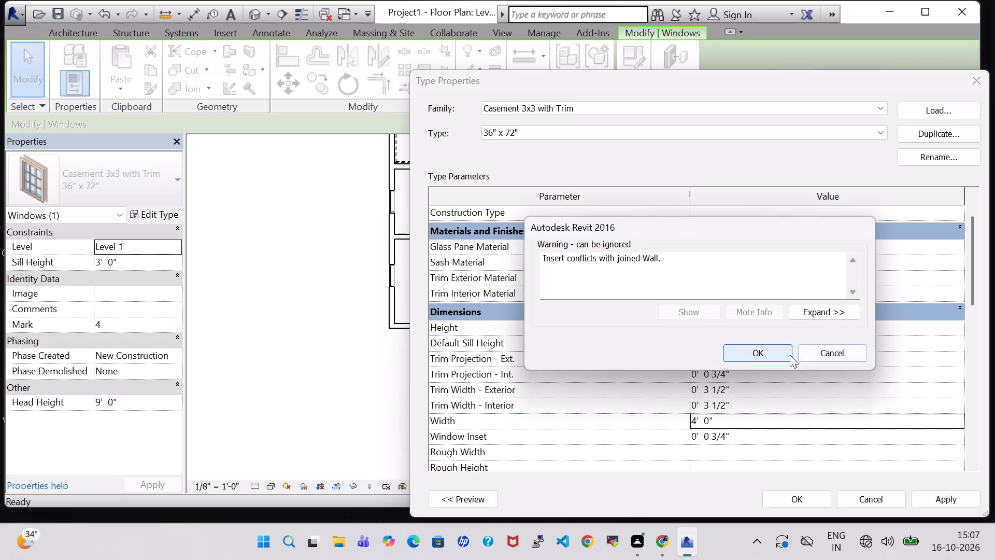
pyautogui.click(790, 355)
pyautogui.click(798, 499)
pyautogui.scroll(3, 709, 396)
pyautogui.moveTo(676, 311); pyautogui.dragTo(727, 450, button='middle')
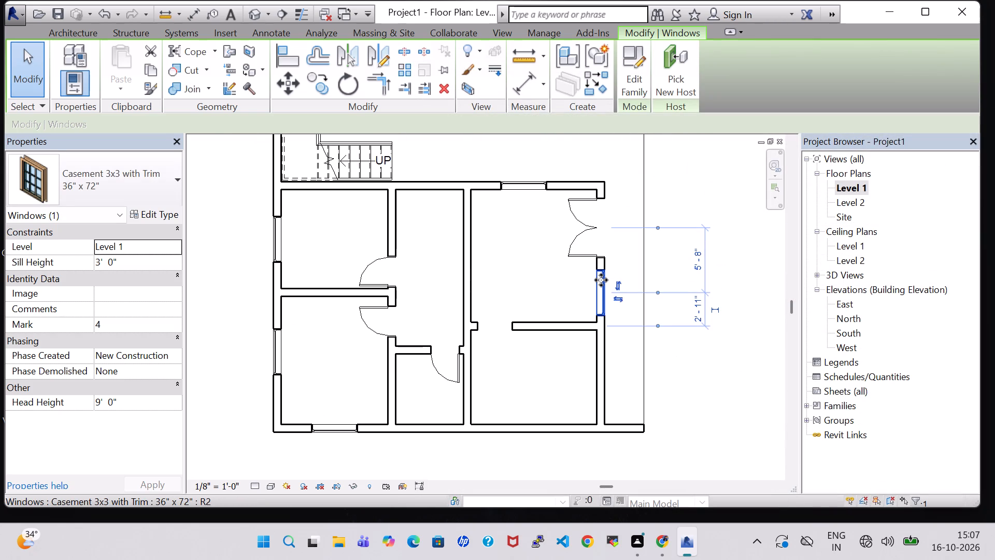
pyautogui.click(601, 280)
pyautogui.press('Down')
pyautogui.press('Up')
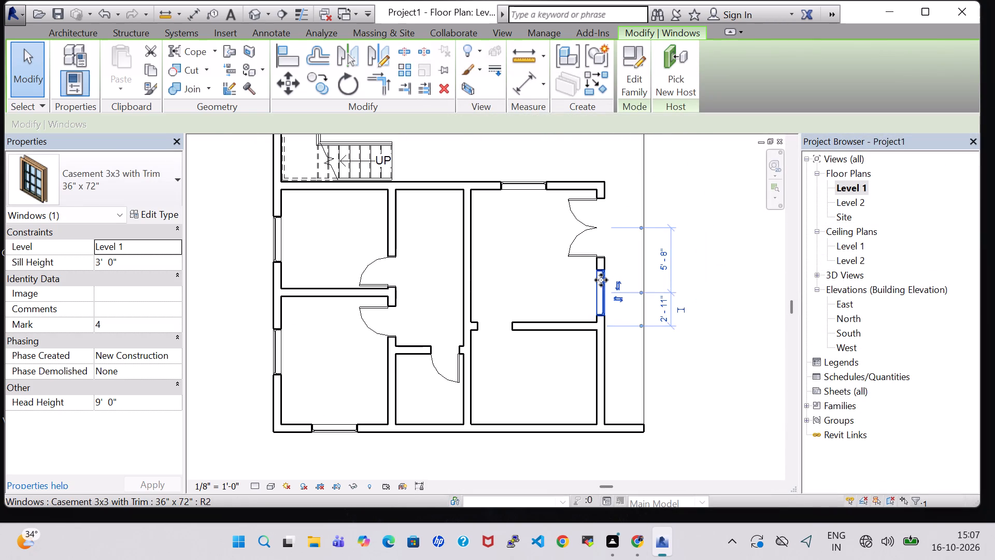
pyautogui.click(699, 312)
# Nudge the upper double door about 6" south along the east wall.
pyautogui.scroll(-1, 699, 312)
pyautogui.moveTo(699, 243); pyautogui.dragTo(694, 430, button='middle')
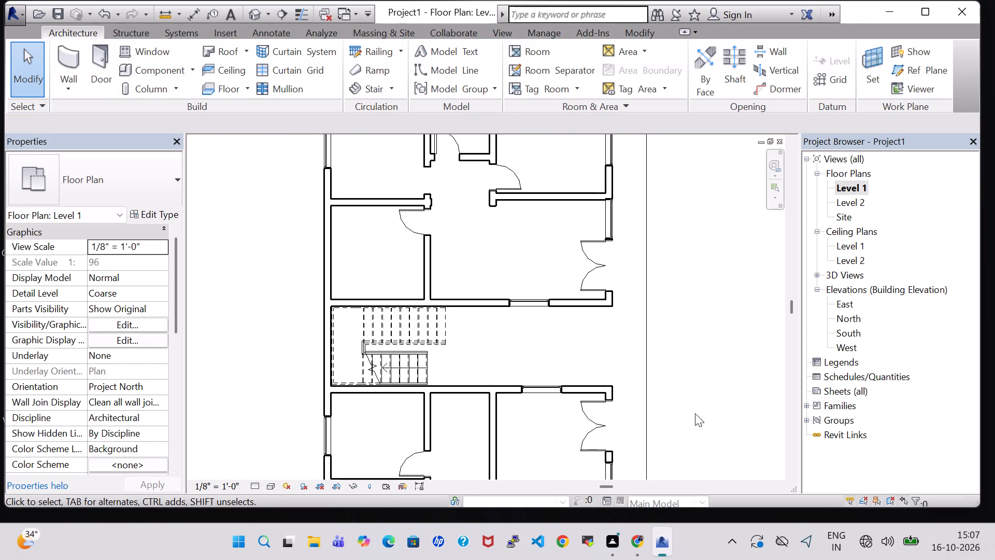
pyautogui.scroll(3, 682, 249)
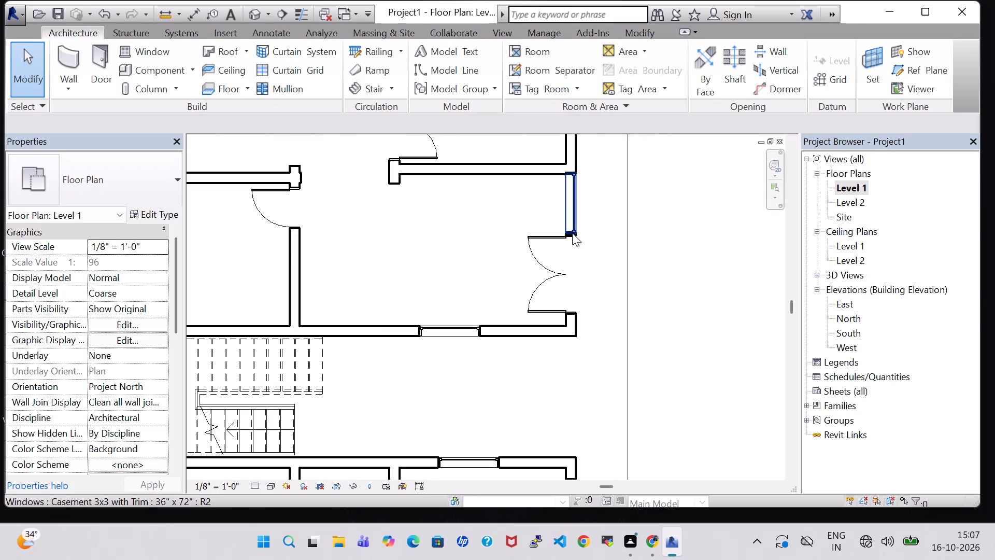
pyautogui.click(559, 278)
pyautogui.press('Down')
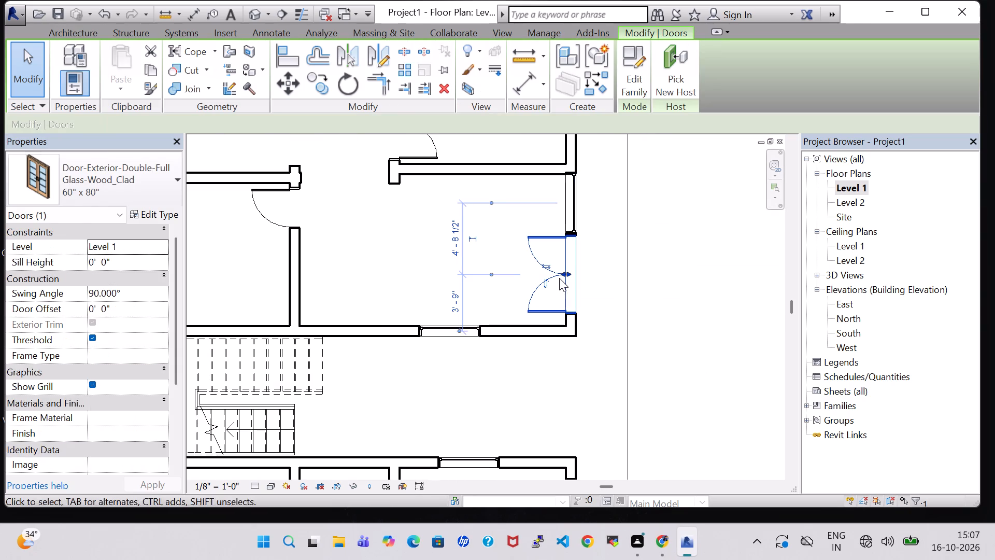
pyautogui.press('Down')
pyautogui.click(684, 296)
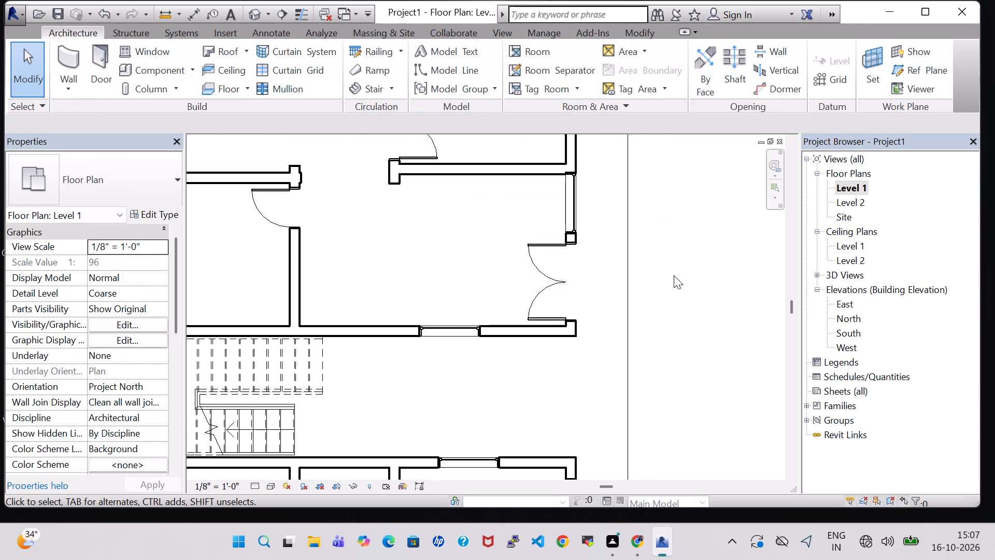
# Nudge the window just north of the upper double door south, to 2' 9" from the partition and 4' 8 1/2" from the door's centre.
pyautogui.click(572, 203)
pyautogui.press('Down')
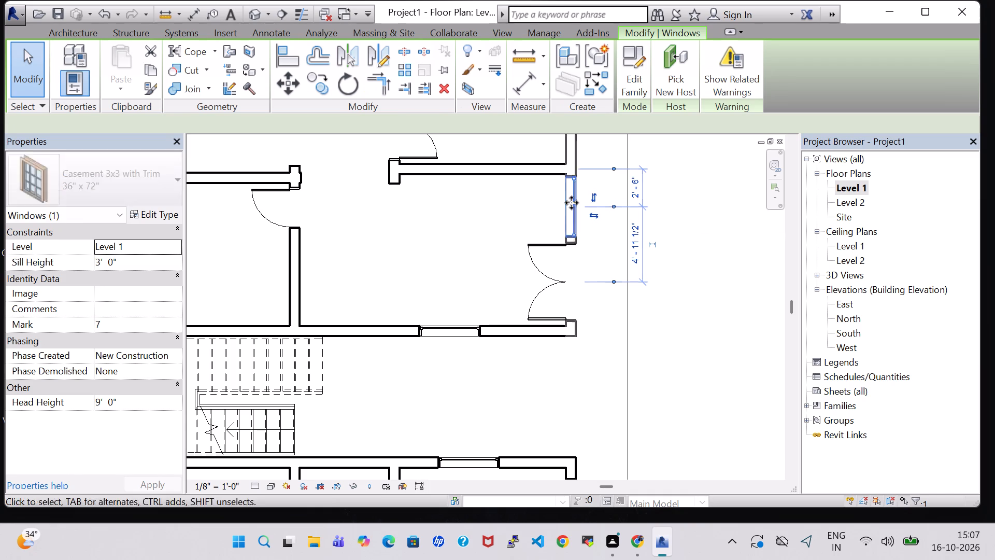
pyautogui.press('Down')
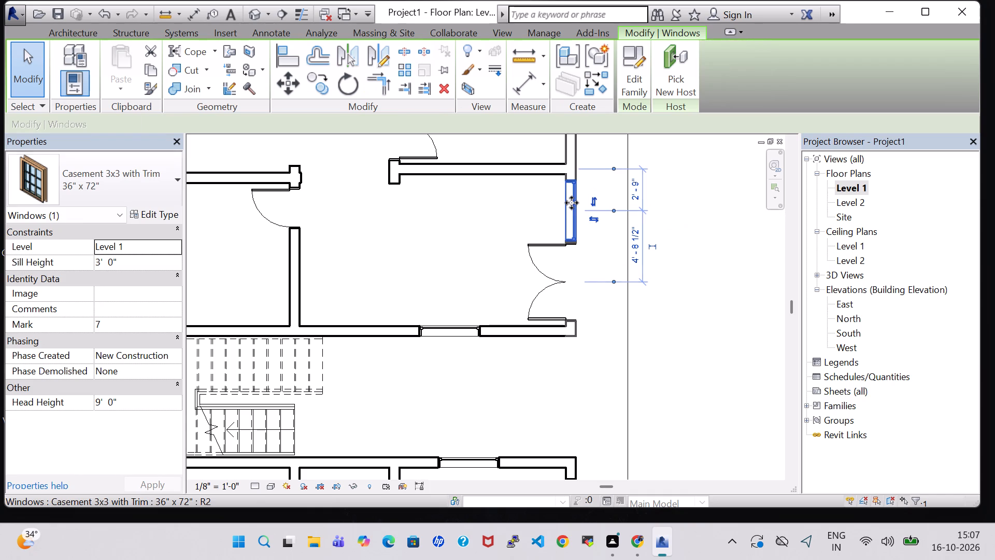
pyautogui.click(727, 287)
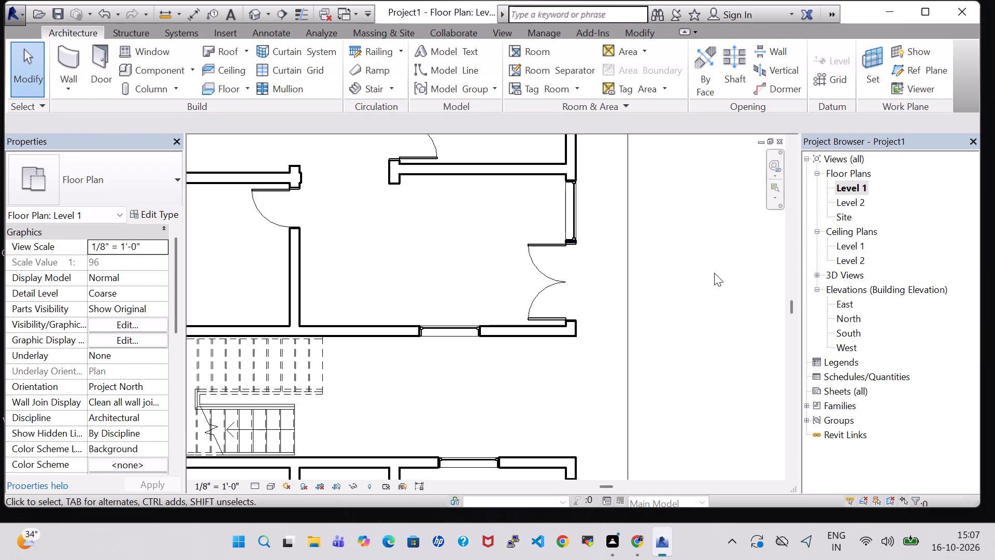
# In the 3D view, nudge the window beside the upper double door slightly north along the east wall, away from the door.
pyautogui.scroll(5, 714, 273)
pyautogui.click(260, 11)
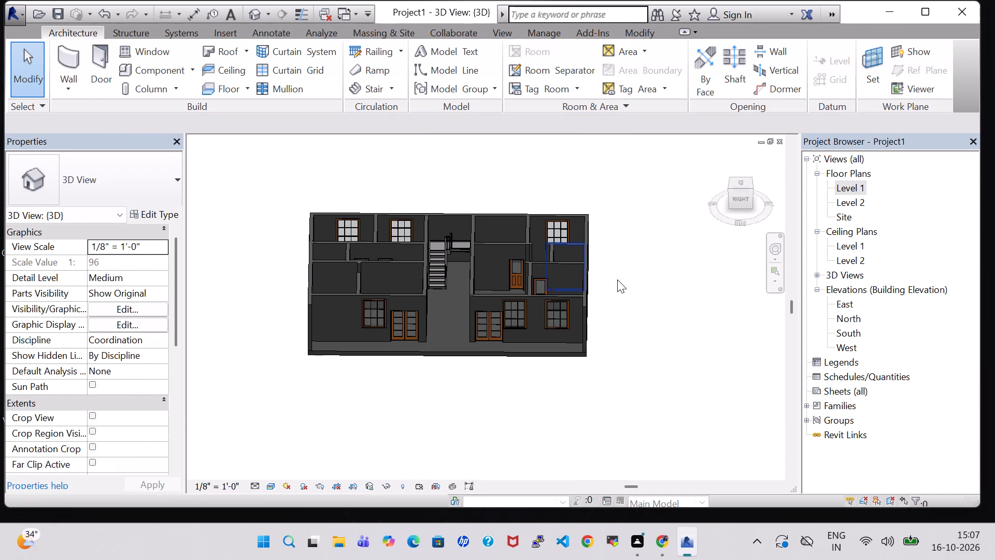
pyautogui.scroll(11, 510, 374)
pyautogui.moveTo(510, 352); pyautogui.dragTo(551, 389, button='middle')
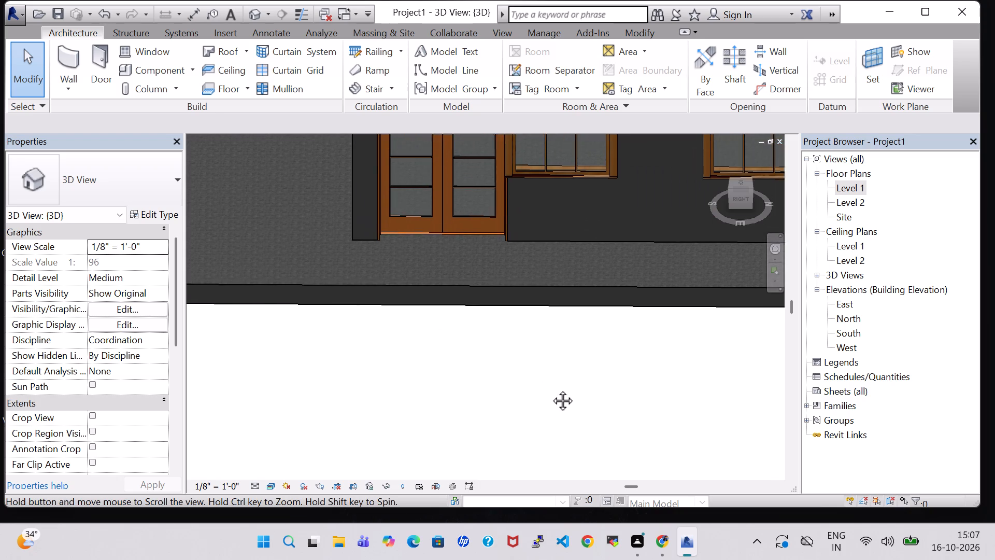
pyautogui.moveTo(551, 389); pyautogui.dragTo(551, 439, button='middle')
pyautogui.click(578, 234)
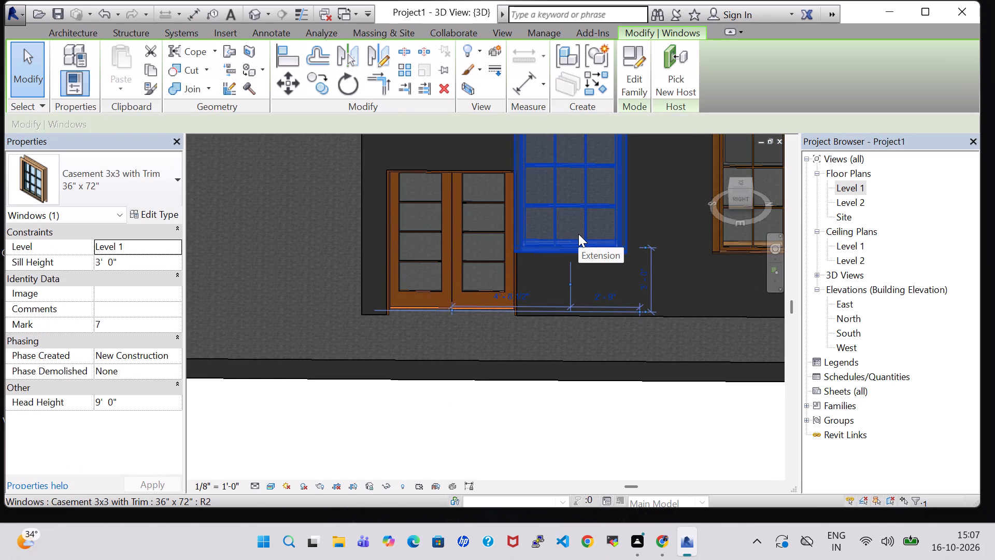
pyautogui.press('Right')
pyautogui.press('Right')
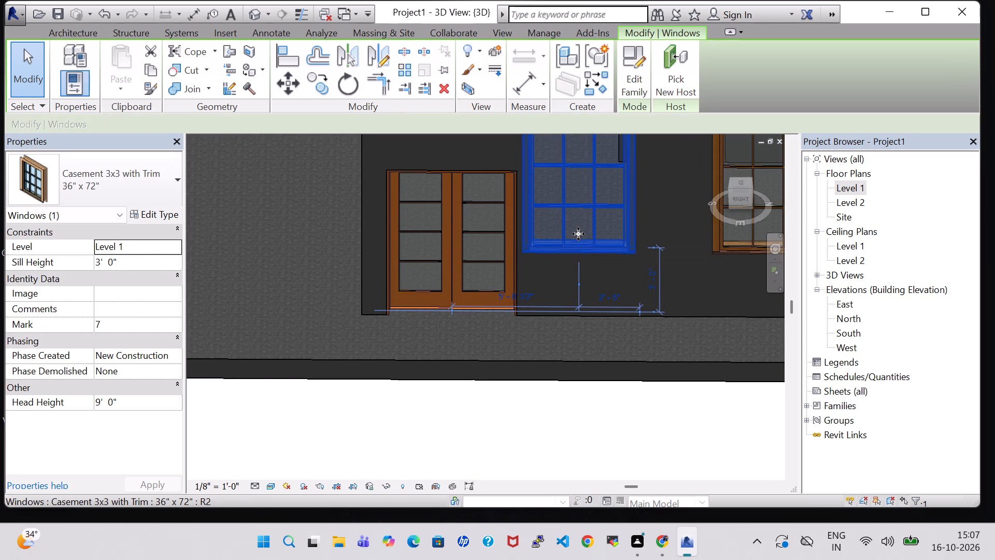
# Nudge the partition wall just north of that window slightly north, away from the window.
pyautogui.scroll(1, 686, 252)
pyautogui.keyDown('shift'); pyautogui.moveTo(678, 228); pyautogui.dragTo(644, 329, button='middle'); pyautogui.keyUp('shift')
pyautogui.keyDown('shift'); pyautogui.scroll(-1, 678, 228); pyautogui.keyUp('shift')
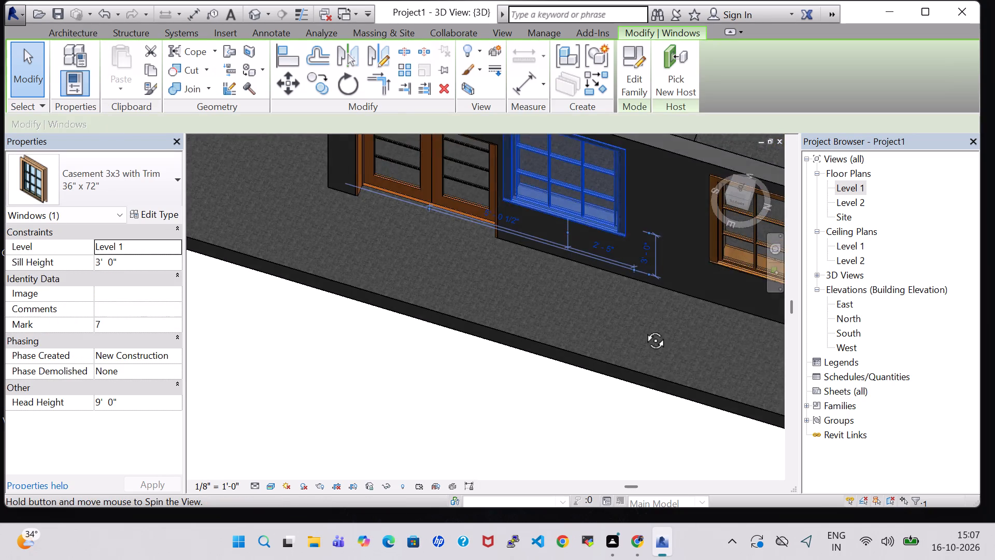
pyautogui.keyDown('shift'); pyautogui.moveTo(644, 329); pyautogui.dragTo(649, 382, button='middle'); pyautogui.keyUp('shift')
pyautogui.keyDown('shift'); pyautogui.moveTo(653, 239); pyautogui.dragTo(693, 263, button='middle'); pyautogui.keyUp('shift')
pyautogui.moveTo(652, 212); pyautogui.dragTo(605, 285, button='middle')
pyautogui.click(601, 165)
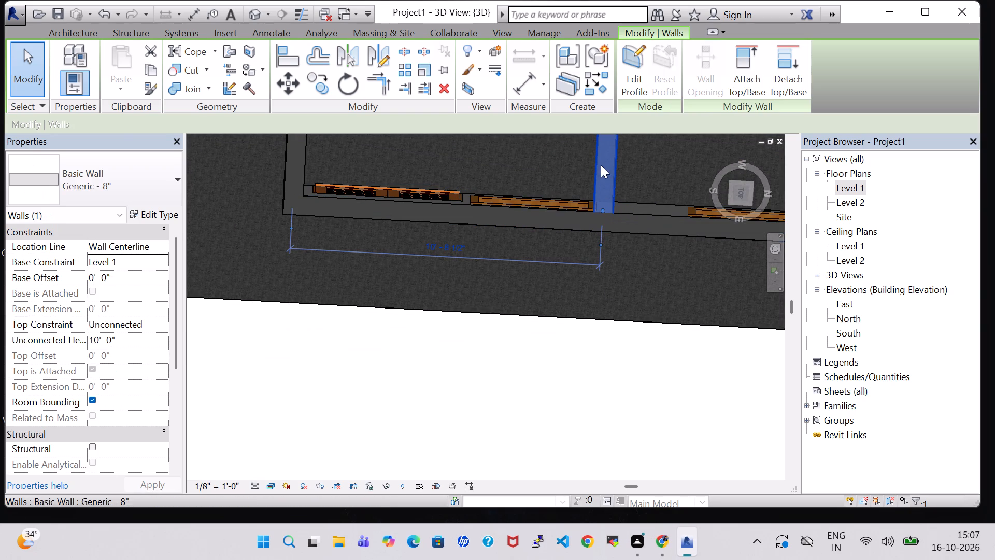
pyautogui.press('Right')
pyautogui.press('Right')
pyautogui.press('Right')
pyautogui.press('Right')
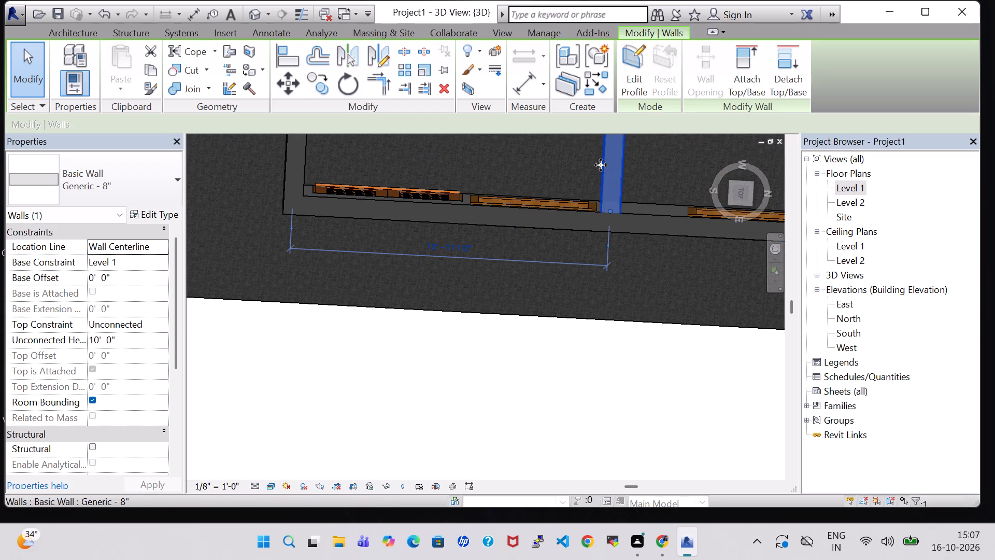
pyautogui.press('Left')
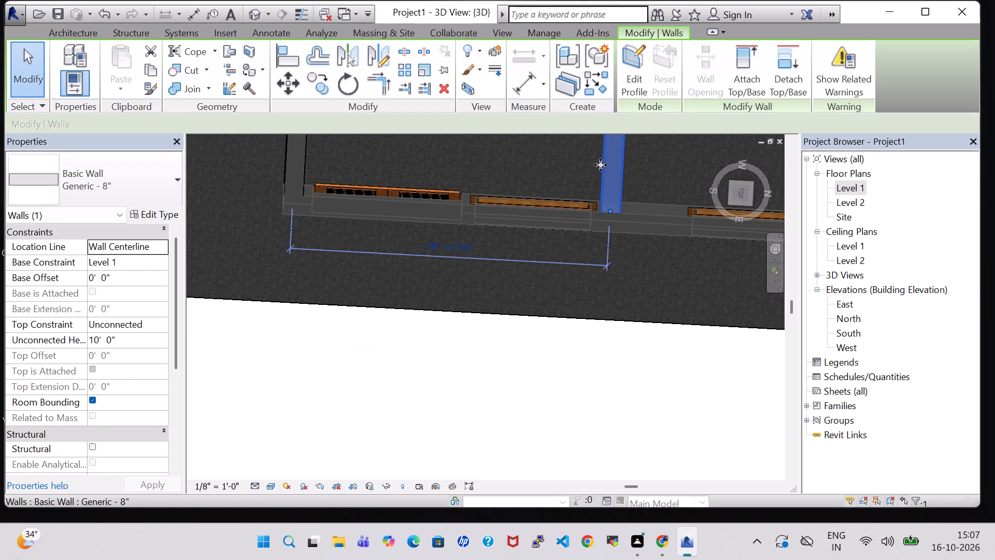
pyautogui.click(610, 401)
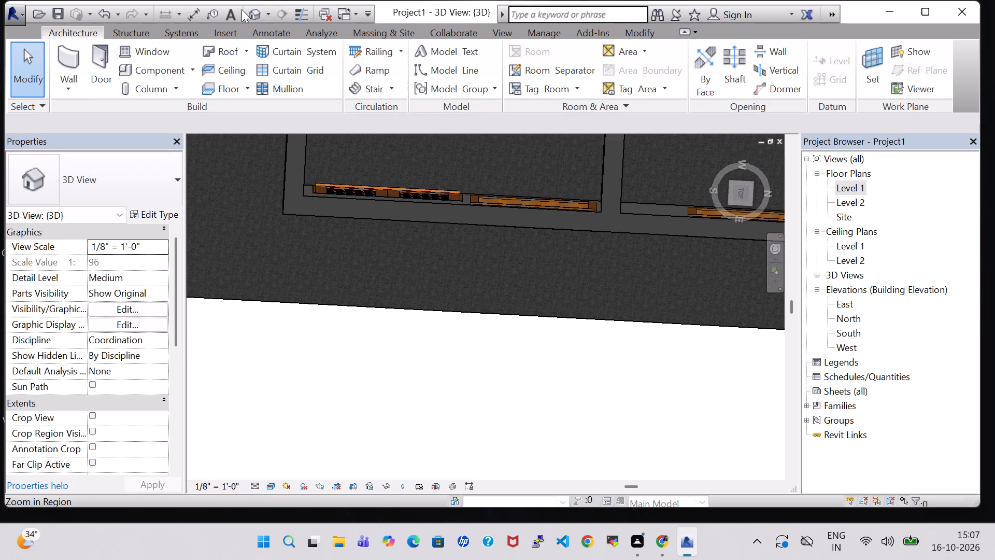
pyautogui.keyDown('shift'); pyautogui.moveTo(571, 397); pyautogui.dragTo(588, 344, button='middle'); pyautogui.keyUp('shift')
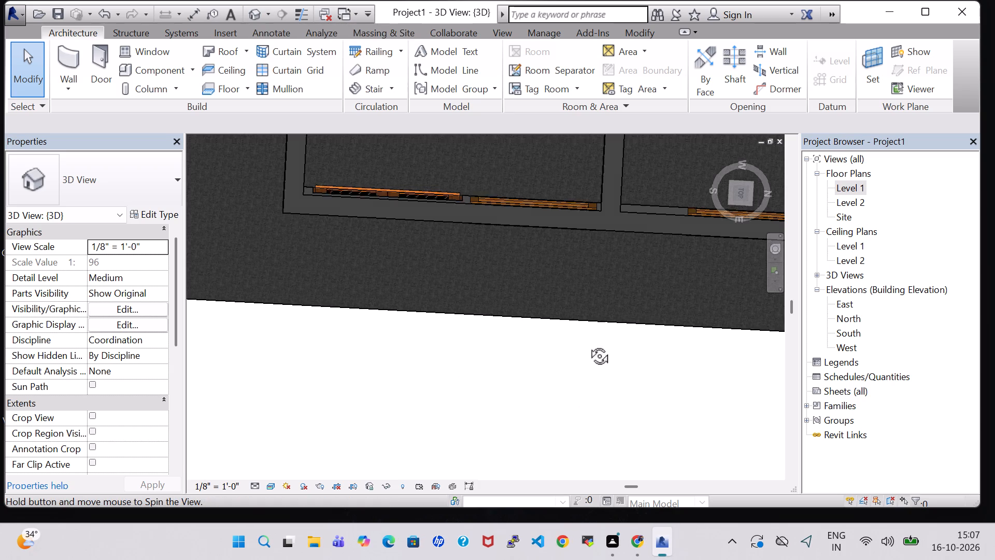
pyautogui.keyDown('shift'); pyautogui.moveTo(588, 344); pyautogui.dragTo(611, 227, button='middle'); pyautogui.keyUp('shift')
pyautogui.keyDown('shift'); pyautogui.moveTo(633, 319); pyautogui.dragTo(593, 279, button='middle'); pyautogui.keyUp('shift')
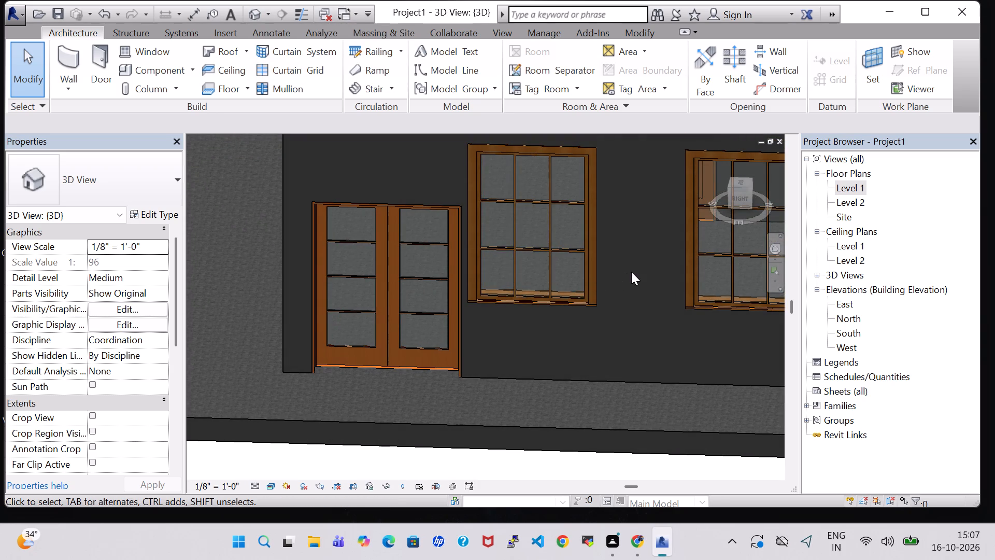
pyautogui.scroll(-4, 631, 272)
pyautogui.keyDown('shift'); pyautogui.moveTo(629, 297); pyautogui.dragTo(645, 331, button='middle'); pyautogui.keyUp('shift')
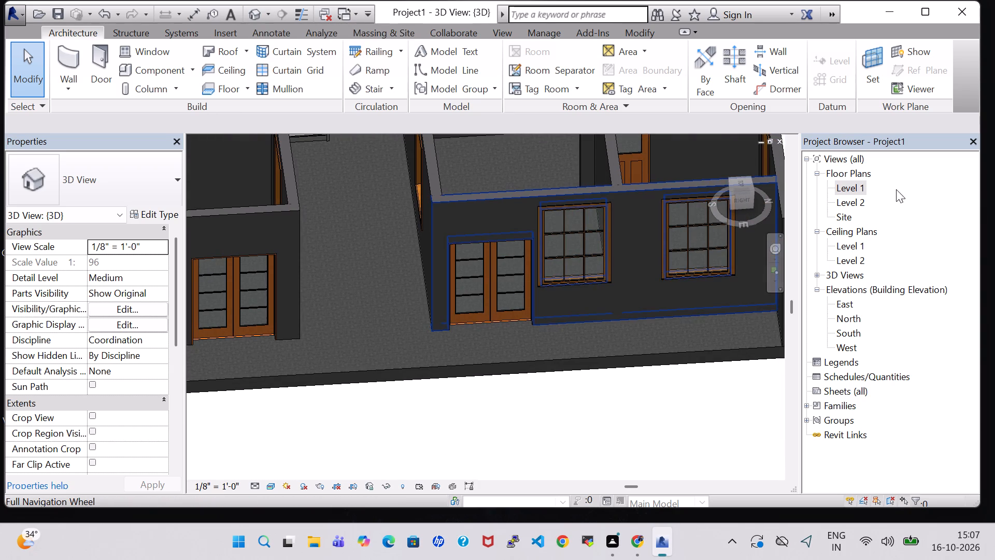
# In the Level 1 plan, nudge the northeast room's east-wall window north to 4' 1 1/4" from the north wall.
pyautogui.doubleClick(859, 187)
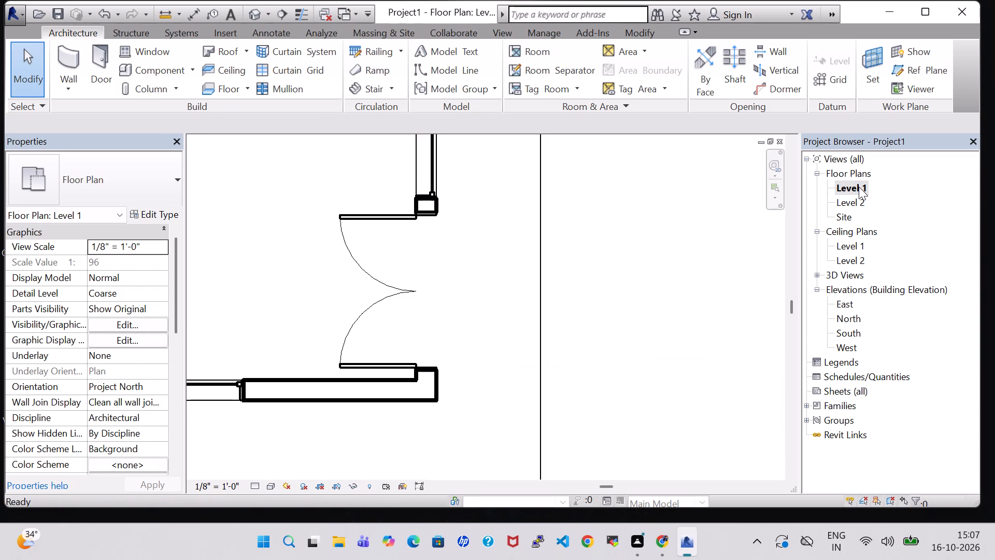
pyautogui.scroll(-3, 450, 288)
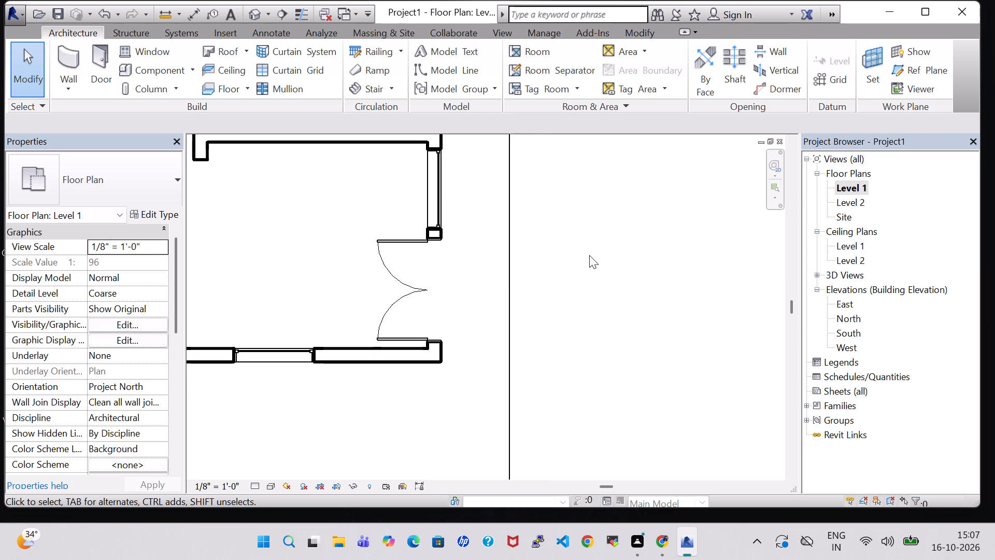
pyautogui.scroll(-2, 589, 255)
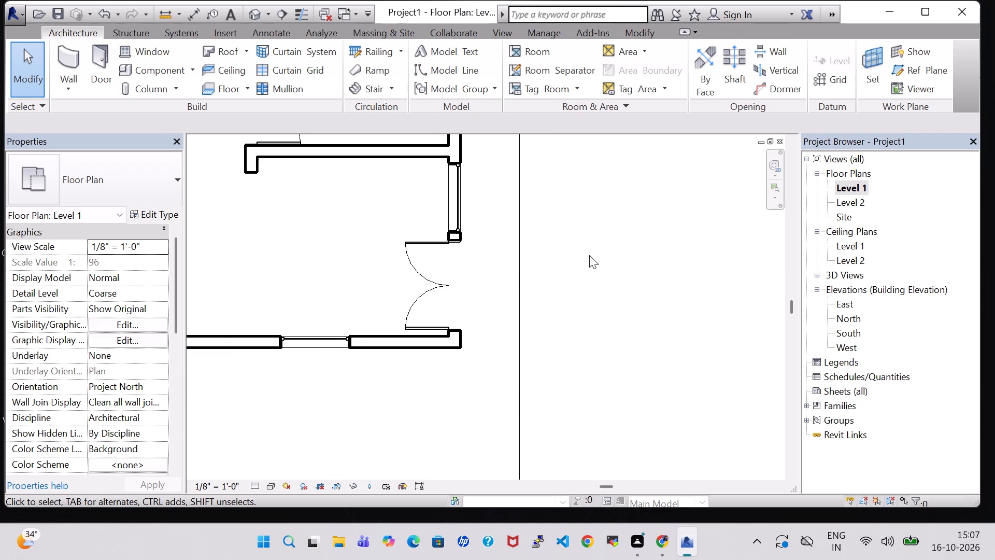
pyautogui.moveTo(589, 255); pyautogui.dragTo(613, 292, button='middle')
pyautogui.scroll(-2, 613, 292)
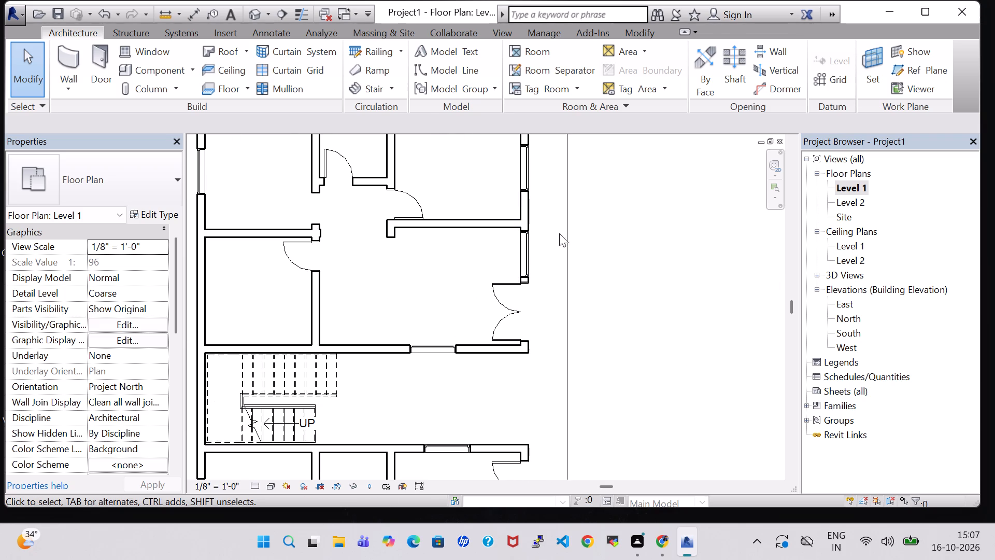
pyautogui.moveTo(597, 233); pyautogui.dragTo(608, 450, button='middle')
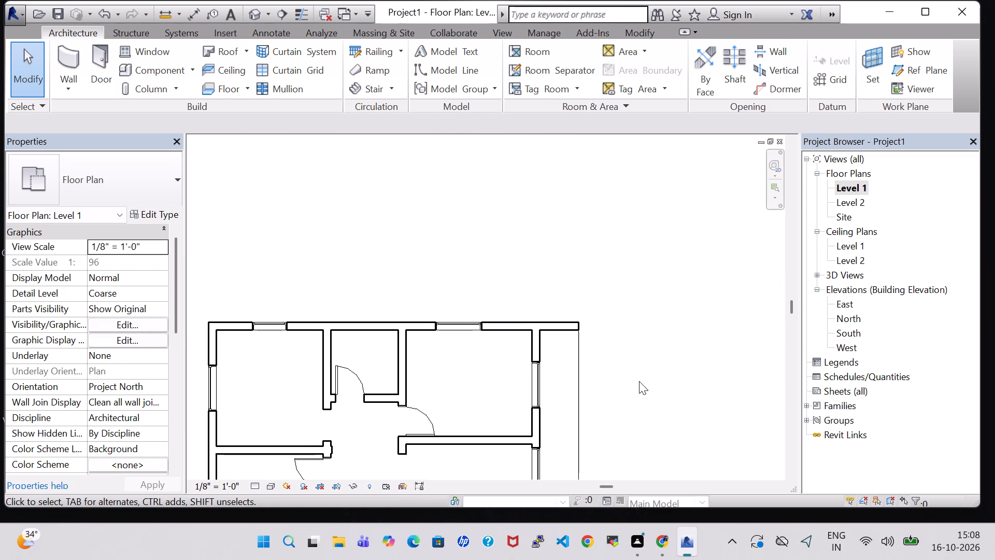
pyautogui.click(532, 381)
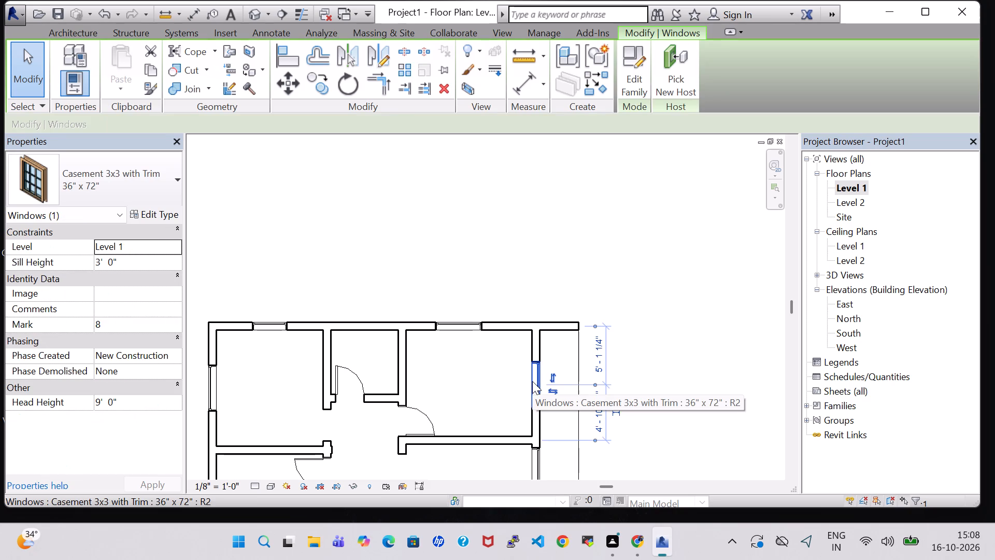
pyautogui.press('Up')
pyautogui.press('Up')
pyautogui.press('Up')
pyautogui.press('Up')
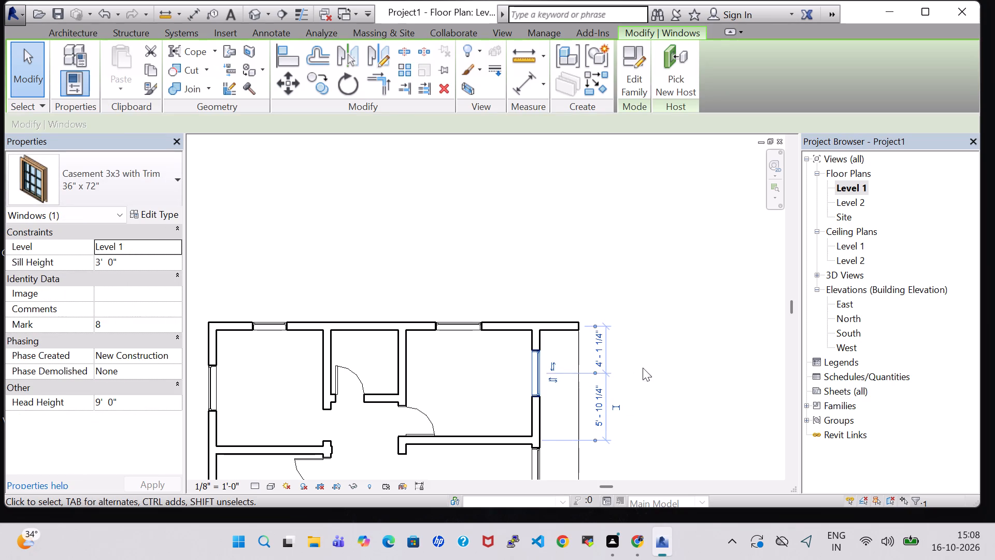
pyautogui.click(669, 347)
# Check the type properties of the northeast room's north-wall casement window.
pyautogui.scroll(-1, 669, 347)
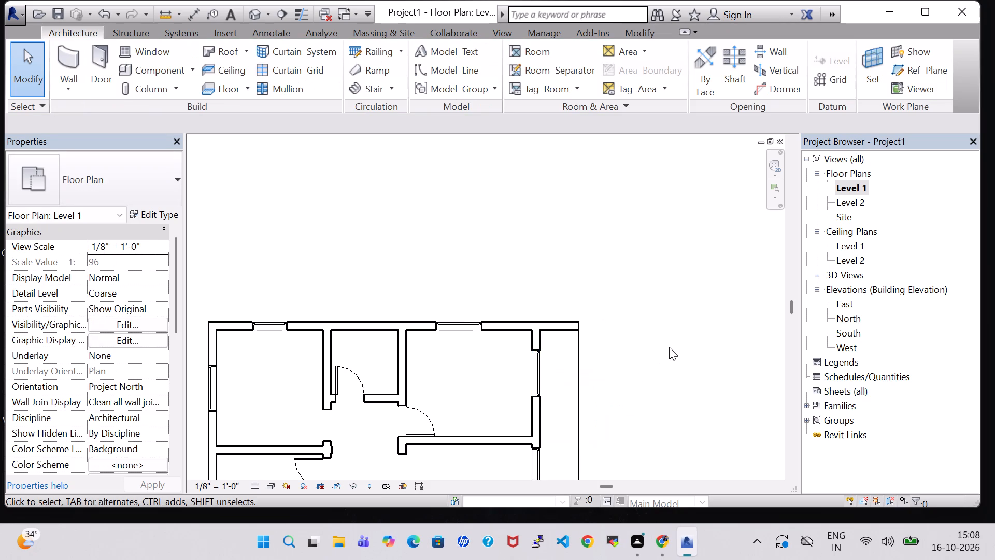
pyautogui.moveTo(669, 347); pyautogui.dragTo(671, 281, button='middle')
pyautogui.click(480, 260)
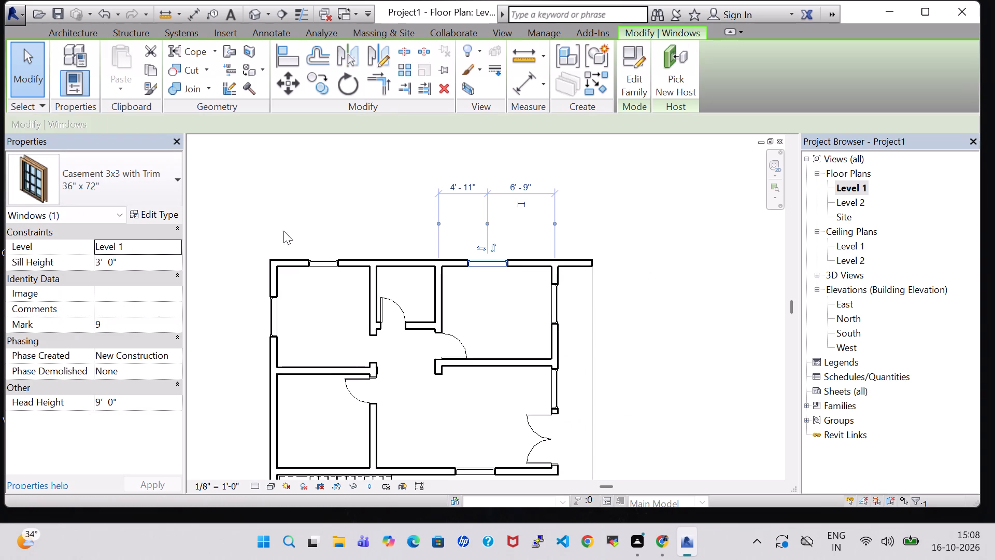
pyautogui.click(140, 213)
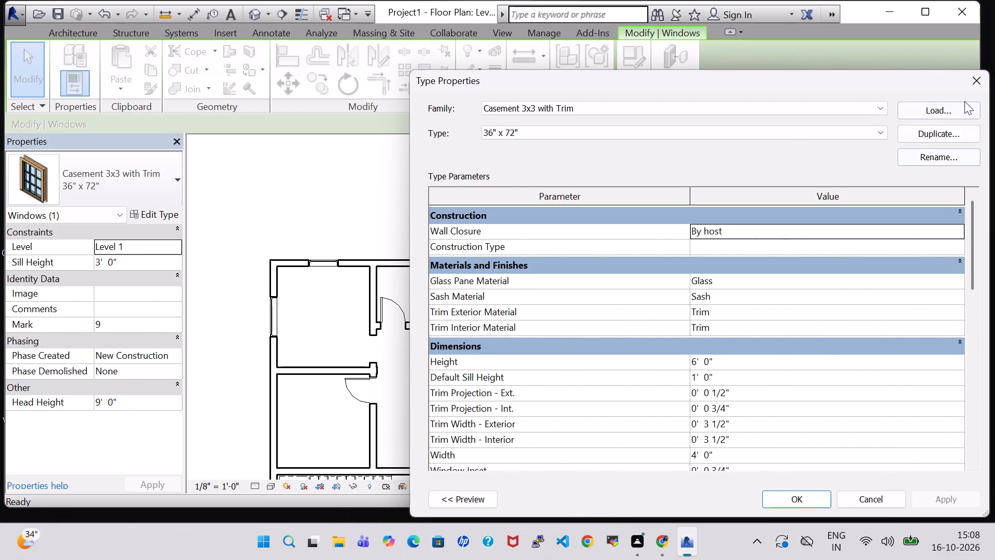
pyautogui.click(978, 80)
pyautogui.click(656, 265)
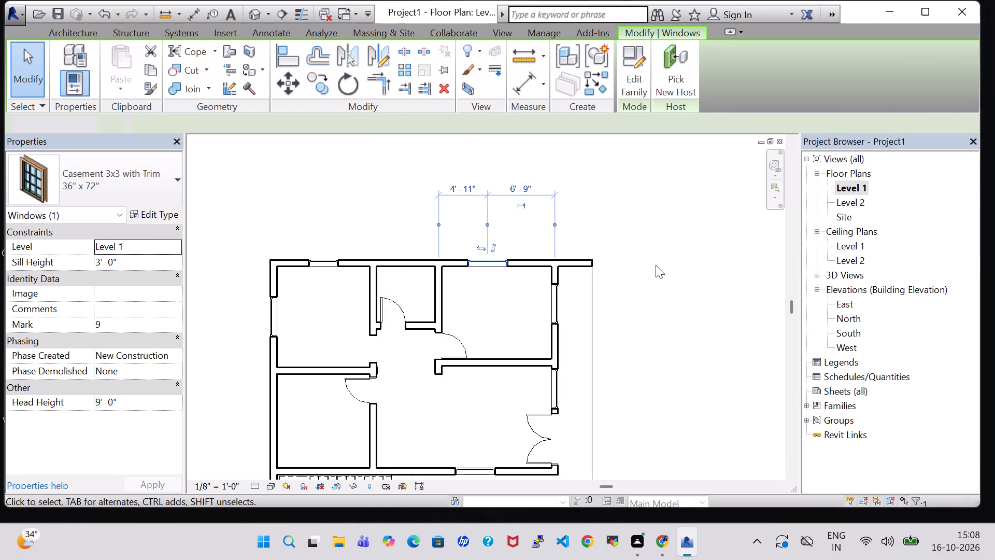
# Place a Casement 3x3 with Trim 36" x 48" window in the west wall of the room just north of the stair, 5' 0 3/4" from each adjoining wall.
pyautogui.scroll(-2, 656, 265)
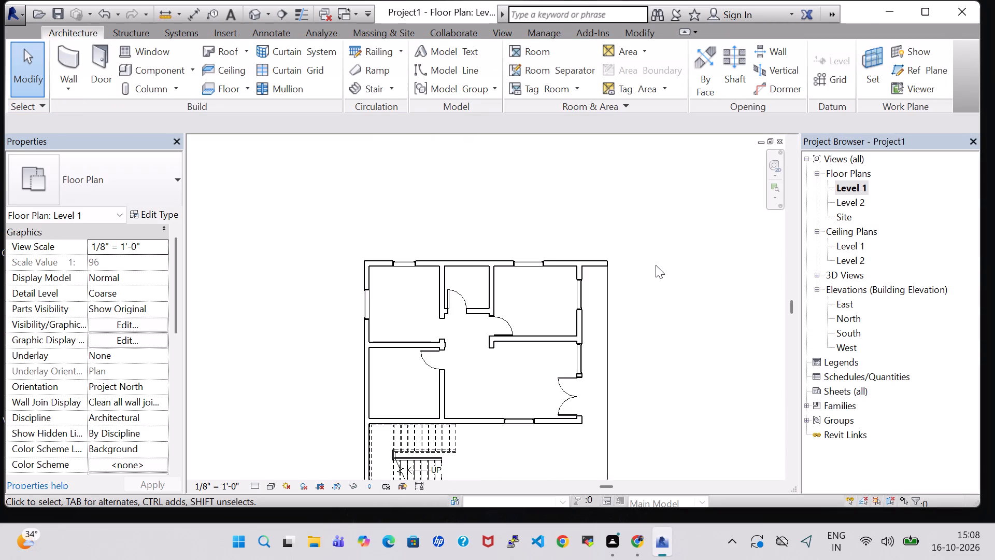
pyautogui.moveTo(656, 265); pyautogui.dragTo(646, 240, button='middle')
pyautogui.scroll(-1, 646, 240)
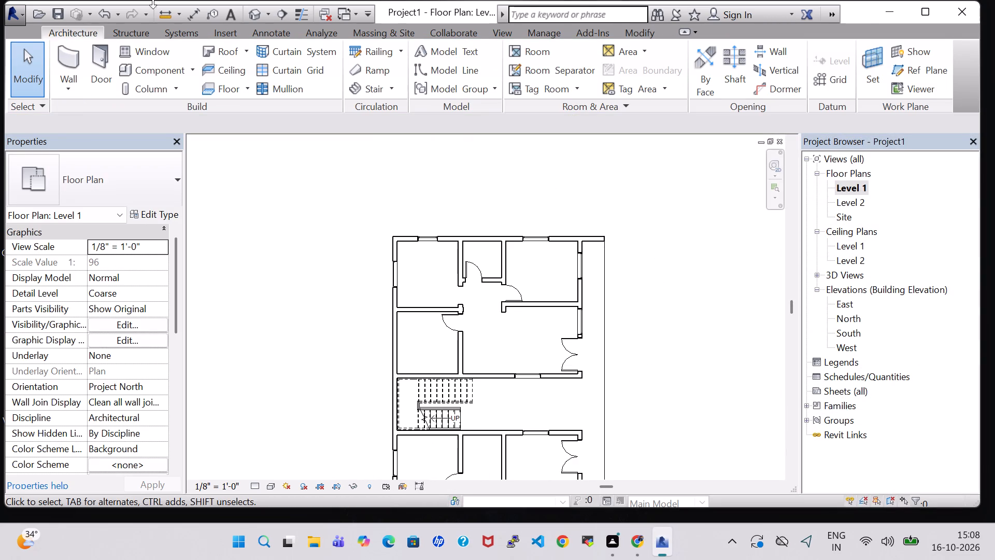
pyautogui.click(129, 51)
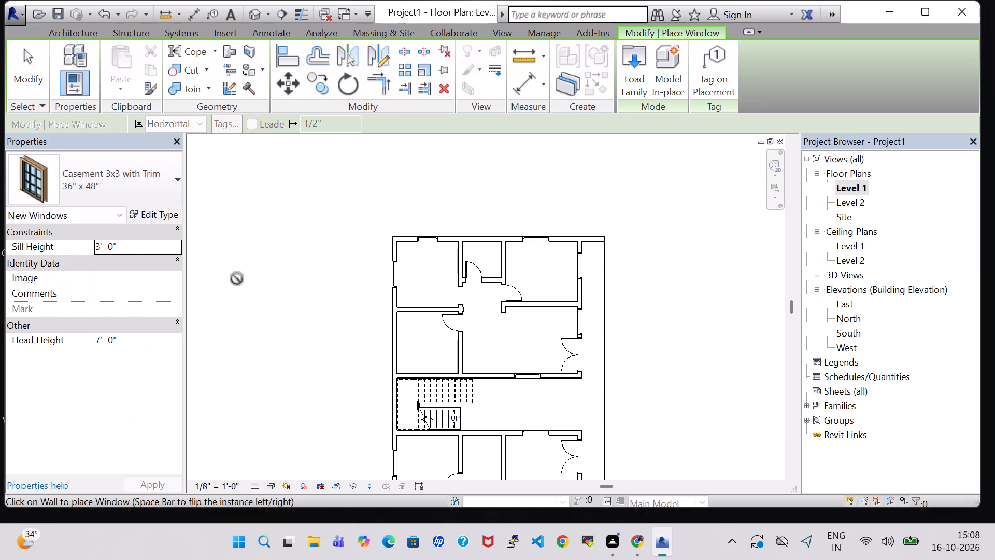
pyautogui.click(393, 340)
pyautogui.press('Escape')
pyautogui.press('Escape')
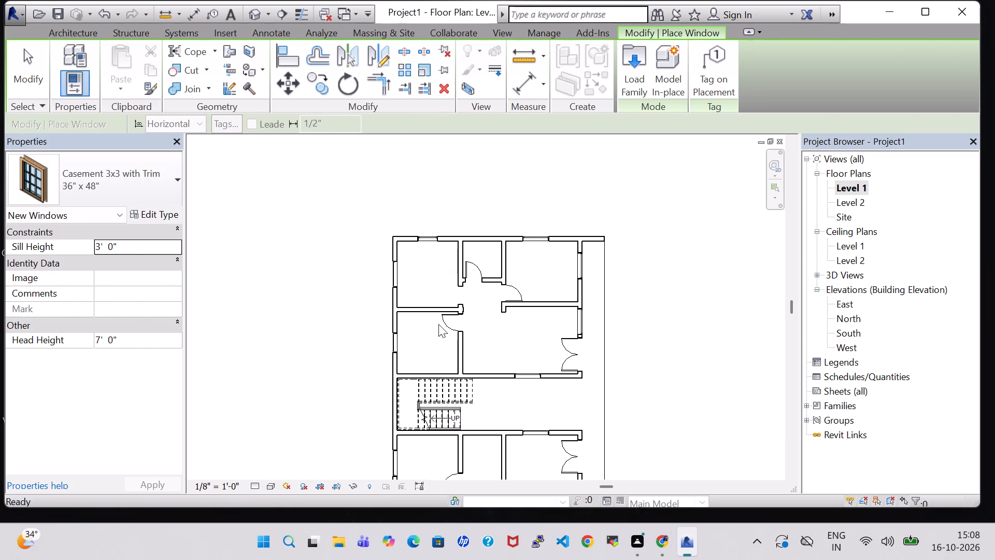
# Change that west-wall window's type to Casement 3x3 with Trim 36" x 72" and check its type properties.
pyautogui.click(397, 336)
pyautogui.click(154, 188)
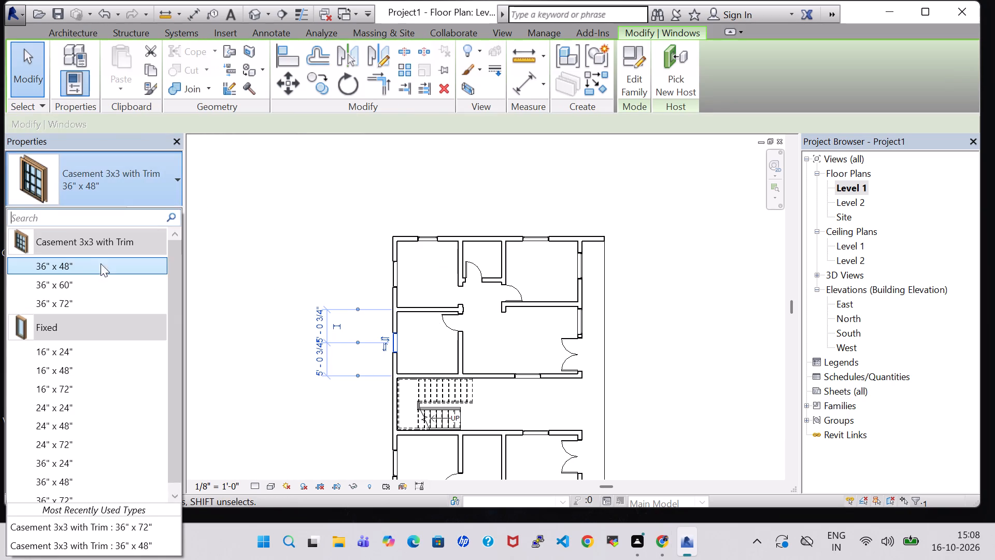
pyautogui.click(90, 308)
pyautogui.click(150, 213)
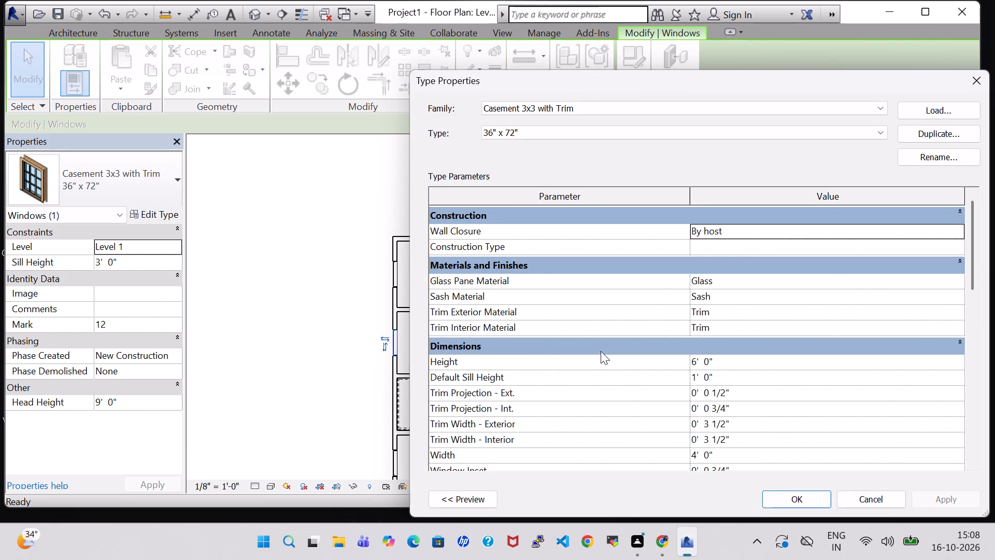
pyautogui.click(817, 507)
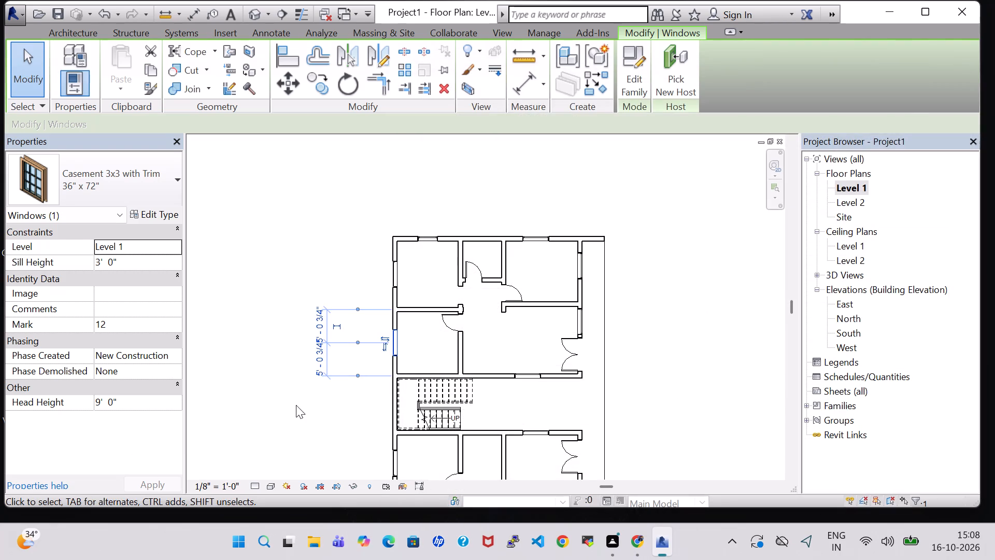
pyautogui.click(296, 405)
# Examine the windows and double doors along the building's east, south and west walls in the 3D view.
pyautogui.scroll(-2, 297, 405)
pyautogui.moveTo(630, 396); pyautogui.dragTo(610, 278, button='middle')
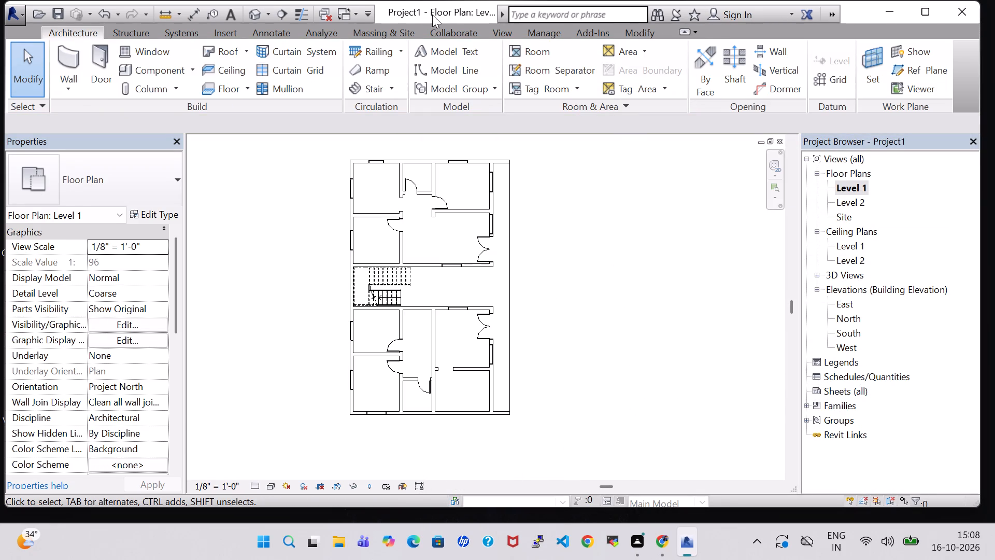
pyautogui.click(249, 15)
pyautogui.scroll(-2, 452, 296)
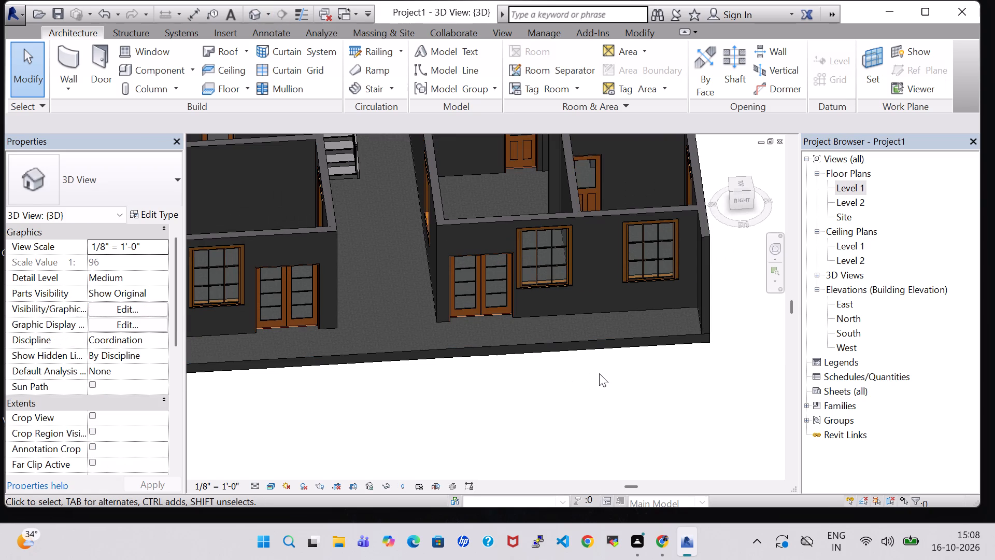
pyautogui.keyDown('shift'); pyautogui.moveTo(595, 373); pyautogui.dragTo(579, 418, button='middle'); pyautogui.keyUp('shift')
pyautogui.keyDown('shift'); pyautogui.moveTo(602, 398); pyautogui.dragTo(659, 369, button='middle'); pyautogui.keyUp('shift')
pyautogui.keyDown('shift'); pyautogui.moveTo(637, 369); pyautogui.dragTo(609, 384, button='middle'); pyautogui.keyUp('shift')
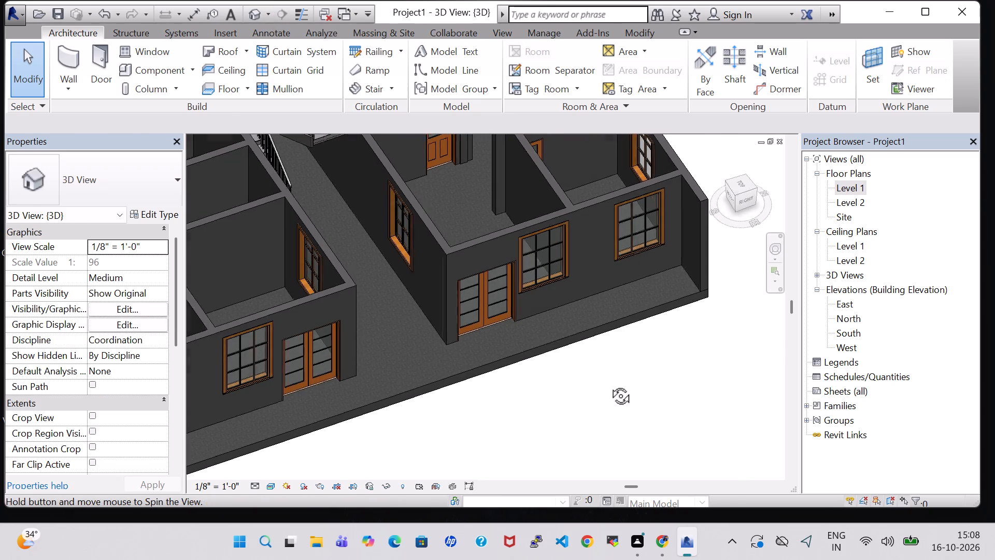
pyautogui.keyDown('shift'); pyautogui.moveTo(609, 384); pyautogui.dragTo(574, 399, button='middle'); pyautogui.keyUp('shift')
pyautogui.keyDown('shift'); pyautogui.moveTo(574, 392); pyautogui.dragTo(598, 322, button='middle'); pyautogui.keyUp('shift')
pyautogui.keyDown('shift'); pyautogui.moveTo(569, 376); pyautogui.dragTo(693, 334, button='middle'); pyautogui.keyUp('shift')
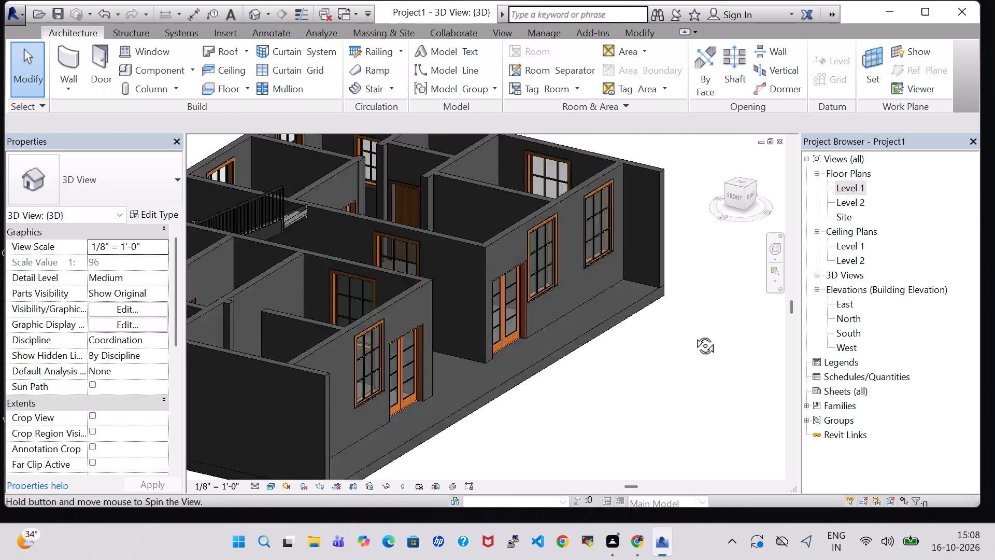
pyautogui.keyDown('shift'); pyautogui.moveTo(693, 334); pyautogui.dragTo(694, 334, button='middle'); pyautogui.keyUp('shift')
pyautogui.keyDown('shift'); pyautogui.moveTo(572, 393); pyautogui.dragTo(648, 379, button='middle'); pyautogui.keyUp('shift')
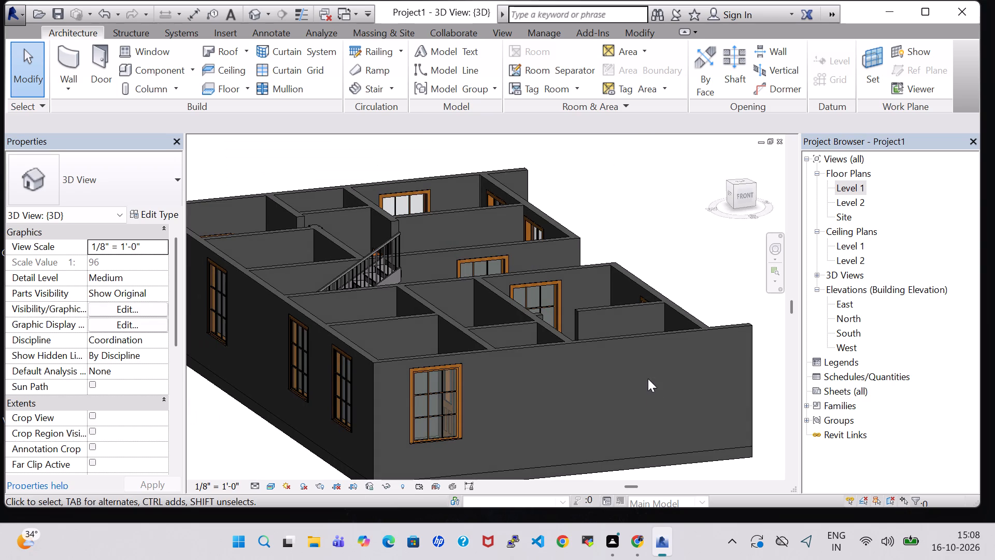
pyautogui.keyDown('shift'); pyautogui.moveTo(648, 379); pyautogui.dragTo(530, 419, button='middle'); pyautogui.keyUp('shift')
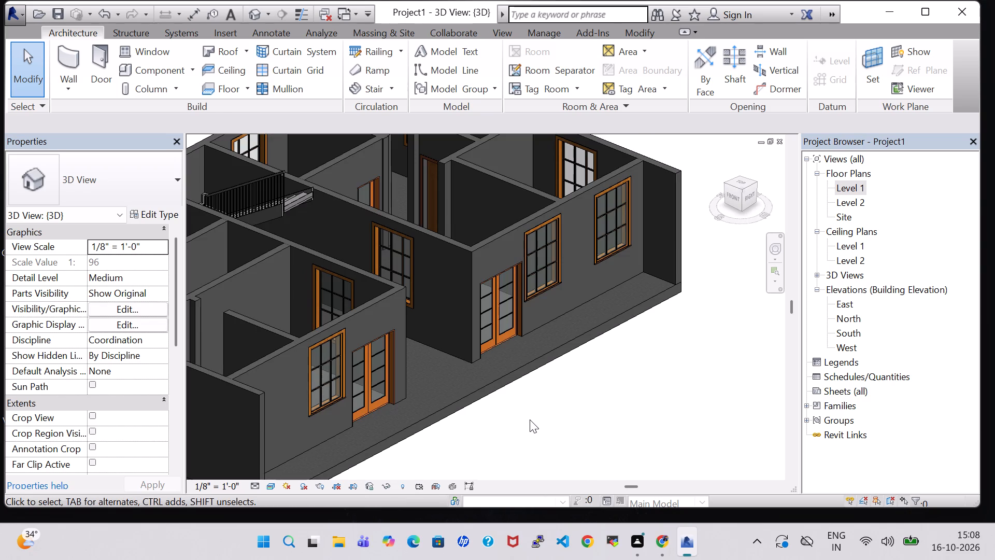
pyautogui.keyDown('shift'); pyautogui.moveTo(530, 419); pyautogui.dragTo(520, 416, button='middle'); pyautogui.keyUp('shift')
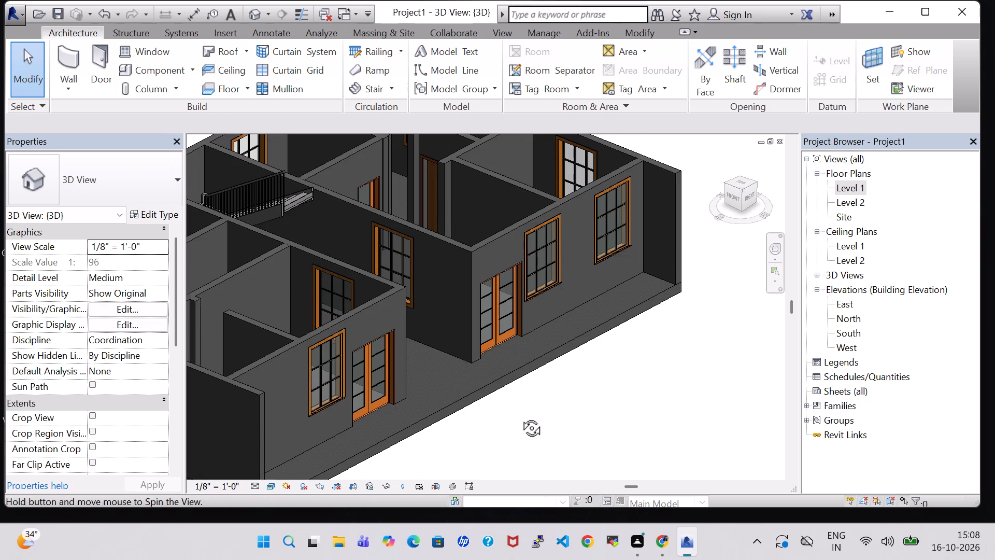
pyautogui.keyDown('shift'); pyautogui.moveTo(520, 416); pyautogui.dragTo(467, 417, button='middle'); pyautogui.keyUp('shift')
pyautogui.keyDown('shift'); pyautogui.moveTo(467, 411); pyautogui.dragTo(427, 422, button='middle'); pyautogui.keyUp('shift')
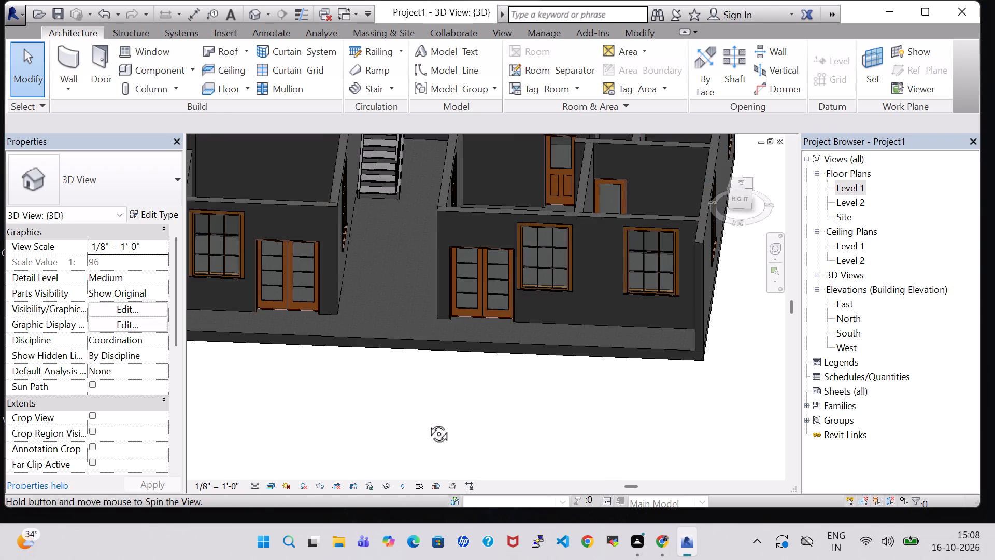
pyautogui.keyDown('shift'); pyautogui.moveTo(427, 422); pyautogui.dragTo(484, 443, button='middle'); pyautogui.keyUp('shift')
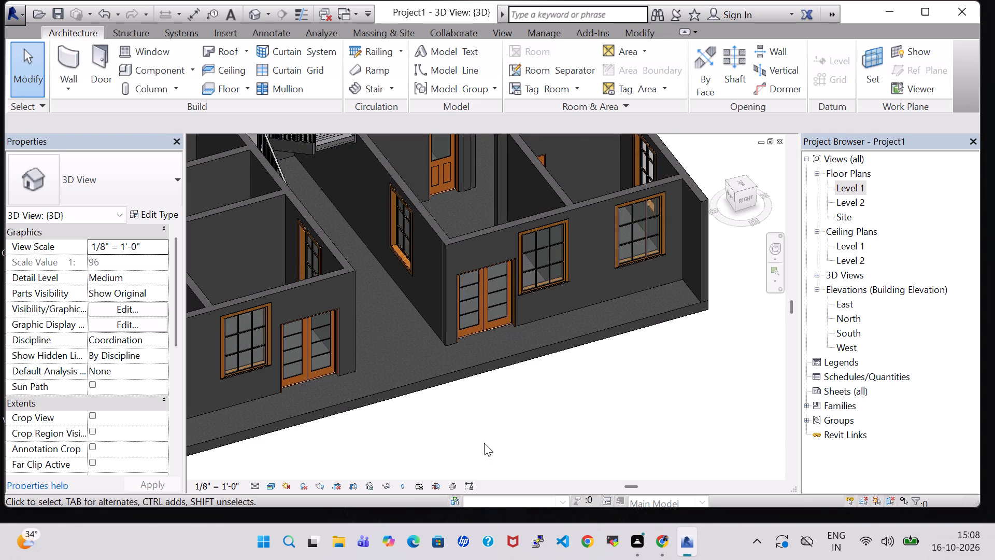
# For the Level 1 plan, load the Double Hung with Trim window family from the US Imperial Windows library.
pyautogui.doubleClick(852, 191)
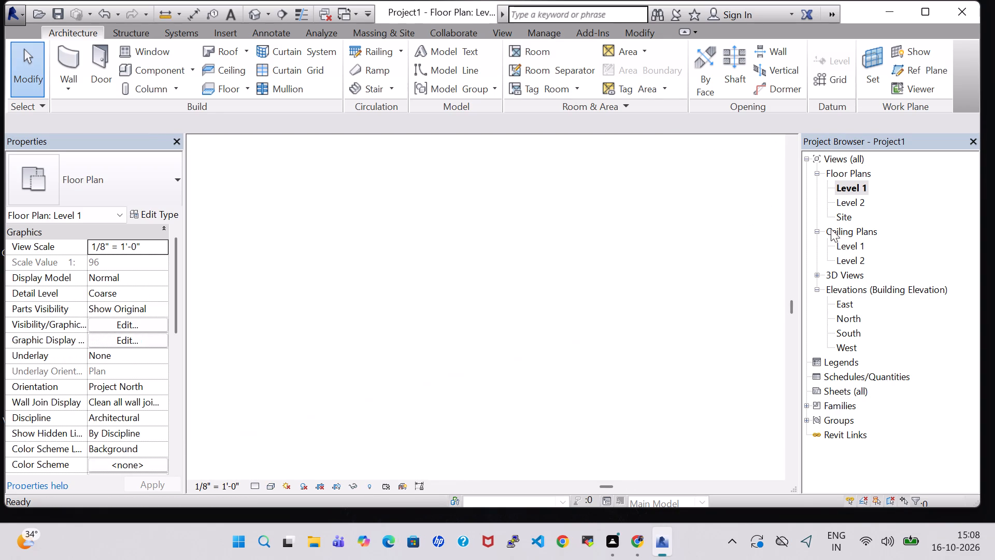
pyautogui.scroll(4, 585, 318)
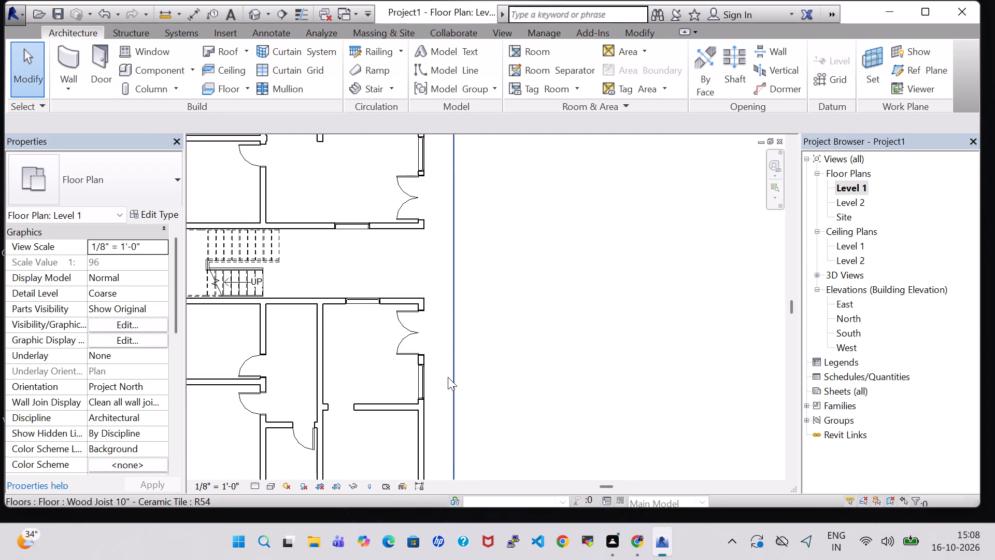
pyautogui.scroll(4, 448, 377)
pyautogui.click(668, 362)
pyautogui.scroll(-2, 668, 362)
pyautogui.moveTo(668, 362); pyautogui.dragTo(667, 350, button='middle')
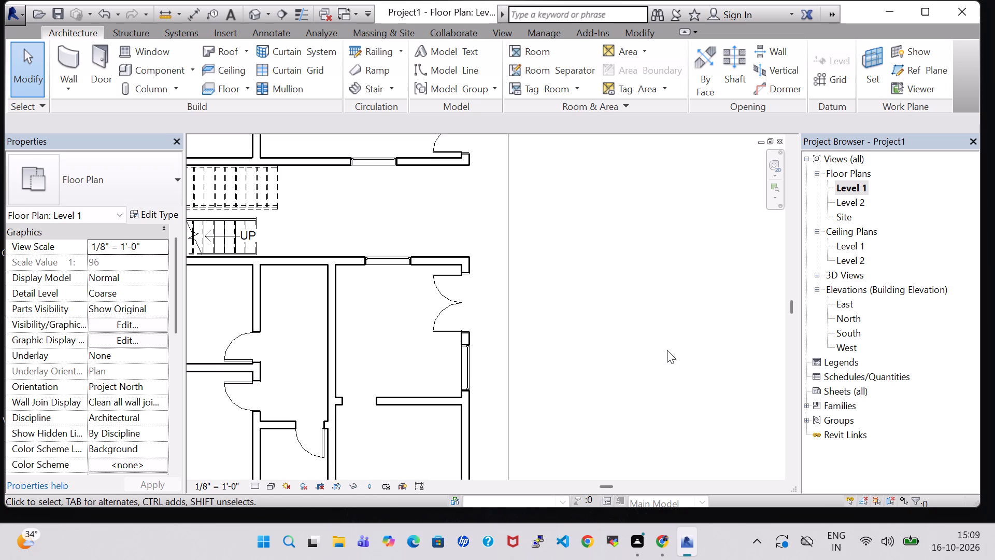
pyautogui.moveTo(667, 350); pyautogui.dragTo(663, 286, button='middle')
pyautogui.scroll(-1, 663, 286)
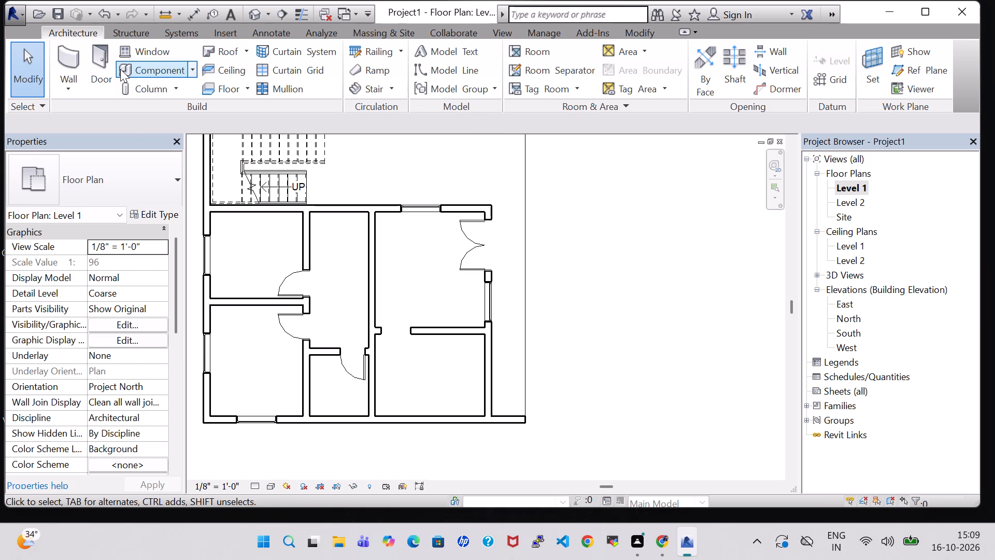
pyautogui.click(140, 54)
pyautogui.click(633, 68)
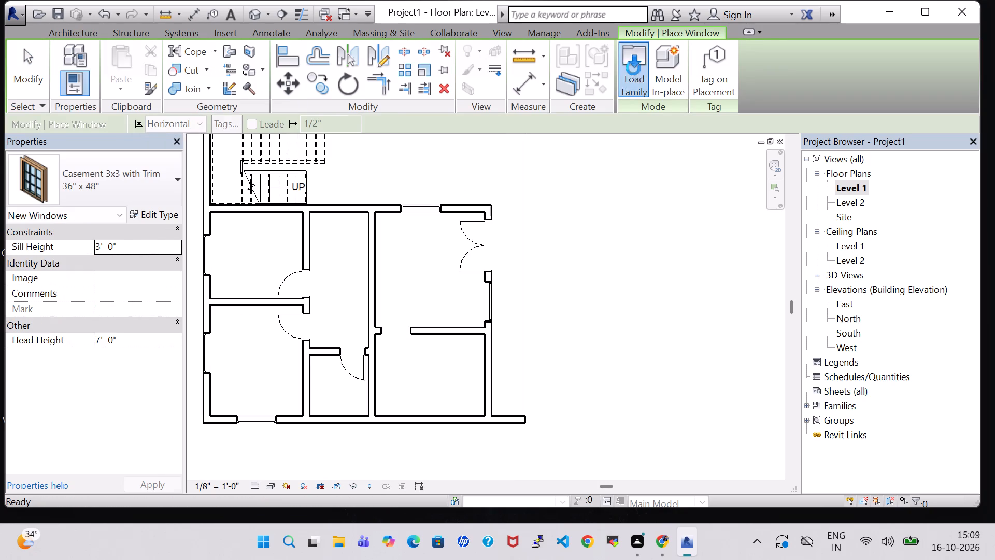
pyautogui.scroll(-1, 633, 176)
pyautogui.scroll(-3, 580, 209)
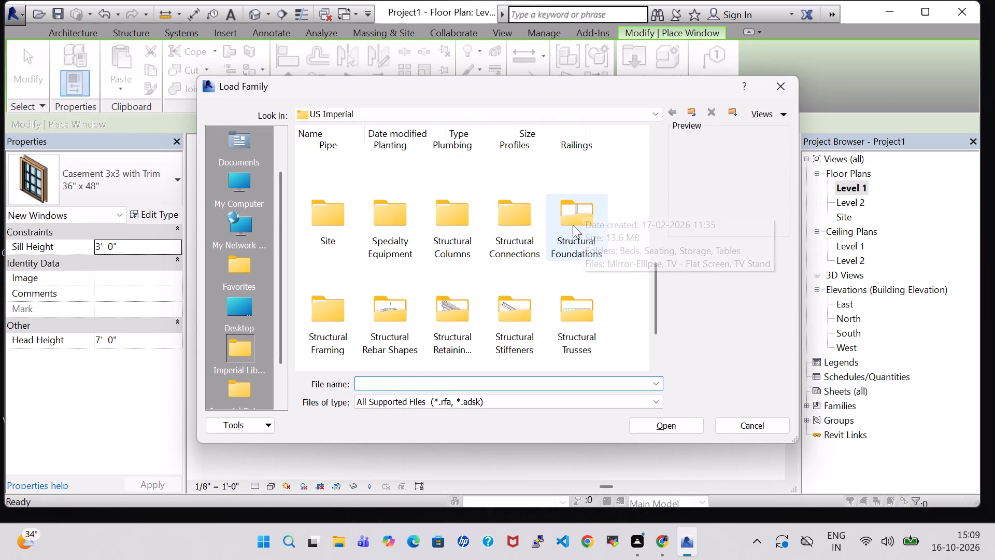
pyautogui.scroll(-2, 573, 225)
pyautogui.doubleClick(458, 319)
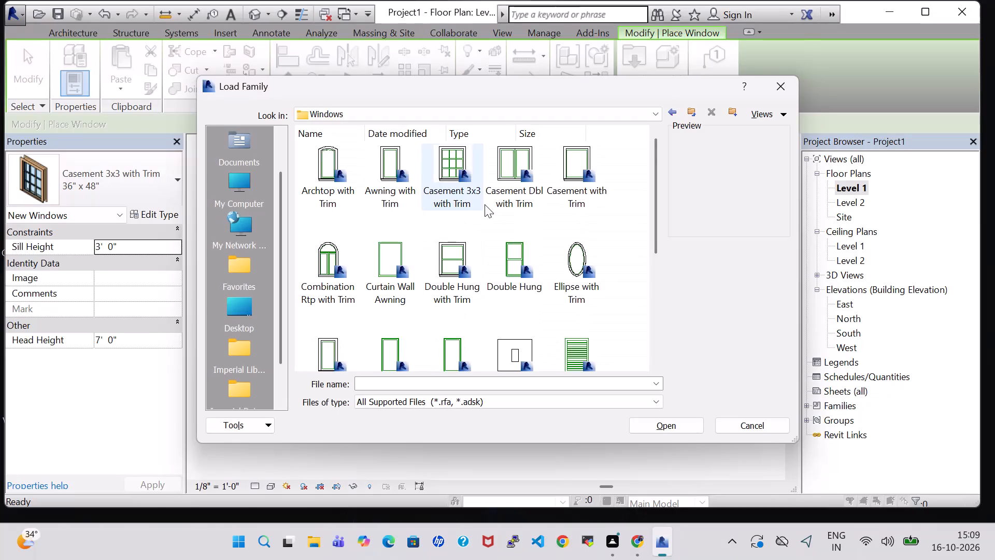
pyautogui.click(474, 253)
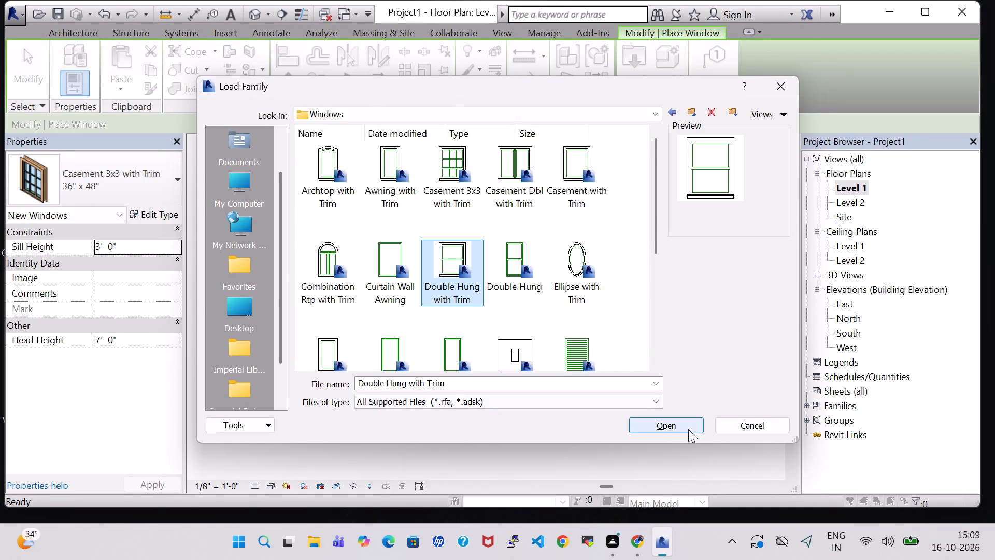
pyautogui.click(688, 426)
# Place Double Hung with Trim 36" x 48" windows in the southeast room, centred in its east wall at 4' 5 1/2" and south wall at 5' 10".
pyautogui.scroll(4, 586, 380)
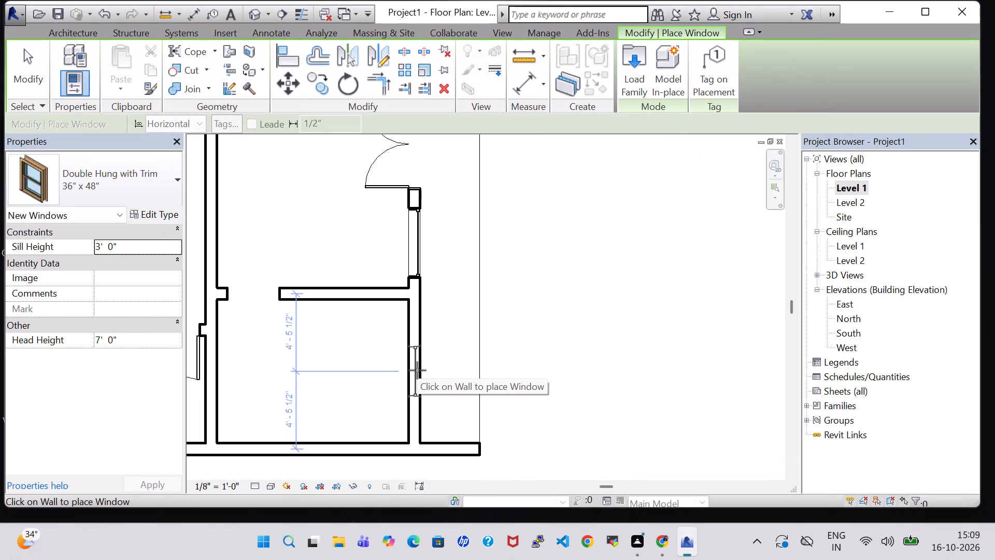
pyautogui.click(417, 370)
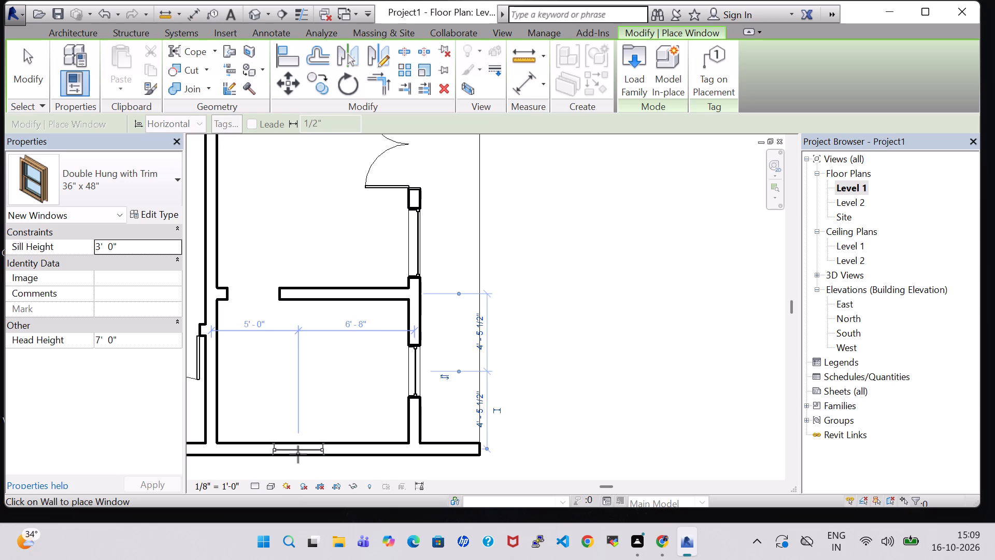
pyautogui.click(310, 454)
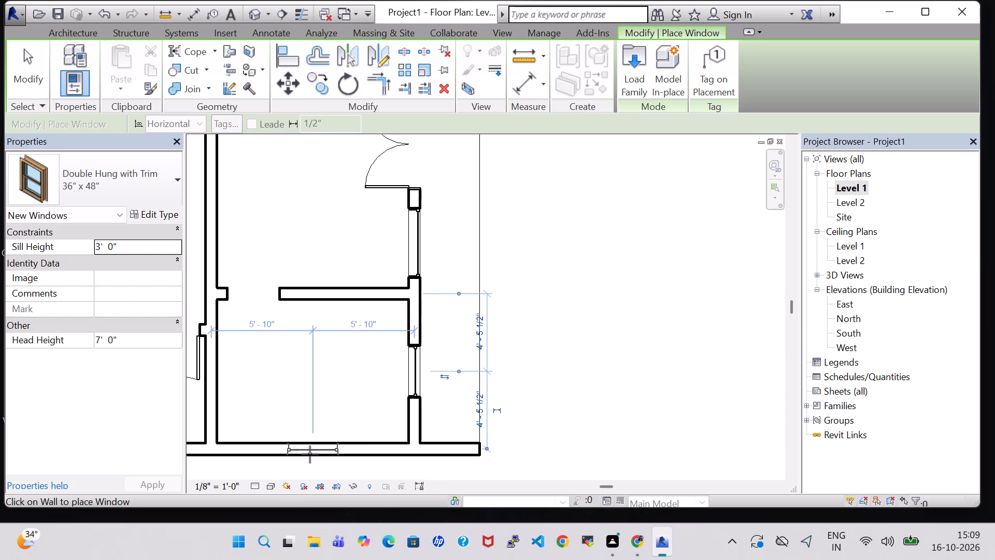
pyautogui.scroll(-3, 302, 368)
pyautogui.moveTo(302, 368); pyautogui.dragTo(592, 338, button='middle')
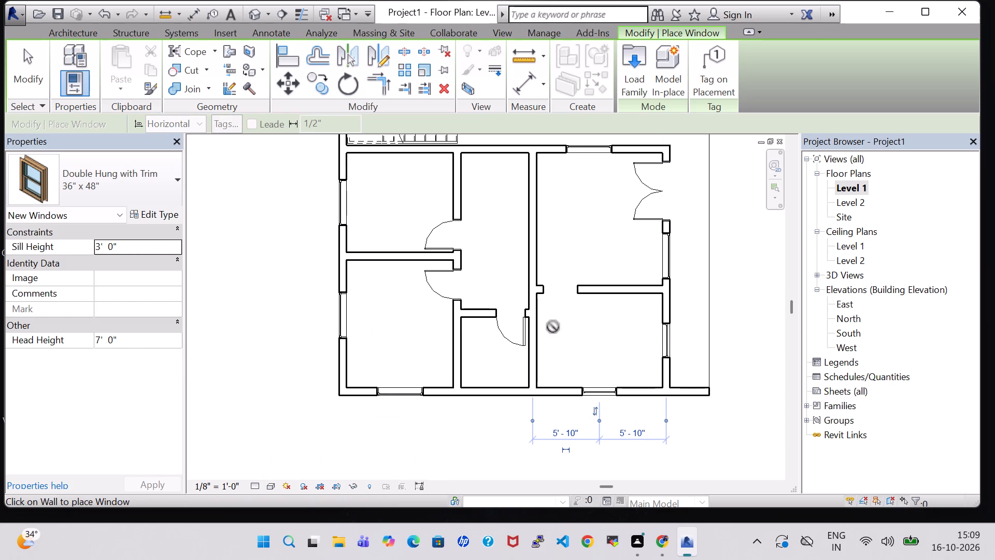
pyautogui.moveTo(553, 327); pyautogui.dragTo(574, 559, button='middle')
pyautogui.scroll(-2, 575, 559)
pyautogui.moveTo(449, 248); pyautogui.dragTo(427, 494, button='middle')
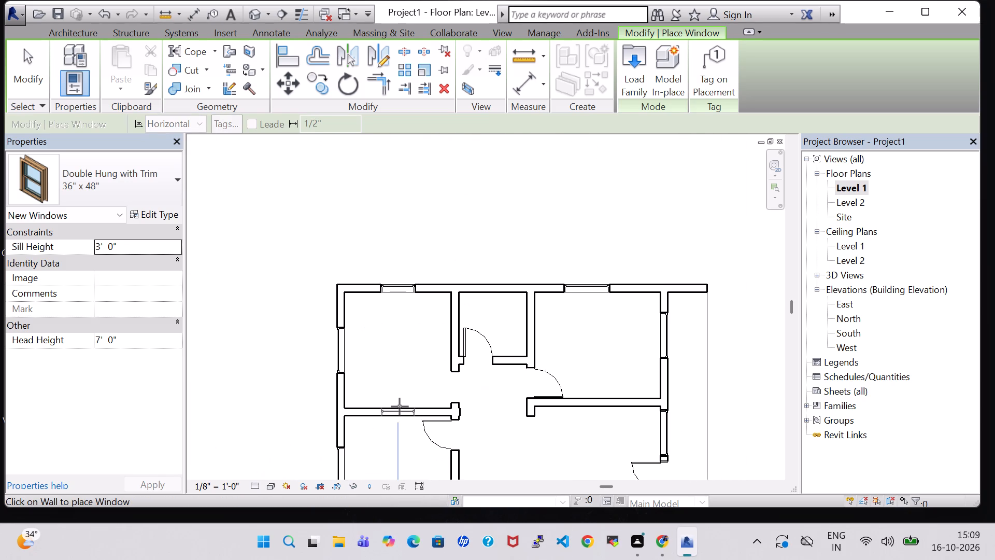
pyautogui.press('Escape')
pyautogui.press('Escape')
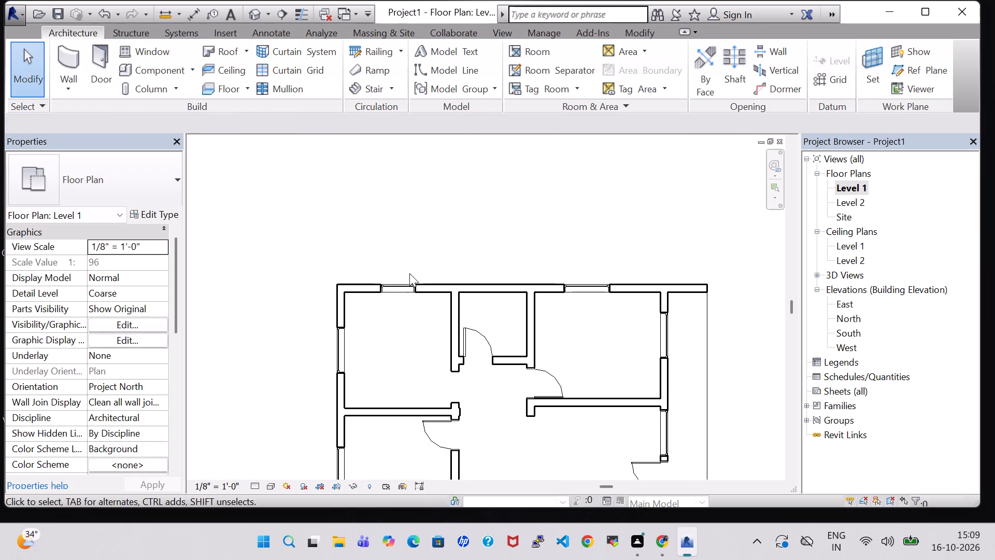
# Delete the window in the northwest room's north wall.
pyautogui.click(409, 286)
pyautogui.press('Delete')
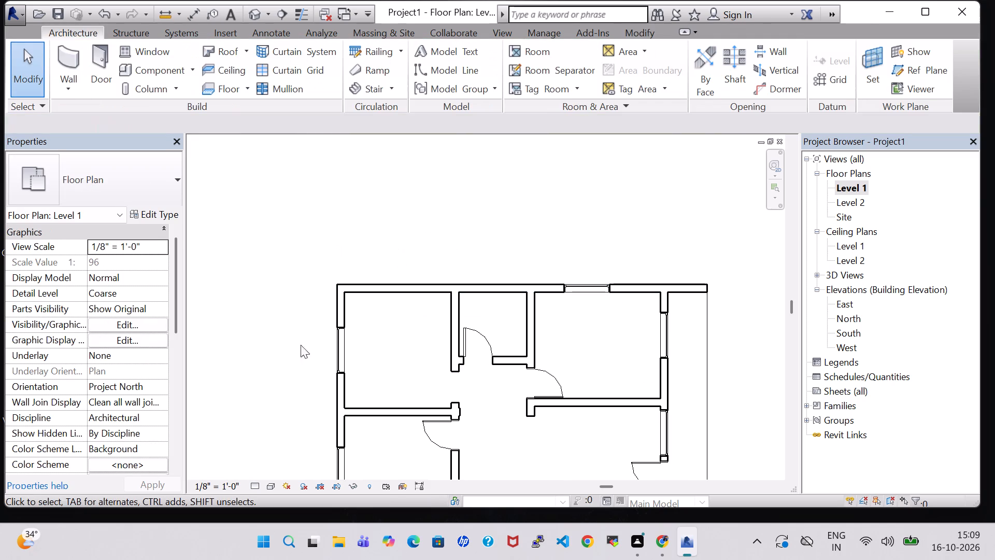
# Delete the existing window in the northwest room's west wall on the Level 1 plan.
pyautogui.click(349, 354)
pyautogui.press('Delete')
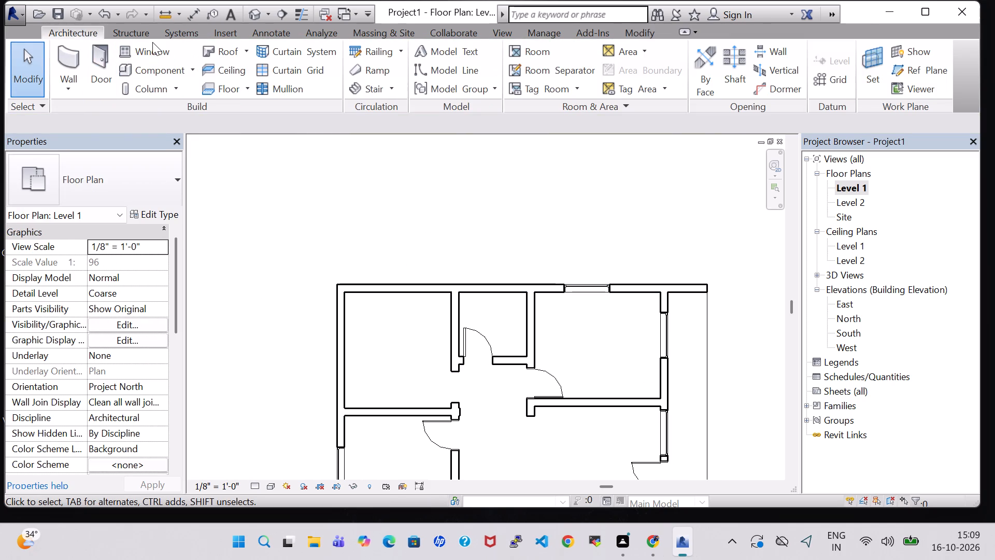
# Place Double Hung with Trim 36" x 48" windows in the northwest room, centred in its north wall and in its west wall at 5' 4 3/4".
pyautogui.click(152, 42)
pyautogui.click(152, 49)
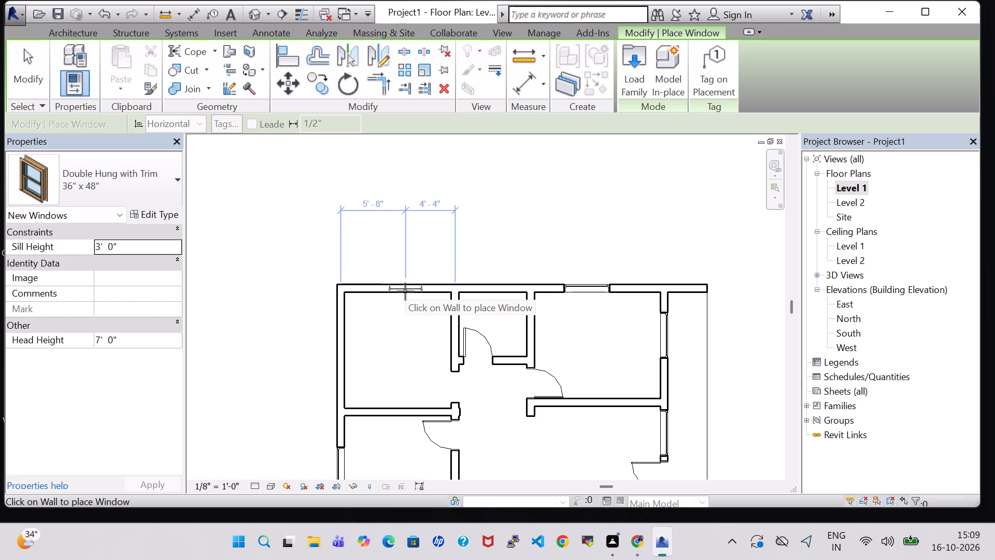
pyautogui.click(404, 291)
pyautogui.click(335, 346)
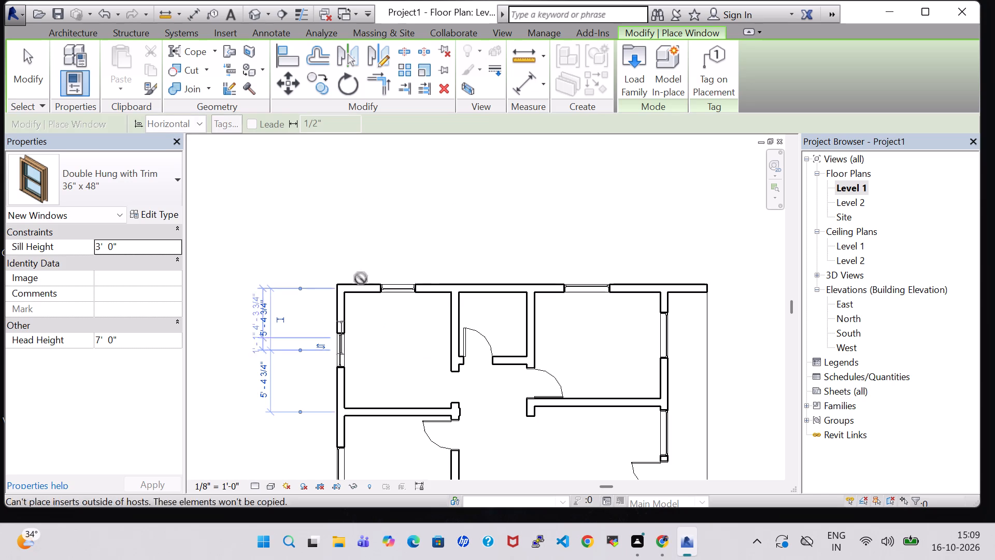
# Examine the windows and doors on all sides of the building in the 3D view, including the new double-hung windows.
pyautogui.click(252, 15)
pyautogui.scroll(-2, 536, 270)
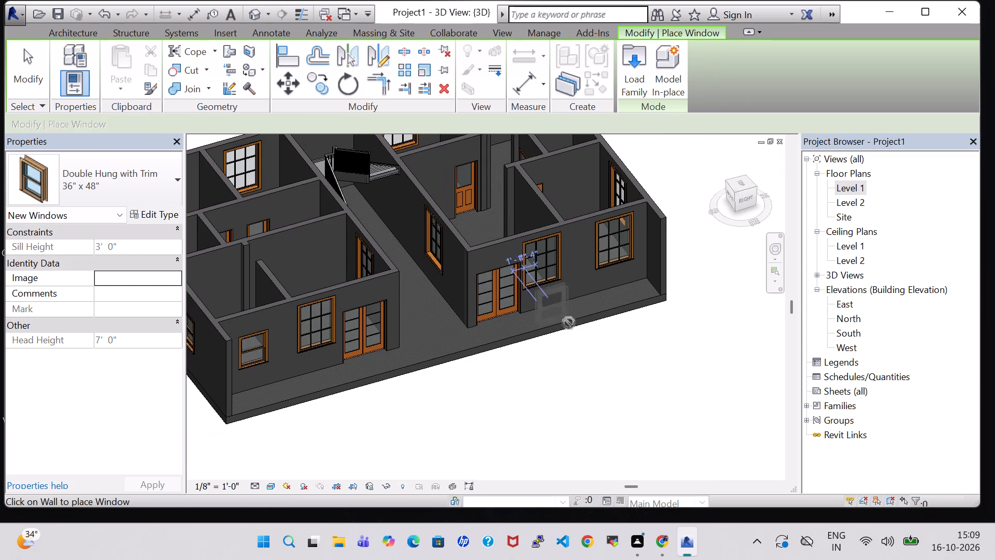
pyautogui.scroll(-1, 603, 370)
pyautogui.keyDown('shift'); pyautogui.moveTo(603, 370); pyautogui.dragTo(562, 371, button='middle'); pyautogui.keyUp('shift')
pyautogui.keyDown('shift'); pyautogui.moveTo(562, 371); pyautogui.dragTo(541, 370, button='middle'); pyautogui.keyUp('shift')
pyautogui.keyDown('shift'); pyautogui.moveTo(597, 396); pyautogui.dragTo(548, 375, button='middle'); pyautogui.keyUp('shift')
pyautogui.keyDown('shift'); pyautogui.moveTo(548, 379); pyautogui.dragTo(742, 366, button='middle'); pyautogui.keyUp('shift')
pyautogui.keyDown('shift'); pyautogui.moveTo(687, 345); pyautogui.dragTo(563, 367, button='middle'); pyautogui.keyUp('shift')
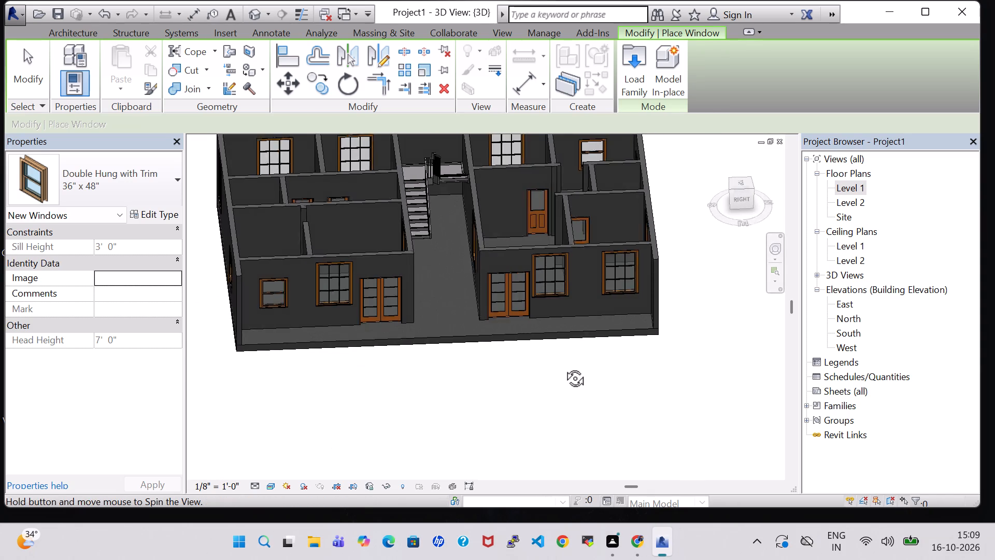
pyautogui.keyDown('shift'); pyautogui.moveTo(563, 367); pyautogui.dragTo(561, 367, button='middle'); pyautogui.keyUp('shift')
pyautogui.keyDown('shift'); pyautogui.moveTo(565, 367); pyautogui.dragTo(553, 383, button='middle'); pyautogui.keyUp('shift')
pyautogui.keyDown('shift'); pyautogui.moveTo(626, 375); pyautogui.dragTo(639, 431, button='middle'); pyautogui.keyUp('shift')
pyautogui.keyDown('shift'); pyautogui.middleClick(543, 361); pyautogui.keyUp('shift')
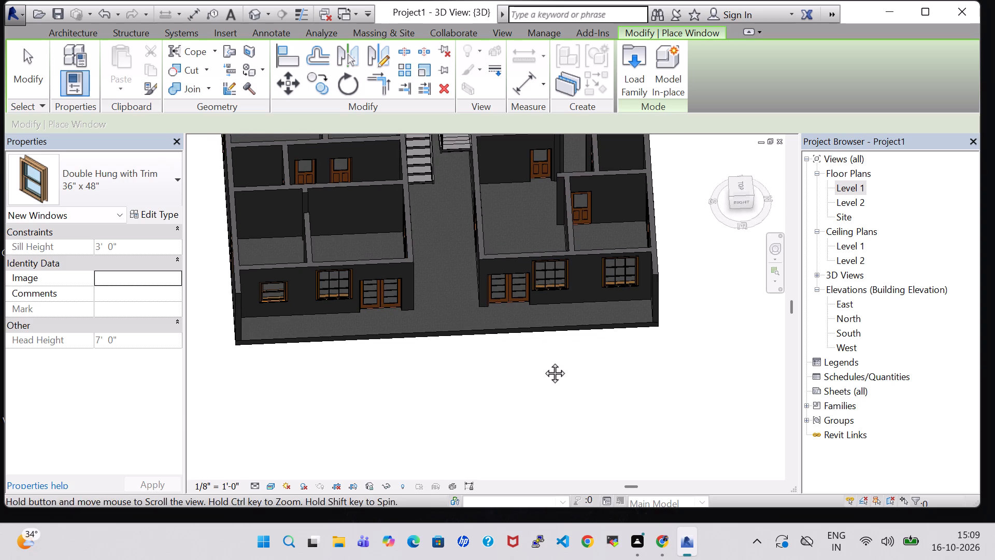
pyautogui.keyDown('shift'); pyautogui.moveTo(704, 295); pyautogui.dragTo(681, 291, button='middle'); pyautogui.keyUp('shift')
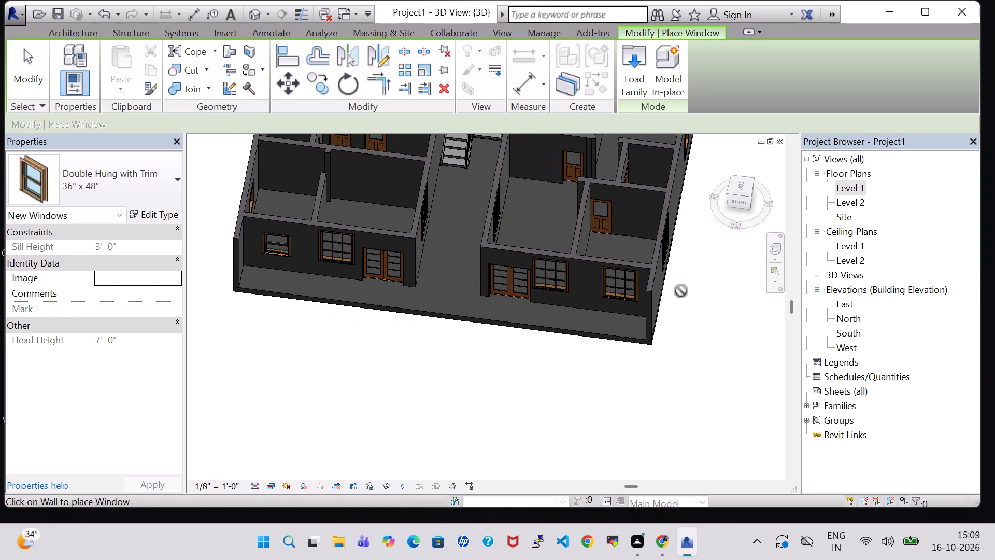
pyautogui.moveTo(677, 266); pyautogui.dragTo(602, 268, button='middle')
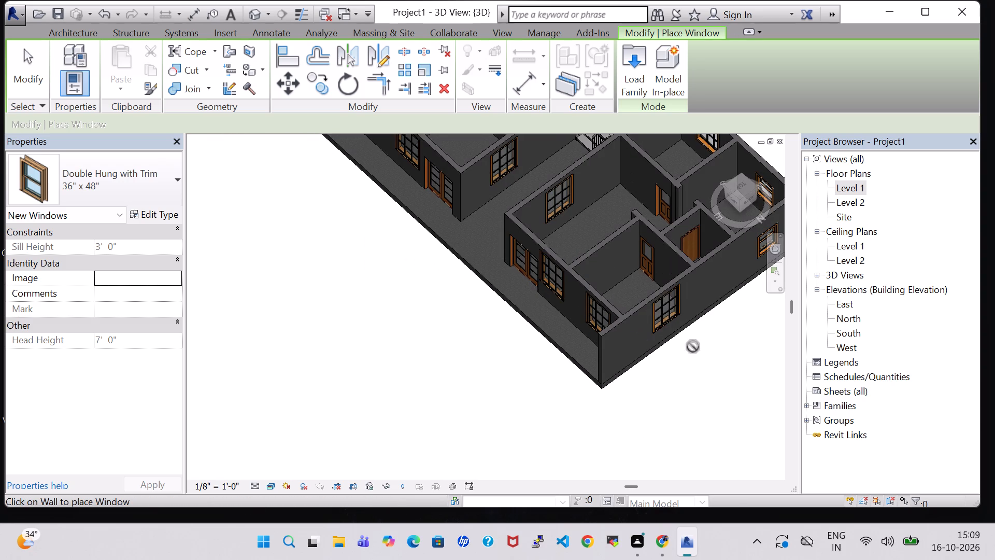
pyautogui.keyDown('shift'); pyautogui.moveTo(709, 379); pyautogui.dragTo(551, 353, button='middle'); pyautogui.keyUp('shift')
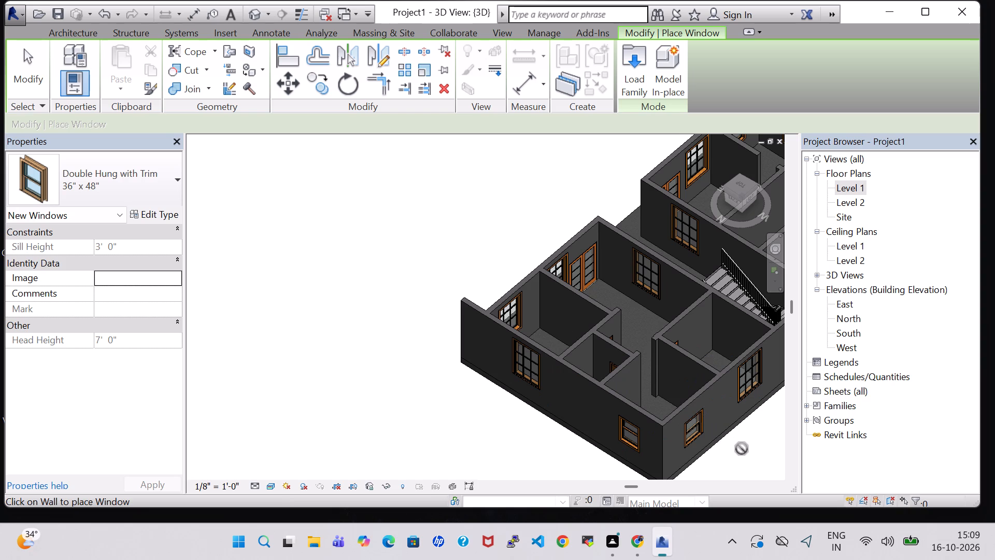
pyautogui.press('Escape')
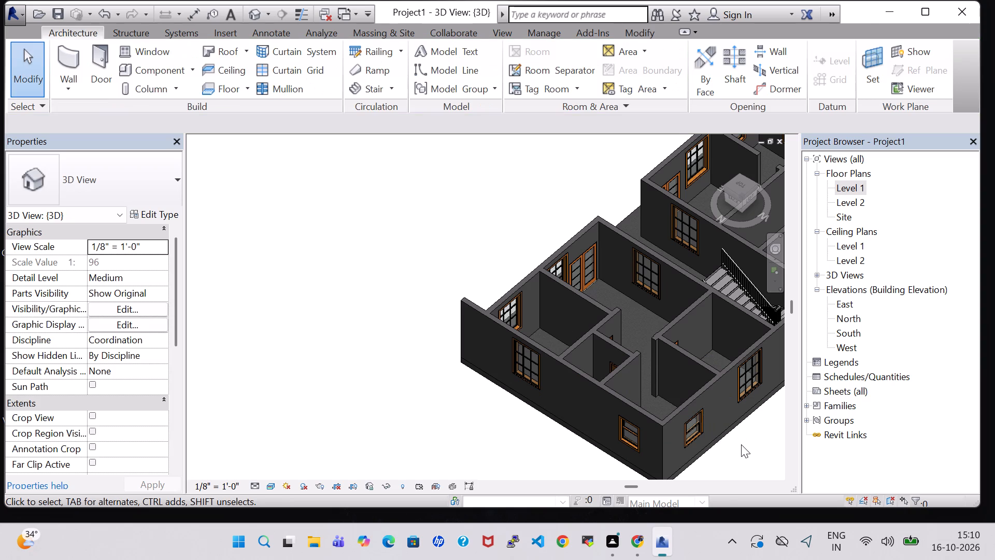
pyautogui.keyDown('shift'); pyautogui.moveTo(741, 444); pyautogui.dragTo(600, 352, button='middle'); pyautogui.keyUp('shift')
pyautogui.keyDown('shift'); pyautogui.moveTo(661, 441); pyautogui.dragTo(624, 439, button='middle'); pyautogui.keyUp('shift')
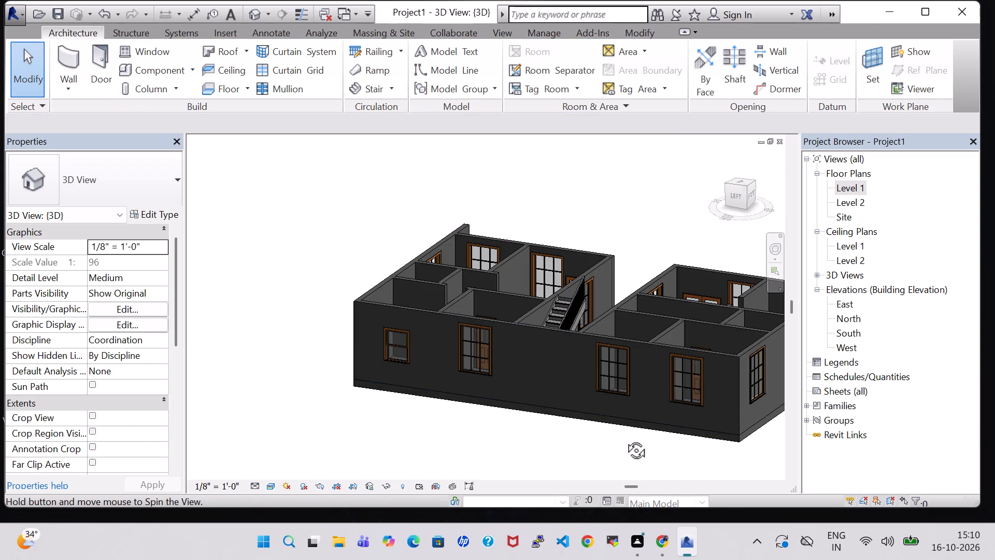
pyautogui.keyDown('shift'); pyautogui.moveTo(624, 439); pyautogui.dragTo(394, 378, button='middle'); pyautogui.keyUp('shift')
pyautogui.keyDown('shift'); pyautogui.moveTo(425, 371); pyautogui.dragTo(513, 448, button='middle'); pyautogui.keyUp('shift')
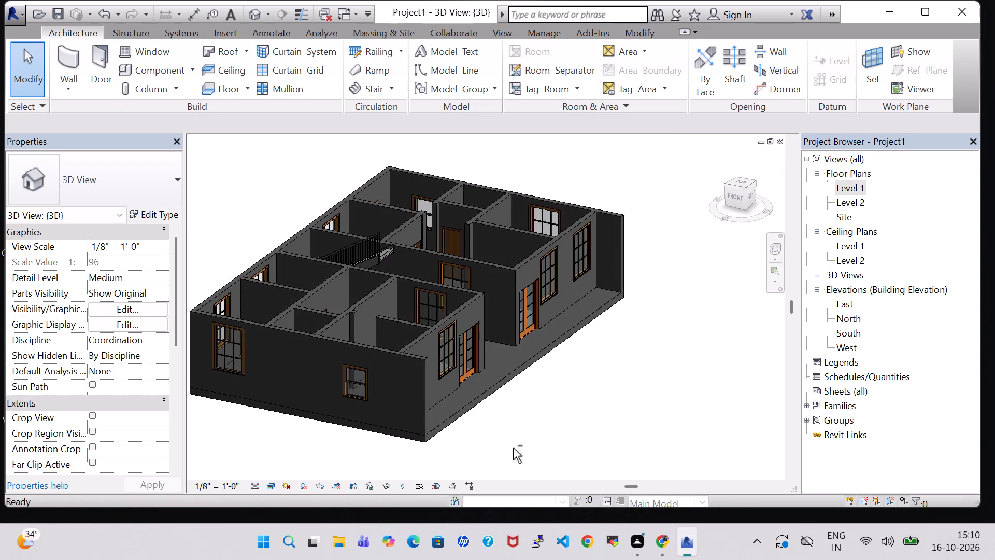
pyautogui.keyDown('shift'); pyautogui.moveTo(702, 380); pyautogui.dragTo(582, 376, button='middle'); pyautogui.keyUp('shift')
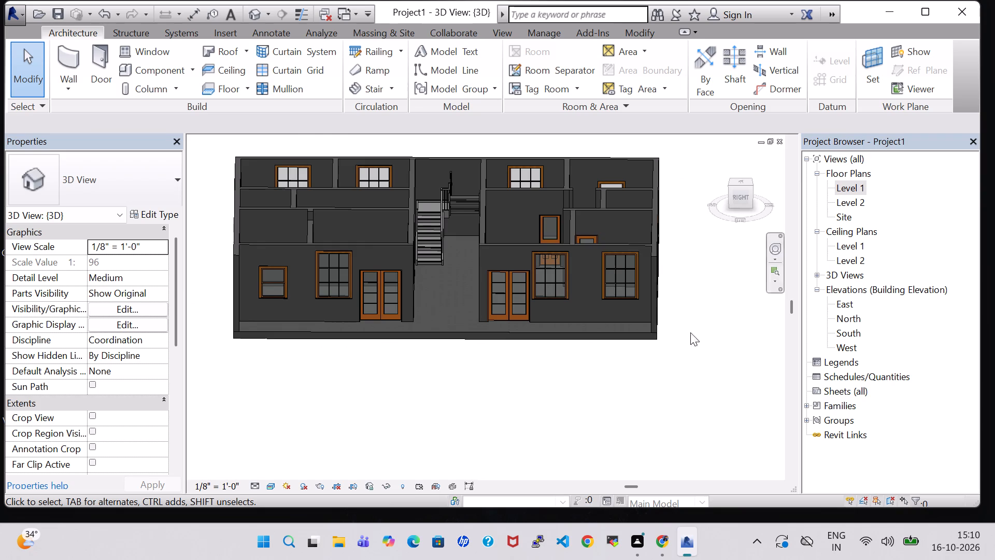
pyautogui.scroll(2, 605, 392)
pyautogui.moveTo(472, 334); pyautogui.dragTo(570, 372, button='middle')
# On the Level 1 plan, create a 21' 10" Handrail - Rectangular railing along the floor's east edge, from its southeast corner to the south unit's north wall line.
pyautogui.doubleClick(865, 183)
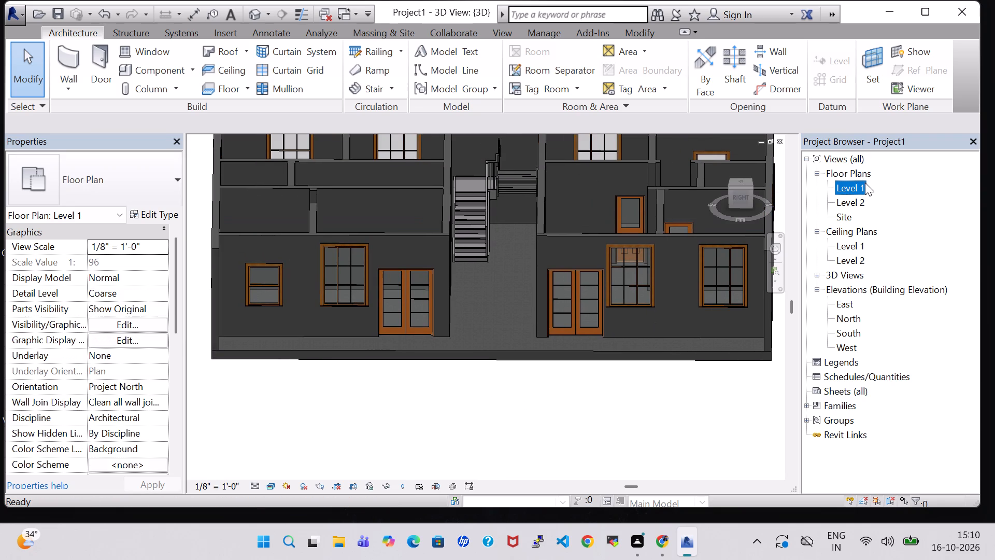
pyautogui.doubleClick(856, 189)
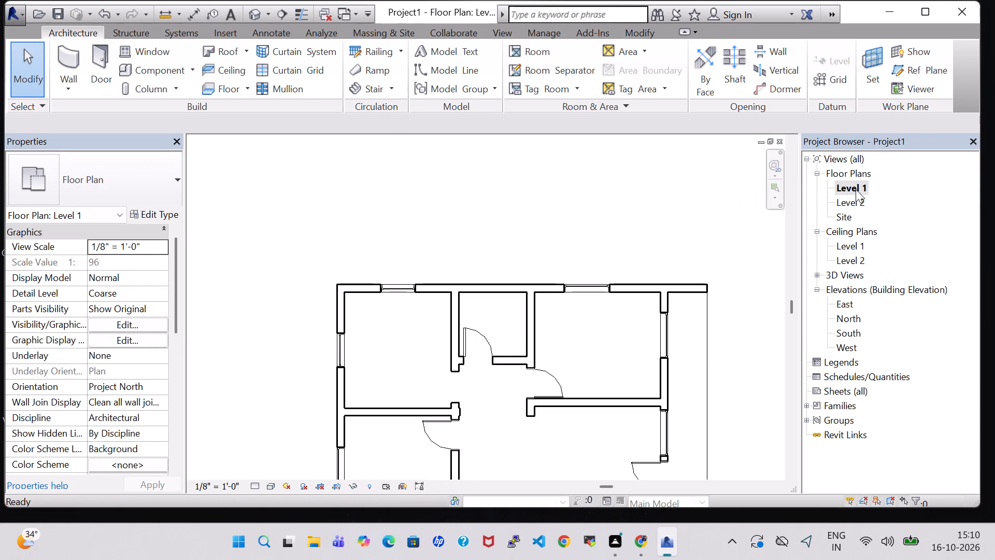
pyautogui.scroll(-2, 607, 350)
pyautogui.moveTo(603, 273); pyautogui.dragTo(508, 127, button='middle')
pyautogui.scroll(-1, 508, 127)
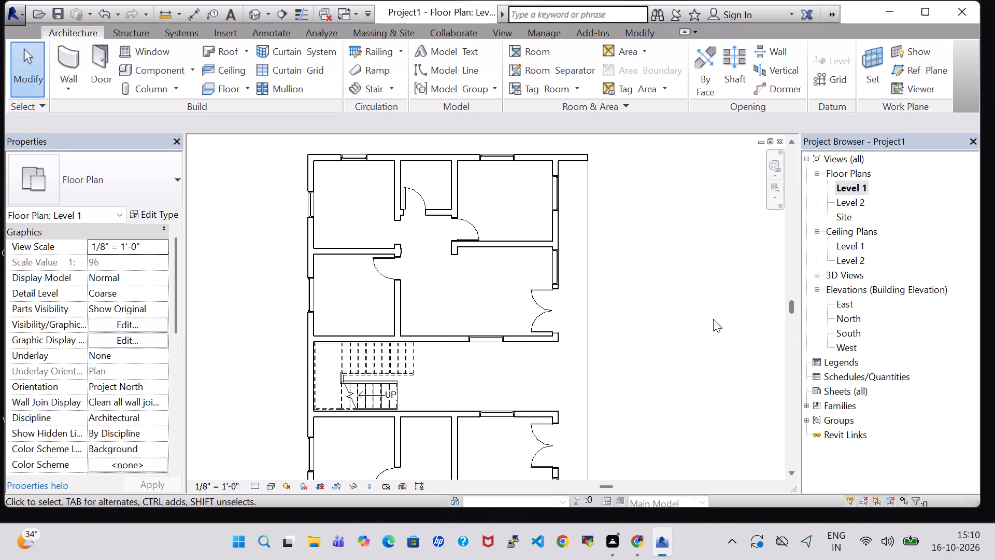
pyautogui.middleClick(705, 316)
pyautogui.scroll(-2, 705, 315)
pyautogui.moveTo(705, 304); pyautogui.dragTo(674, 251, button='middle')
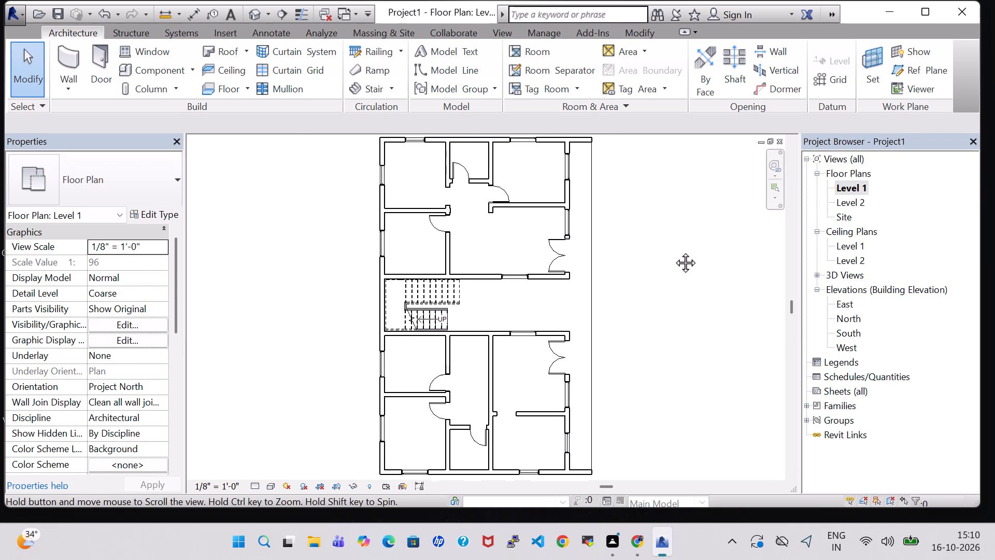
pyautogui.moveTo(674, 251); pyautogui.dragTo(670, 252, button='middle')
pyautogui.scroll(-1, 670, 252)
pyautogui.moveTo(670, 252); pyautogui.dragTo(658, 249, button='middle')
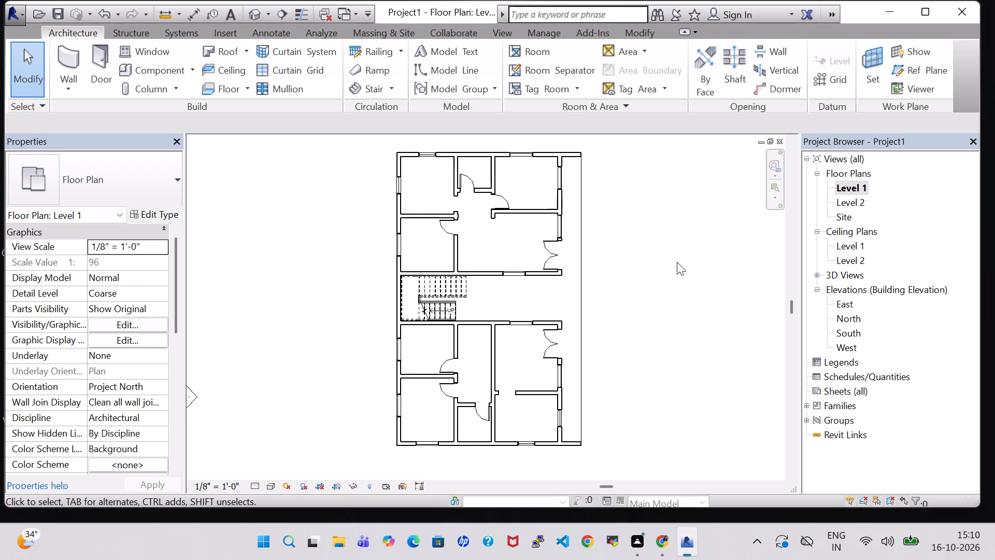
pyautogui.click(351, 46)
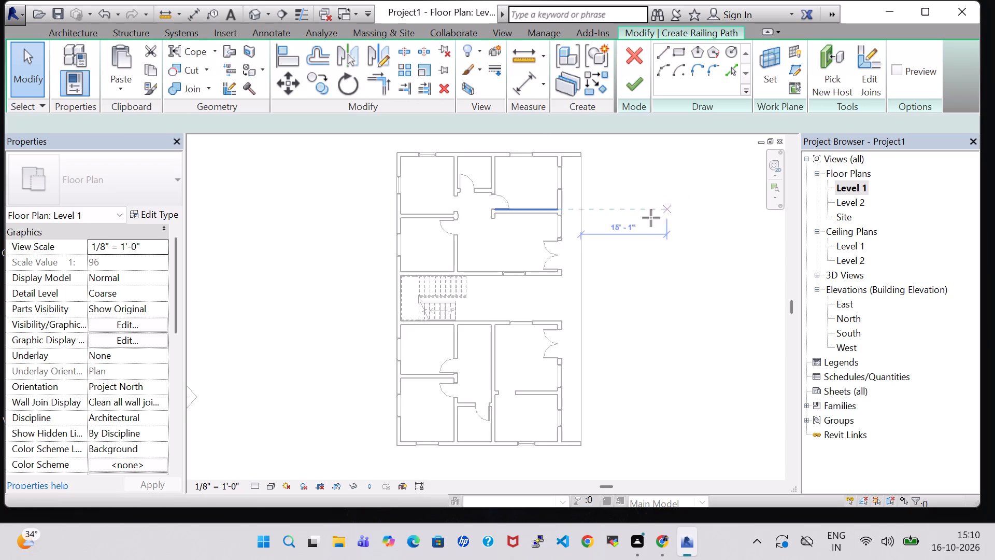
pyautogui.scroll(3, 600, 279)
pyautogui.moveTo(600, 350); pyautogui.dragTo(600, 282, button='middle')
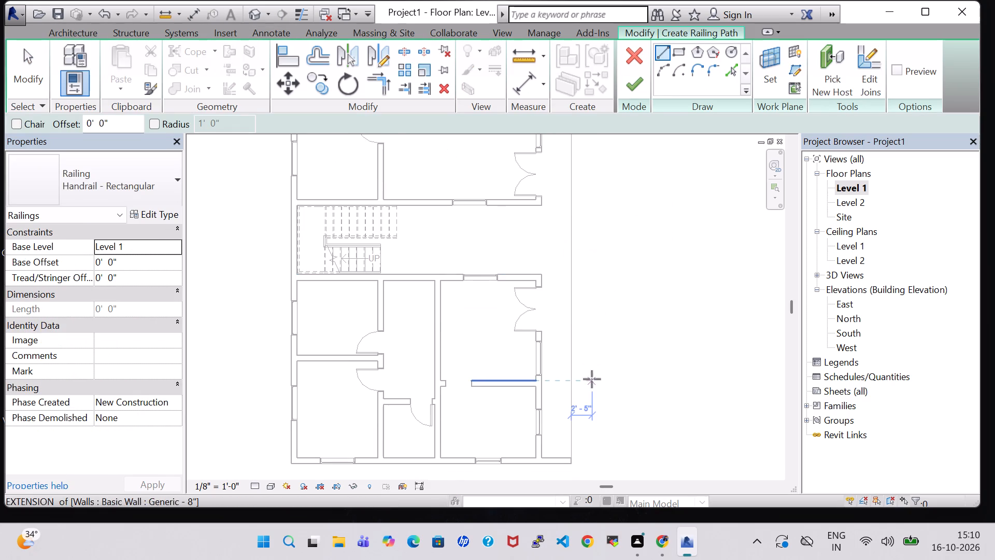
pyautogui.moveTo(592, 379); pyautogui.dragTo(590, 284, button='middle')
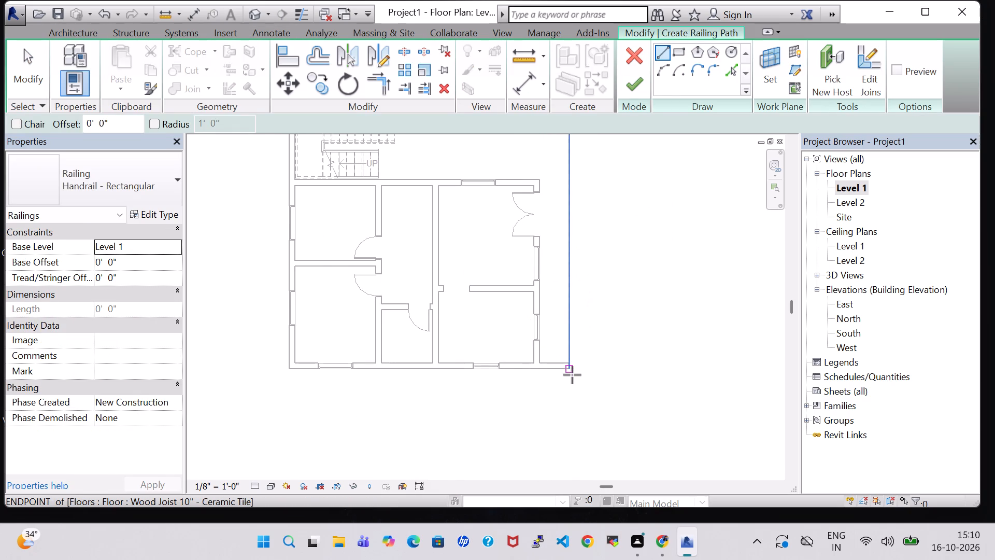
pyautogui.scroll(3, 572, 375)
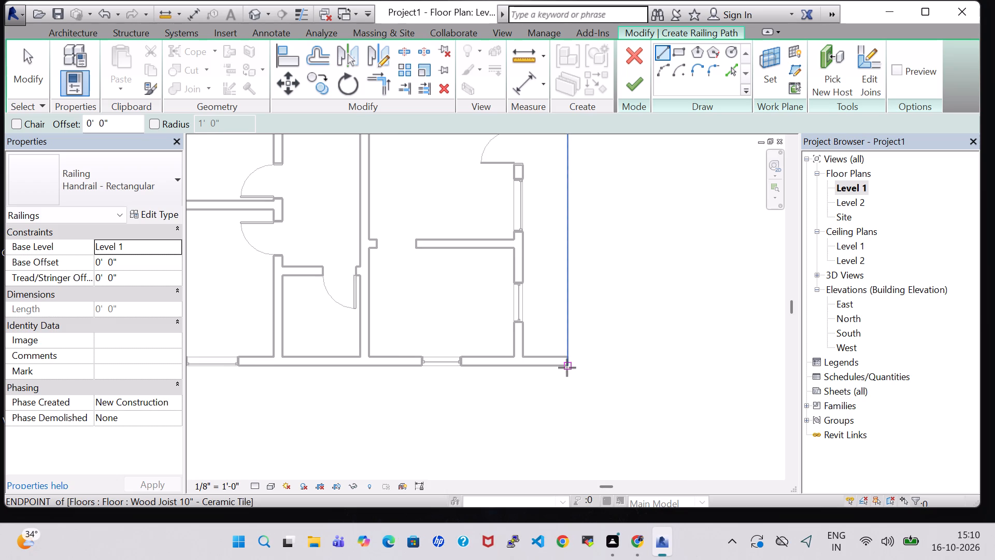
pyautogui.click(567, 368)
pyautogui.scroll(-2, 567, 344)
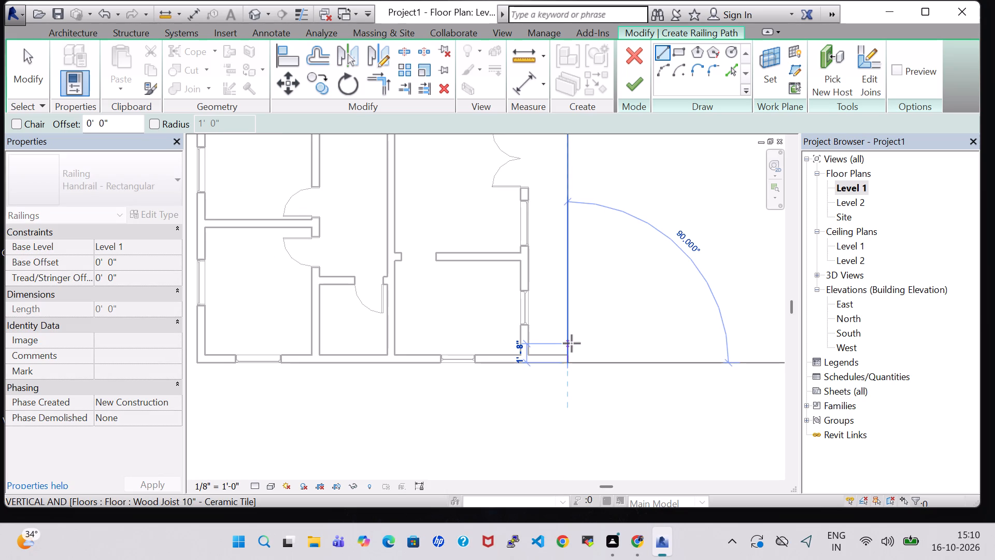
pyautogui.scroll(-1, 572, 343)
pyautogui.moveTo(571, 343); pyautogui.dragTo(577, 367, button='middle')
pyautogui.scroll(-1, 572, 349)
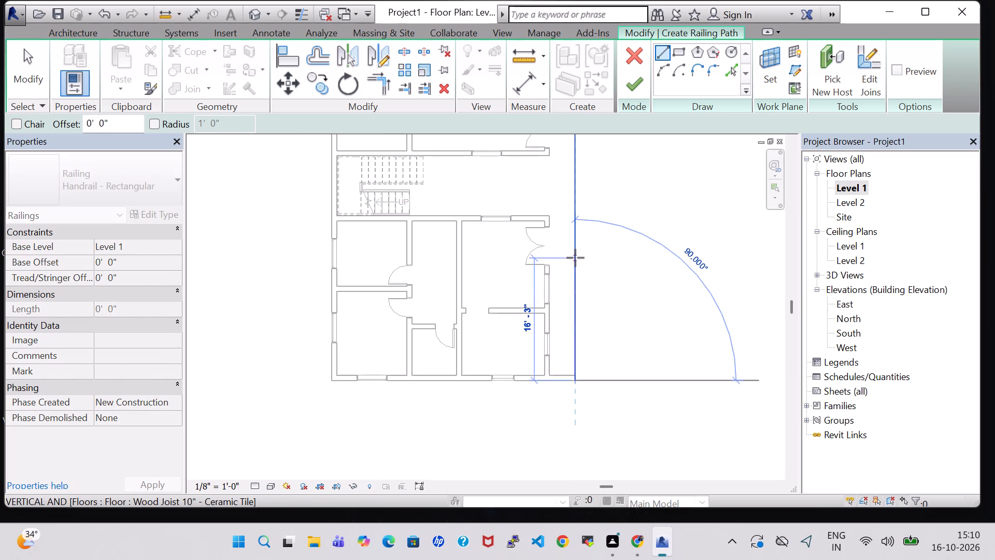
pyautogui.scroll(3, 575, 259)
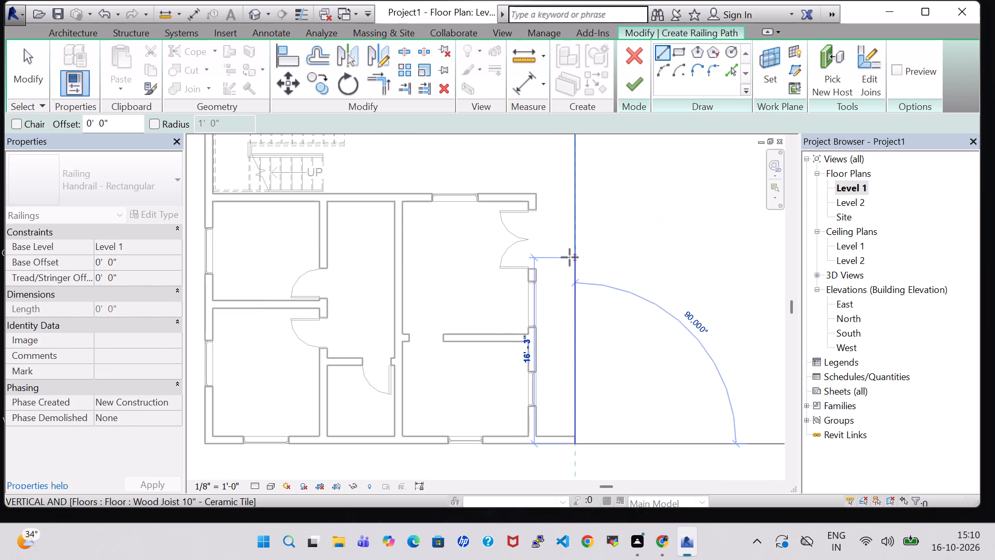
pyautogui.moveTo(570, 257); pyautogui.dragTo(570, 313, button='middle')
pyautogui.scroll(3, 571, 269)
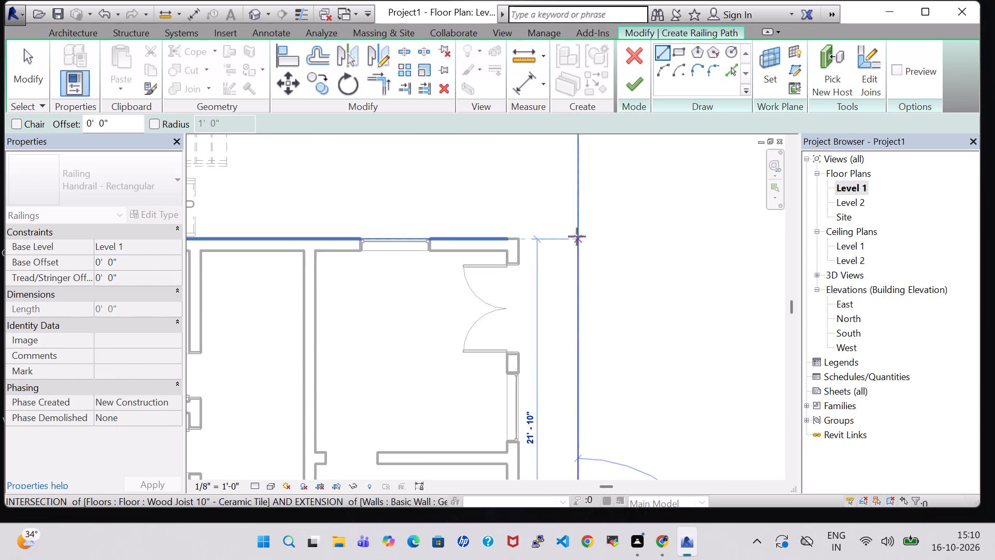
pyautogui.click(577, 236)
pyautogui.moveTo(629, 211); pyautogui.dragTo(635, 307, button='middle')
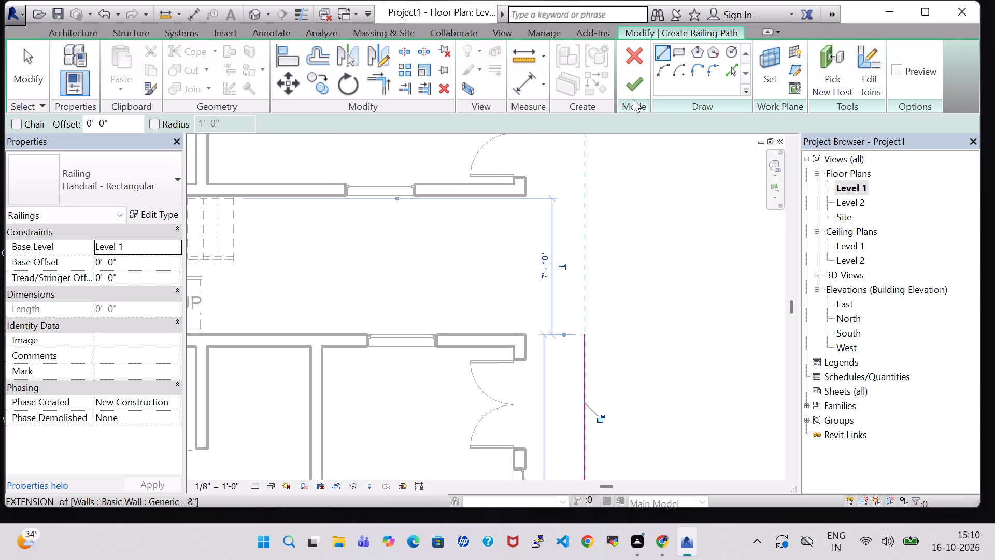
pyautogui.click(638, 85)
pyautogui.moveTo(625, 188); pyautogui.dragTo(628, 293, button='middle')
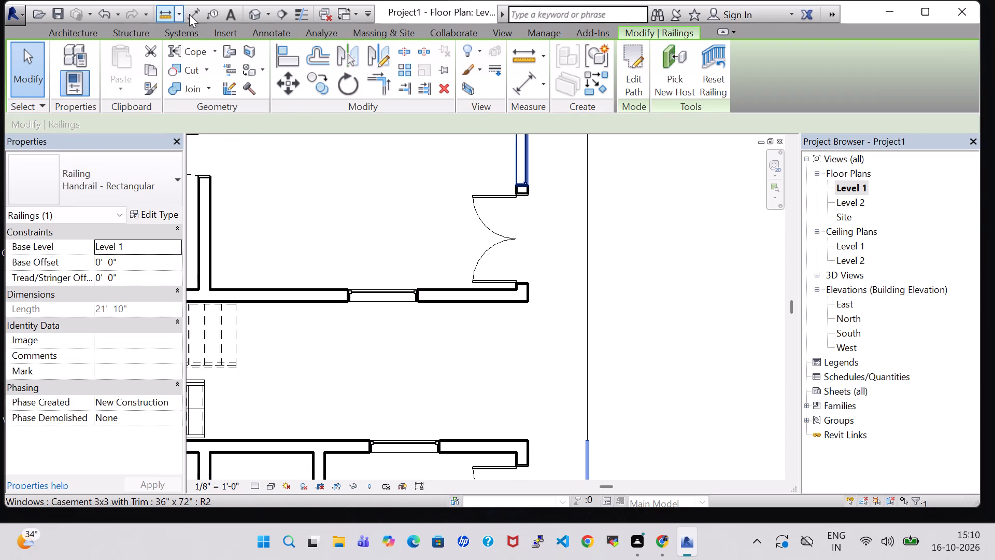
# In the 3D view, change the new east-edge railing's type to Glass Panel - Bottom Fill.
pyautogui.click(254, 13)
pyautogui.scroll(-1, 464, 197)
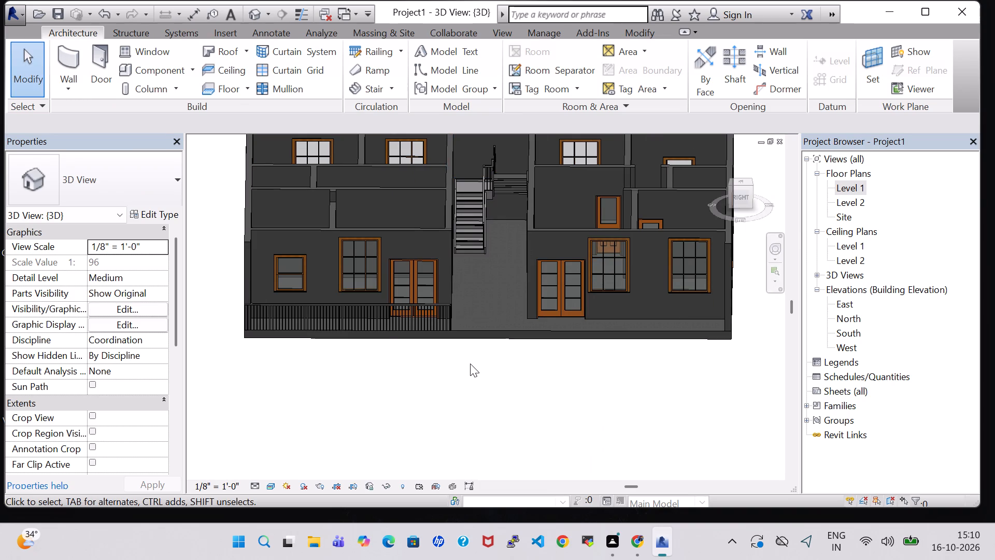
pyautogui.click(393, 313)
pyautogui.click(400, 350)
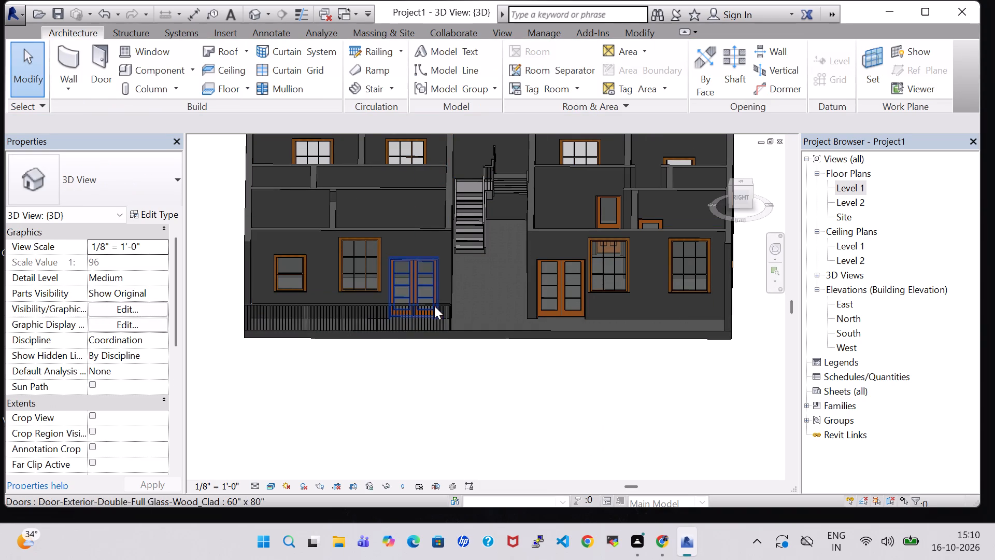
pyautogui.click(292, 306)
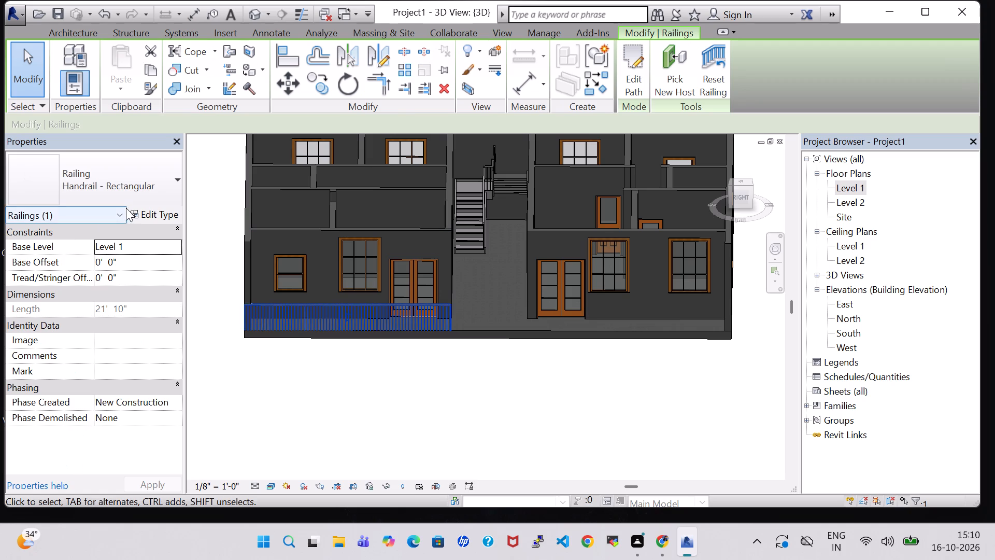
pyautogui.click(137, 216)
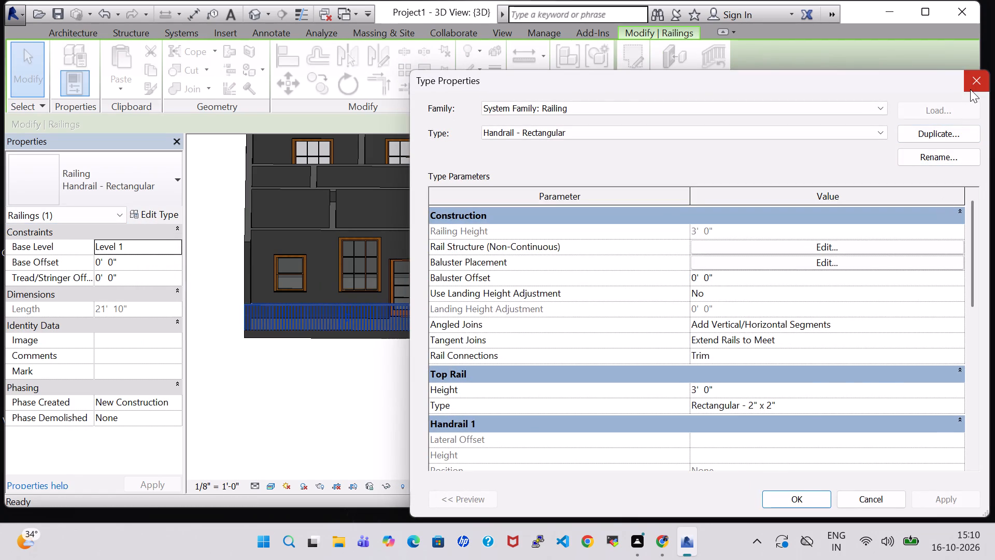
pyautogui.click(970, 89)
pyautogui.click(92, 172)
pyautogui.scroll(2, 110, 266)
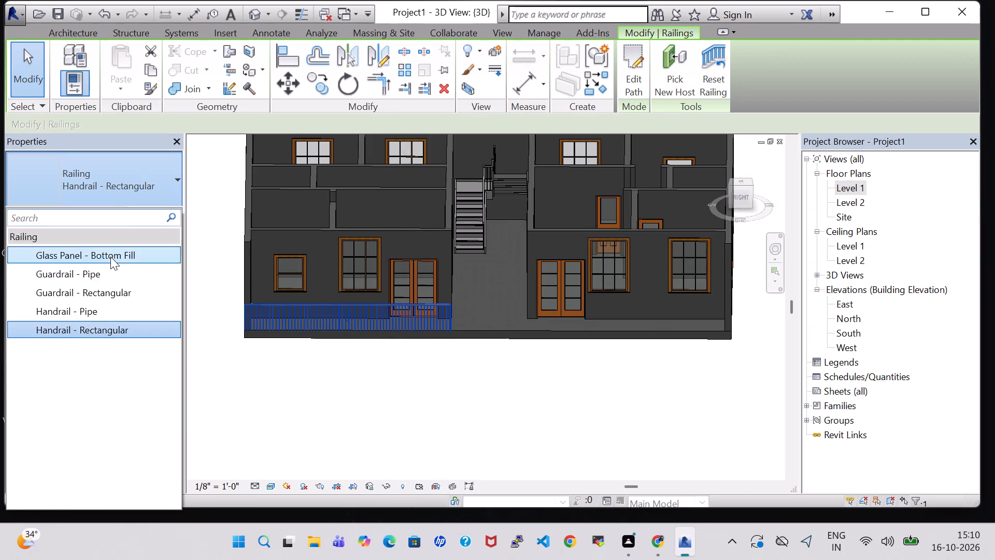
pyautogui.click(110, 257)
pyautogui.click(363, 414)
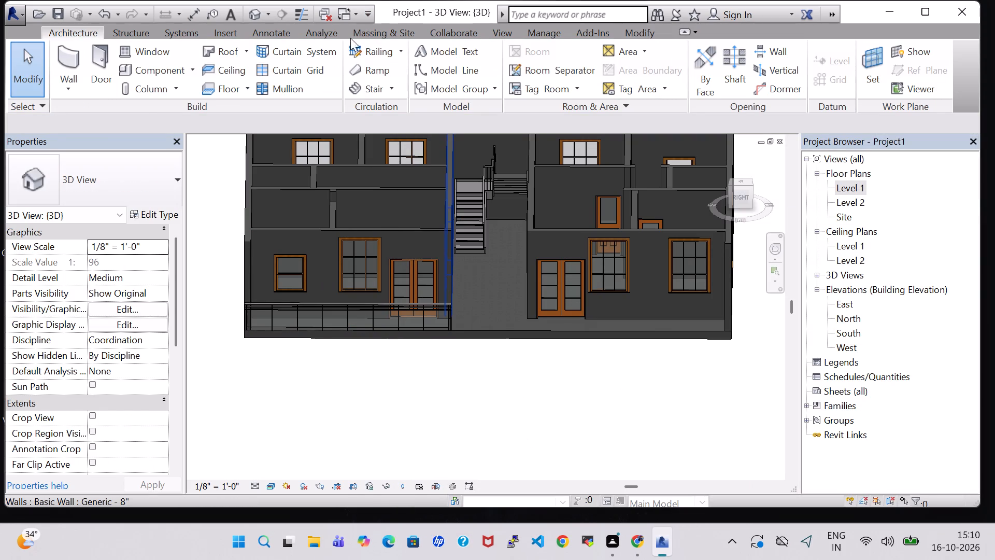
# Create a 20' 11" Handrail - Rectangular railing along the floor's east edge, from the north unit's south wall line to the north end wall.
pyautogui.click(362, 49)
pyautogui.scroll(7, 545, 369)
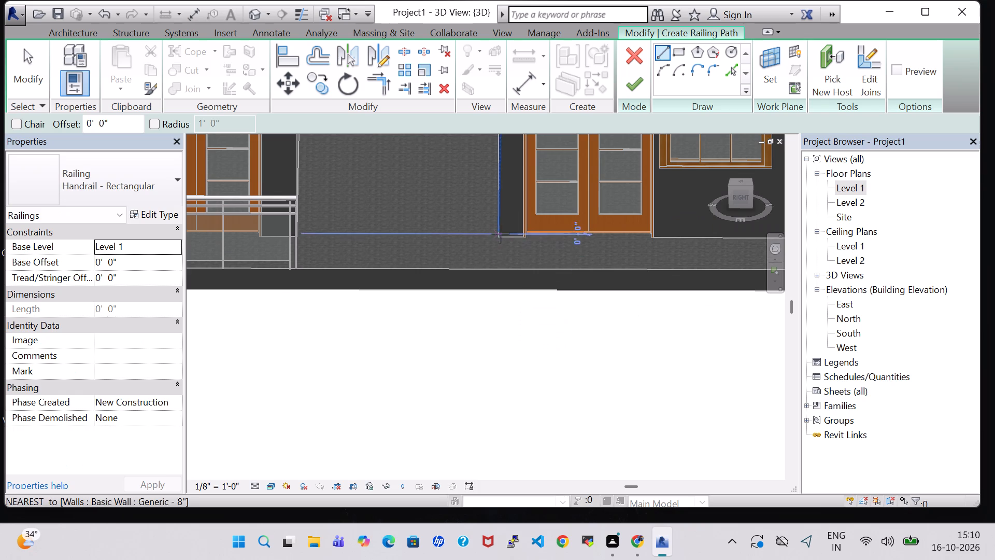
pyautogui.click(499, 271)
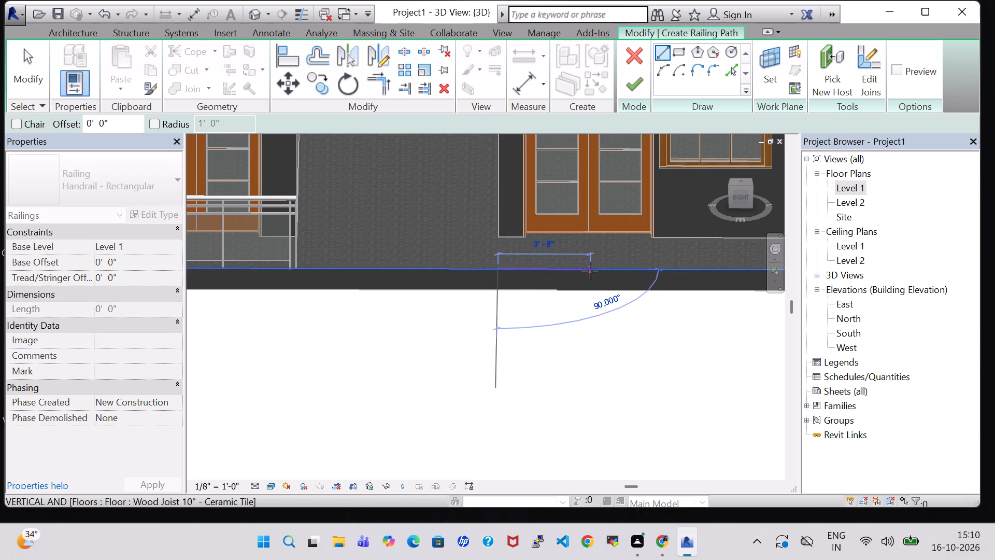
pyautogui.moveTo(590, 271); pyautogui.dragTo(335, 277, button='middle')
pyautogui.scroll(-1, 335, 277)
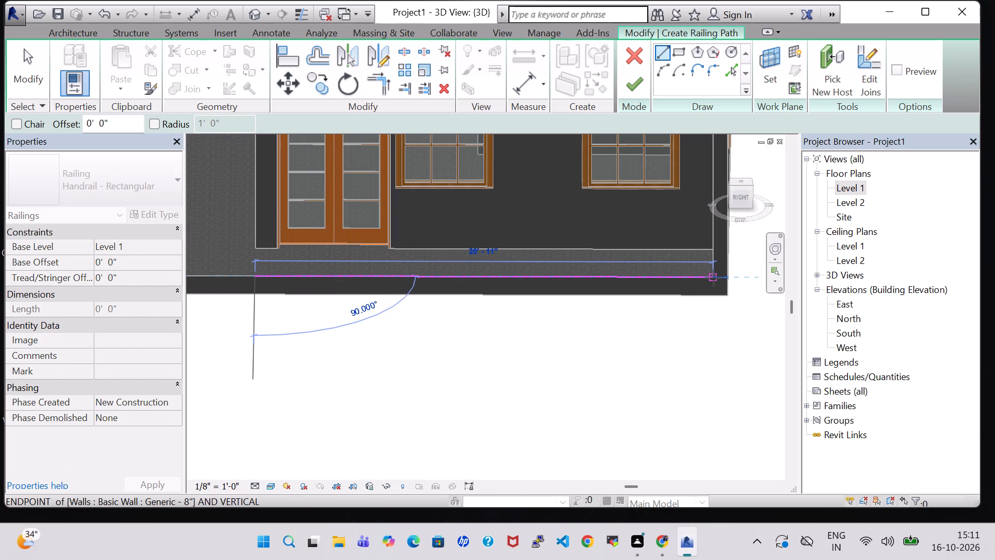
pyautogui.click(714, 278)
pyautogui.click(646, 77)
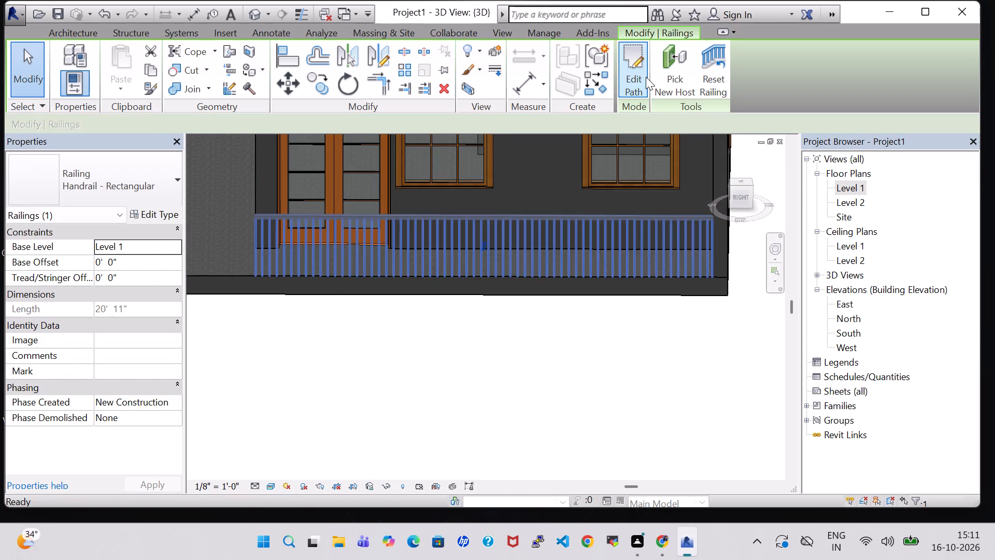
pyautogui.press('Escape')
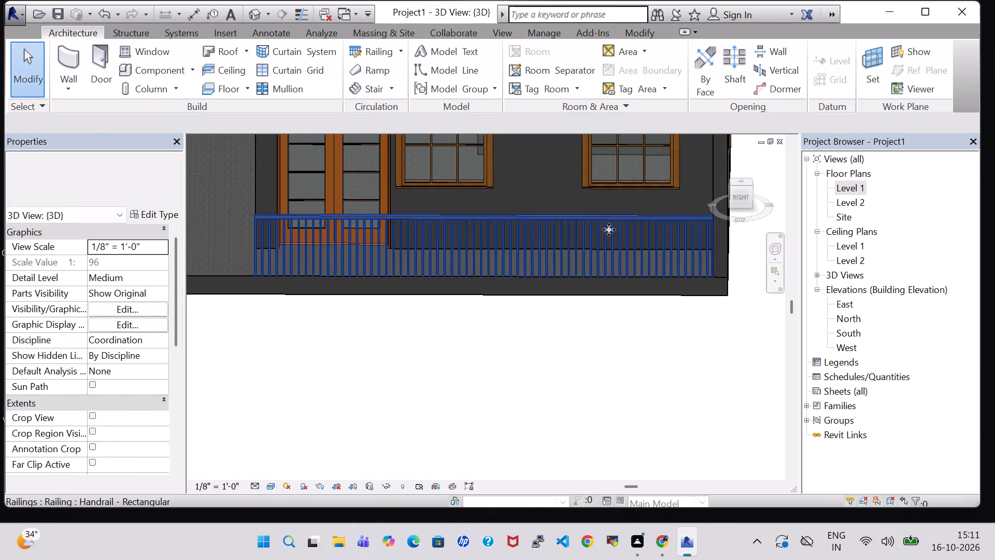
pyautogui.press('Escape')
# Change the north unit's new east-edge railing type to Glass Panel - Bottom Fill.
pyautogui.click(610, 222)
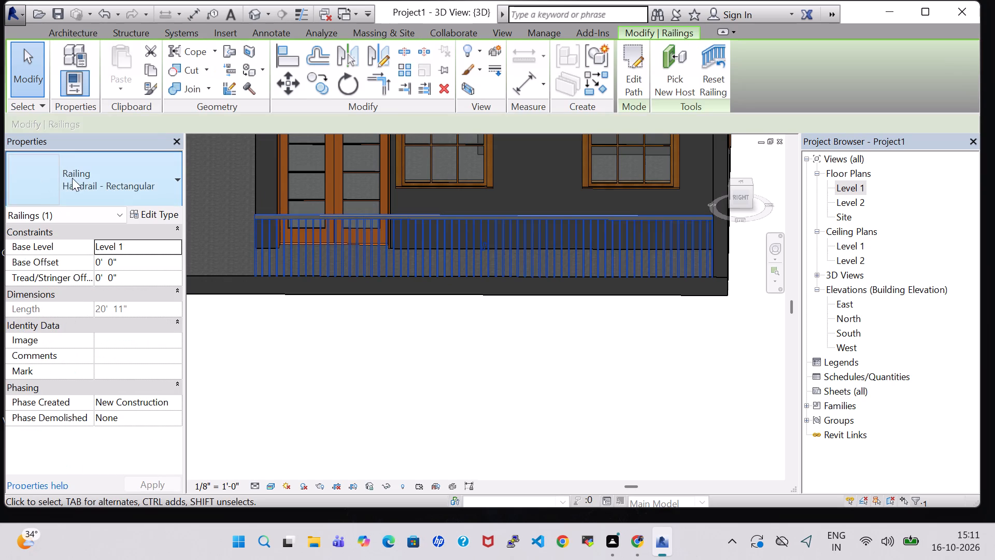
pyautogui.click(72, 178)
pyautogui.scroll(2, 93, 279)
pyautogui.click(94, 256)
pyautogui.click(419, 383)
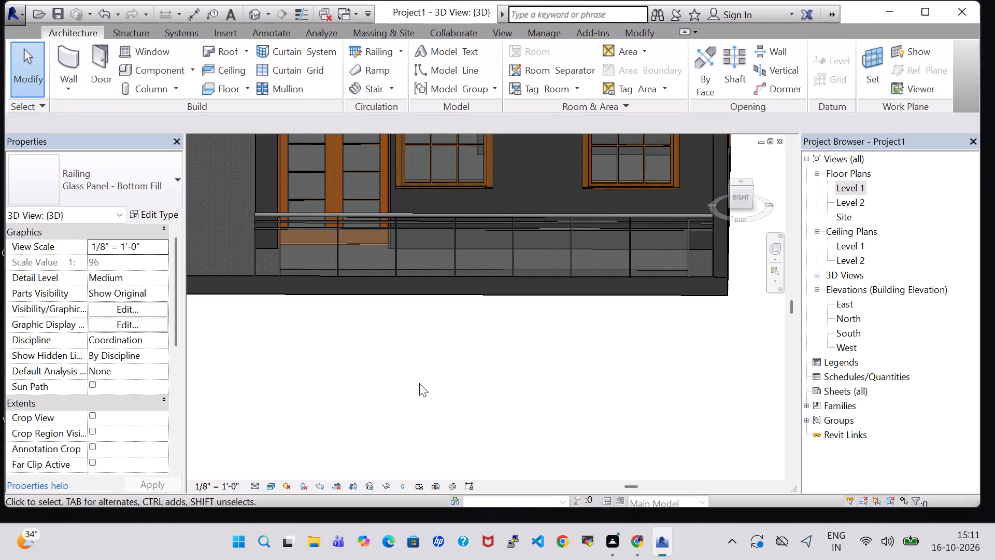
# Examine the two glass-panel railings along the east edge and the gap between them from several angles in the 3D view.
pyautogui.scroll(-3, 419, 383)
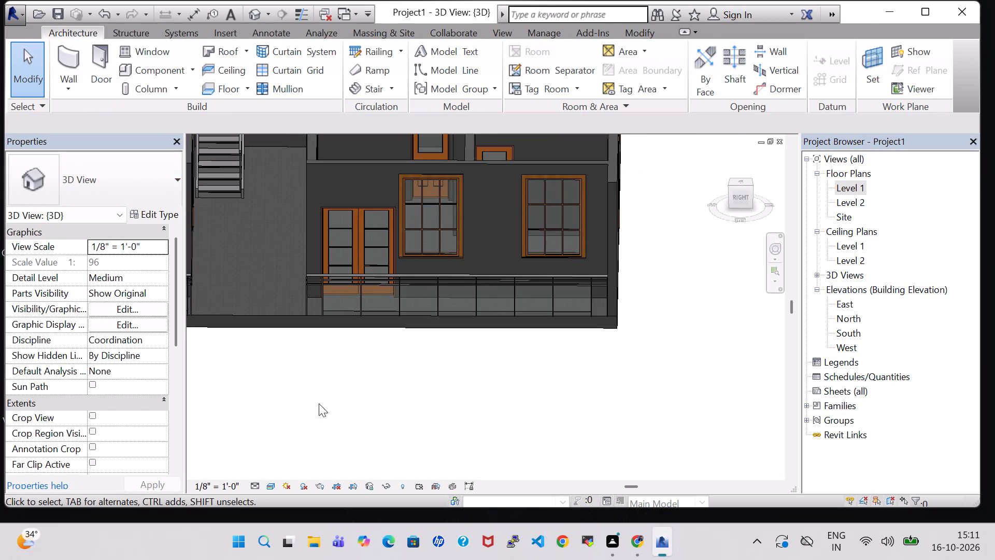
pyautogui.keyDown('shift'); pyautogui.moveTo(325, 428); pyautogui.dragTo(426, 412, button='middle'); pyautogui.keyUp('shift')
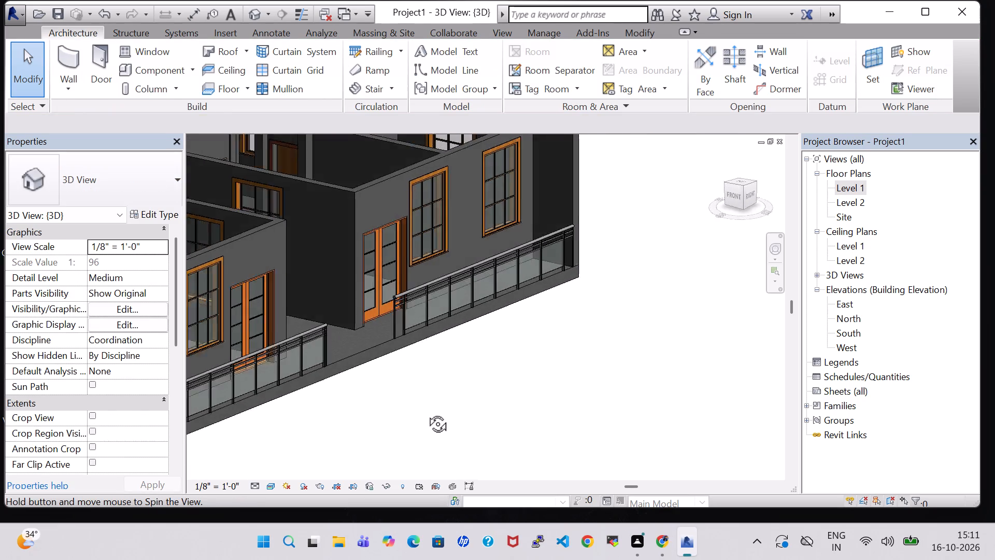
pyautogui.keyDown('shift'); pyautogui.moveTo(426, 412); pyautogui.dragTo(370, 392, button='middle'); pyautogui.keyUp('shift')
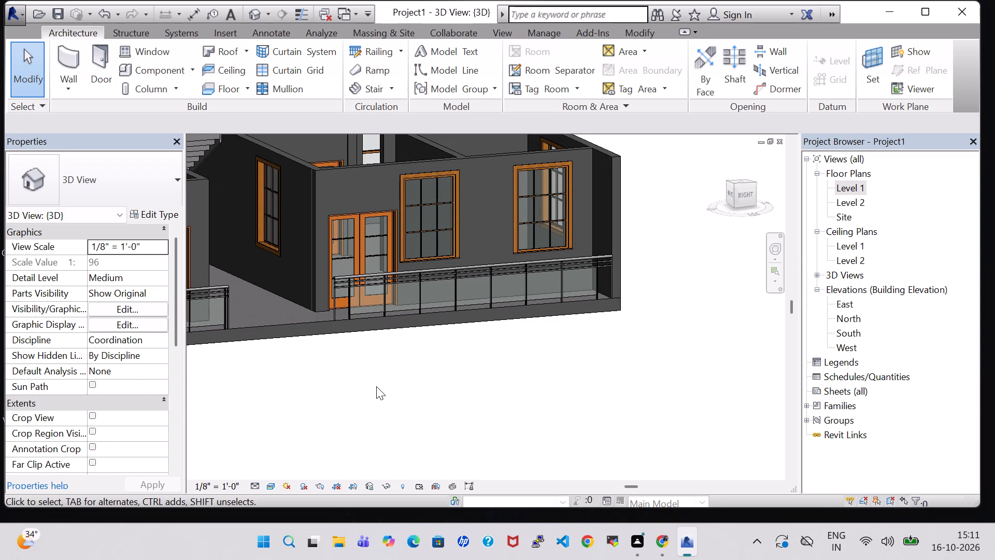
pyautogui.scroll(-1, 376, 386)
pyautogui.keyDown('shift'); pyautogui.moveTo(377, 390); pyautogui.dragTo(339, 422, button='middle'); pyautogui.keyUp('shift')
pyautogui.moveTo(414, 386); pyautogui.dragTo(432, 386, button='middle')
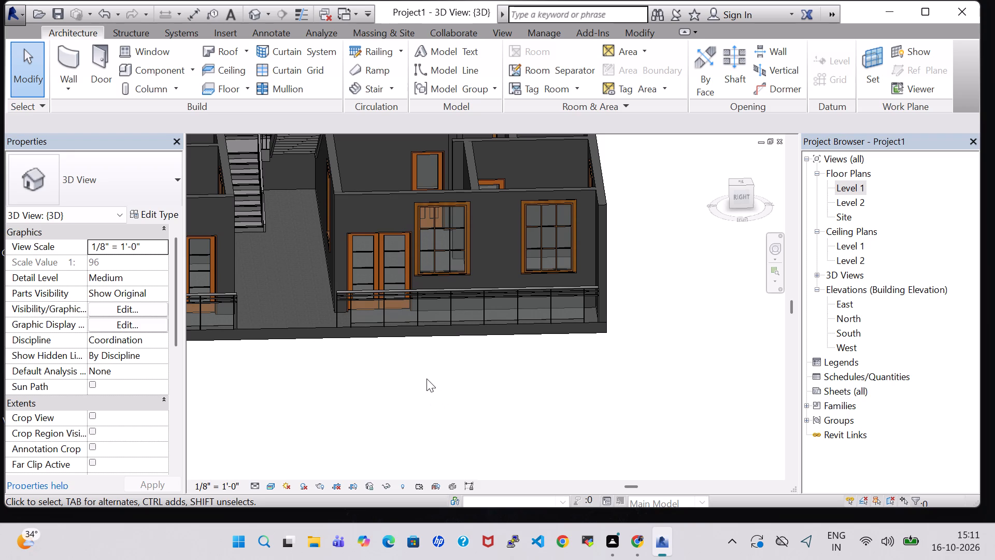
pyautogui.scroll(-2, 427, 379)
pyautogui.keyDown('shift'); pyautogui.moveTo(417, 408); pyautogui.dragTo(385, 409, button='middle'); pyautogui.keyUp('shift')
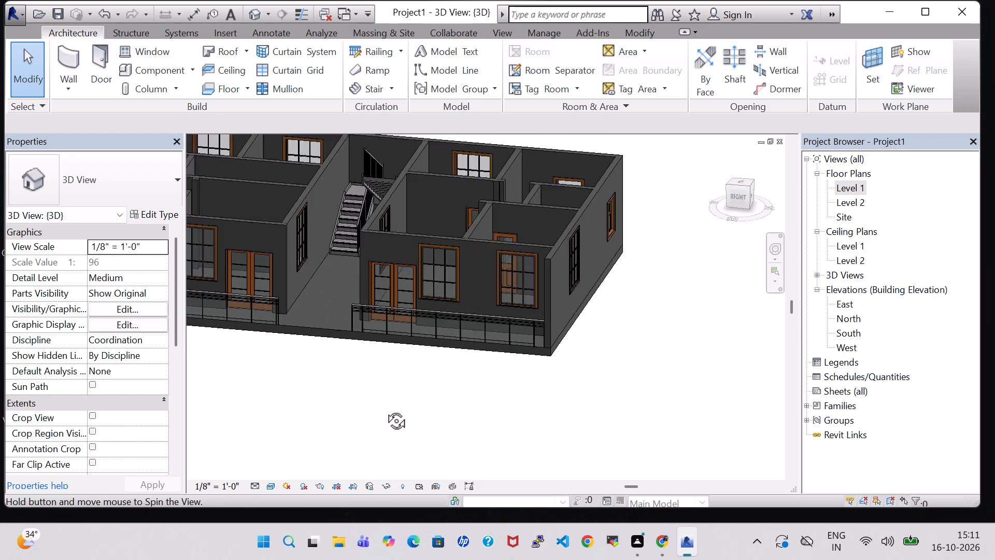
pyautogui.keyDown('shift'); pyautogui.moveTo(385, 409); pyautogui.dragTo(396, 414, button='middle'); pyautogui.keyUp('shift')
# On the Level 1 plan, start placing a window and load the Transom with Trim family from the US Imperial Windows library.
pyautogui.doubleClick(855, 186)
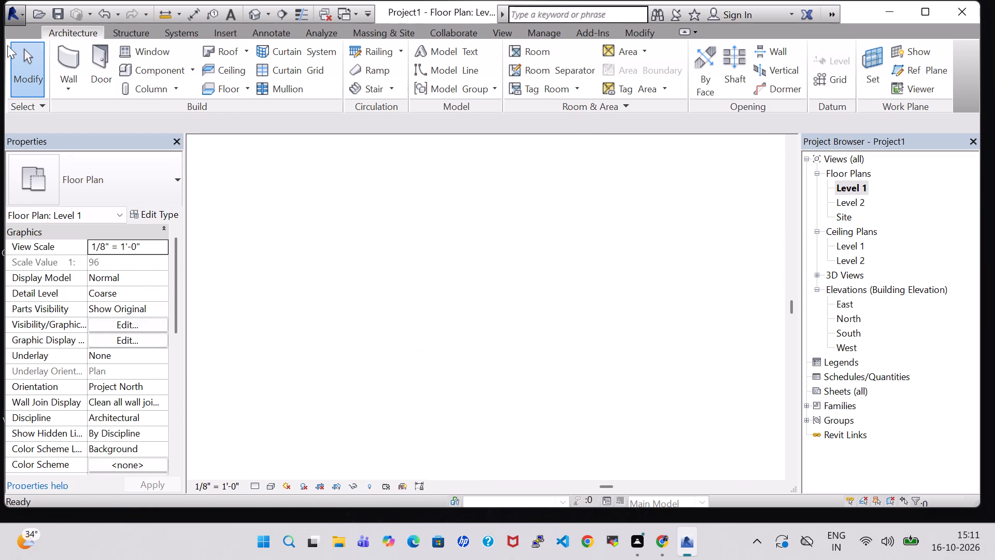
pyautogui.click(139, 48)
pyautogui.scroll(-5, 689, 225)
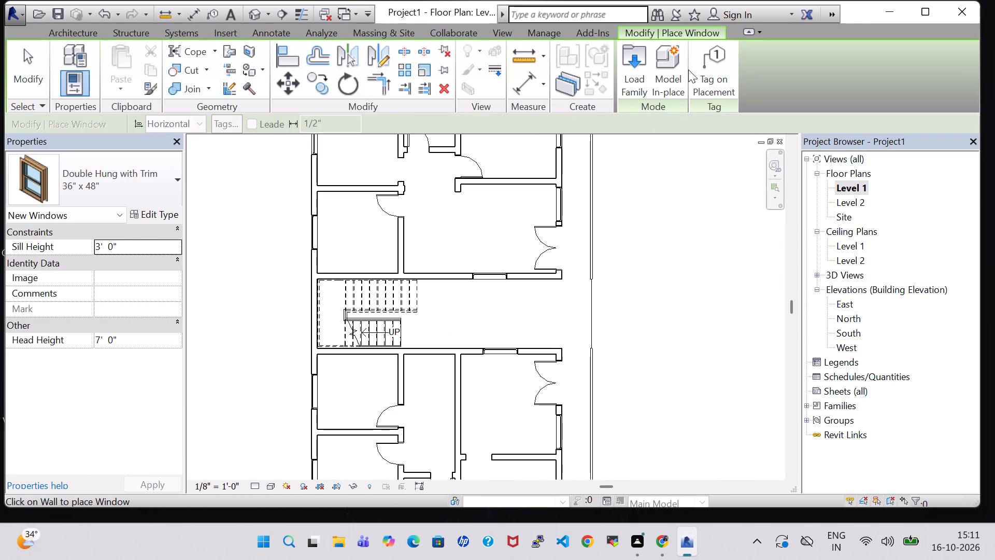
pyautogui.click(641, 64)
pyautogui.scroll(-7, 565, 268)
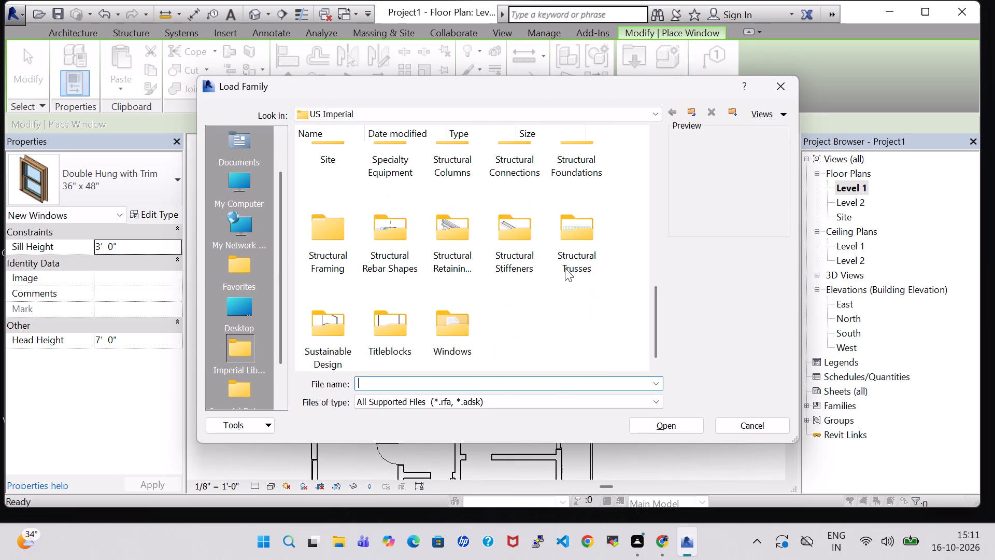
pyautogui.doubleClick(453, 331)
pyautogui.scroll(-3, 478, 222)
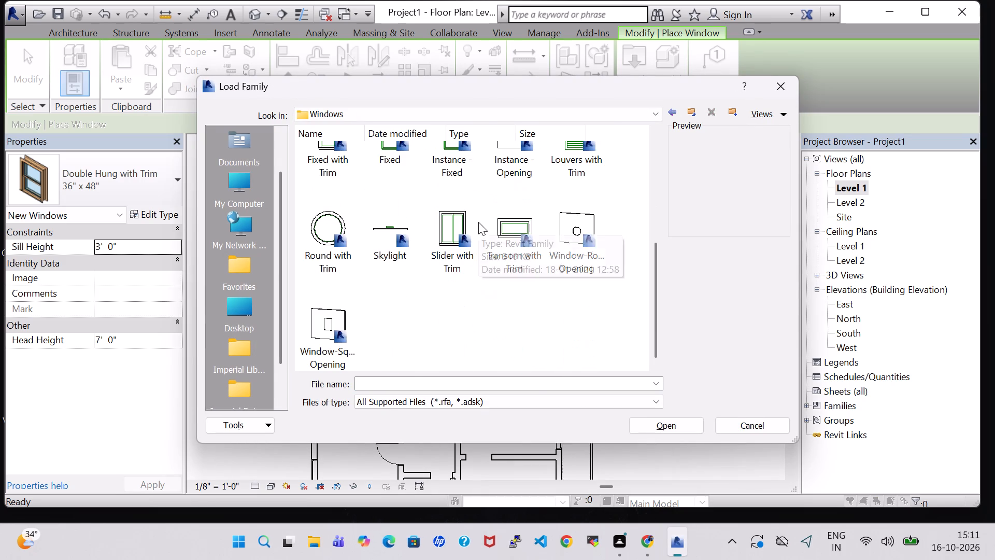
pyautogui.click(485, 222)
pyautogui.click(688, 420)
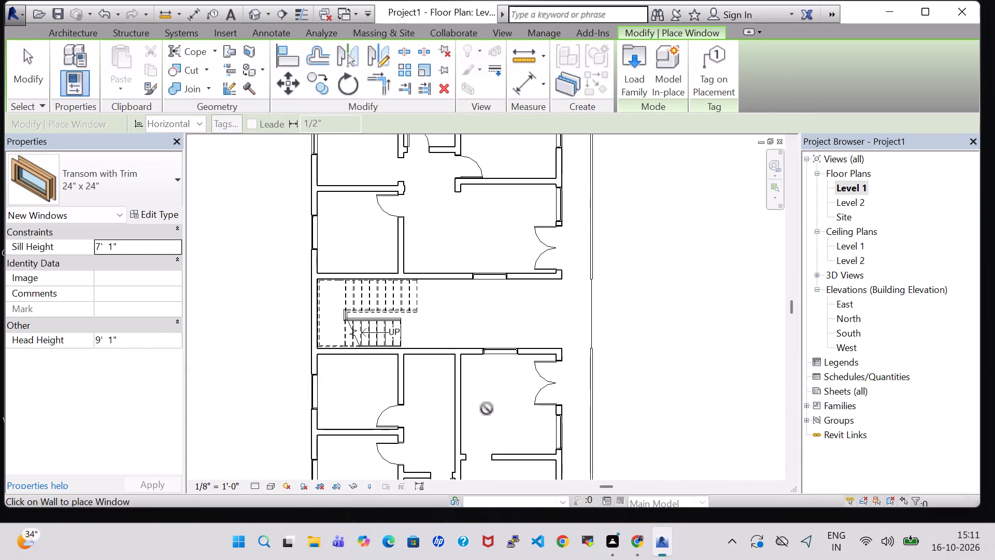
# Place Transom with Trim 24" x 24" windows centred at 3' 3 1/2" in the outer walls of the small south and north rooms.
pyautogui.moveTo(487, 409); pyautogui.dragTo(582, 293, button='middle')
pyautogui.scroll(4, 558, 345)
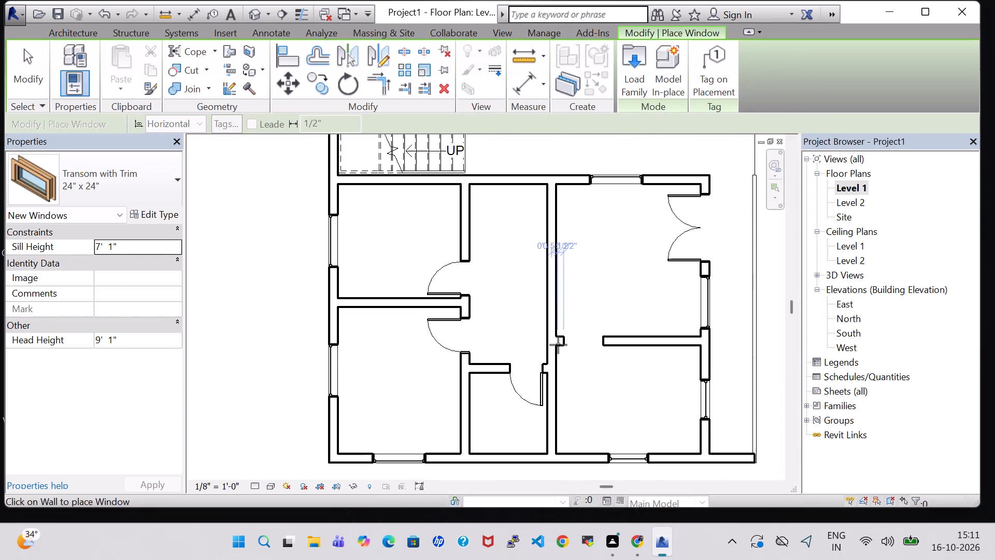
pyautogui.moveTo(608, 388); pyautogui.dragTo(624, 237, button='middle')
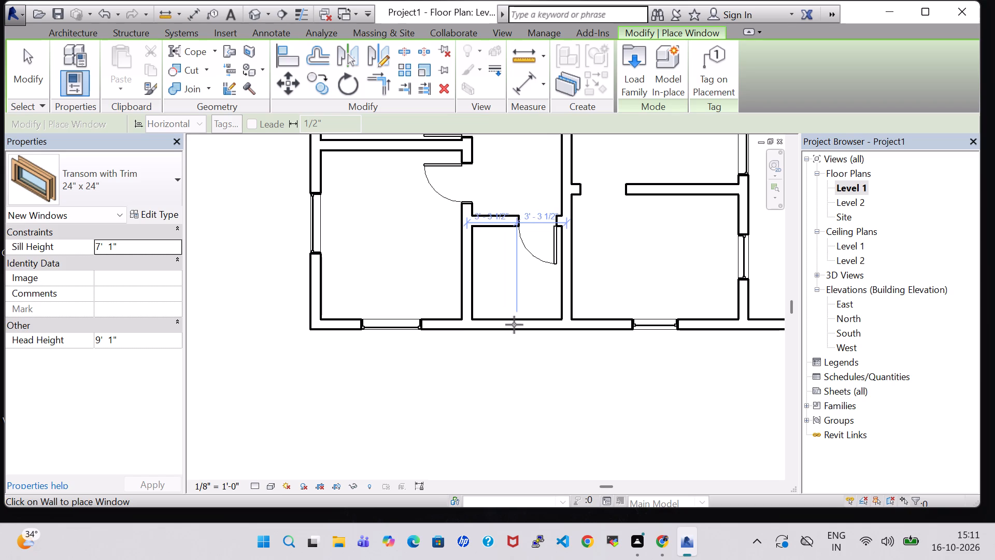
pyautogui.click(514, 325)
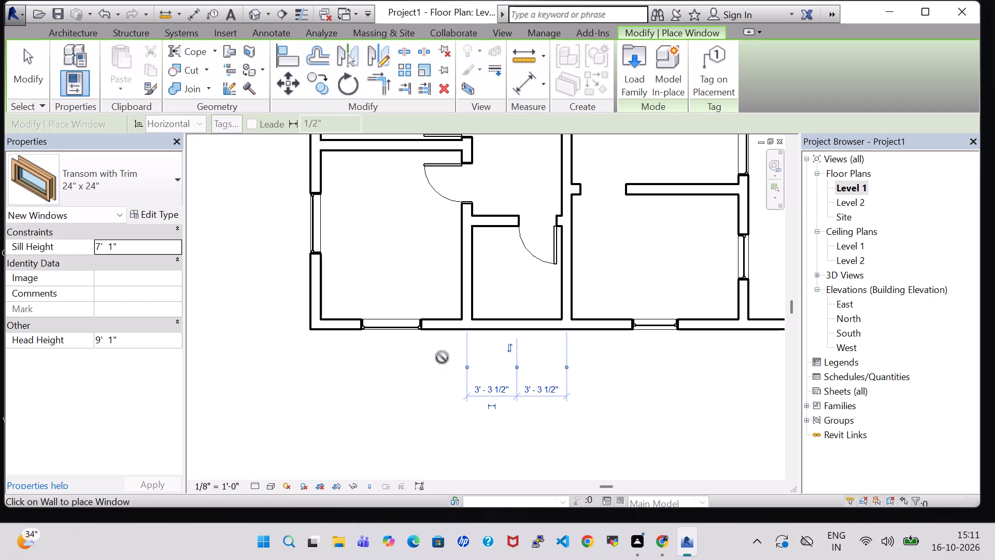
pyautogui.moveTo(463, 319); pyautogui.dragTo(475, 499, button='middle')
pyautogui.scroll(-3, 522, 330)
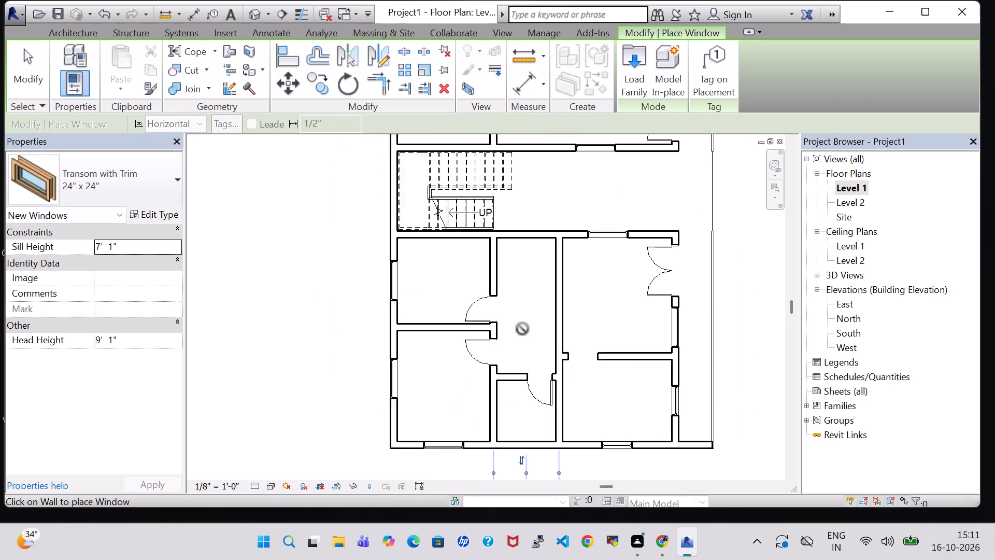
pyautogui.scroll(-3, 522, 329)
pyautogui.moveTo(521, 251); pyautogui.dragTo(524, 439, button='middle')
pyautogui.scroll(2, 522, 410)
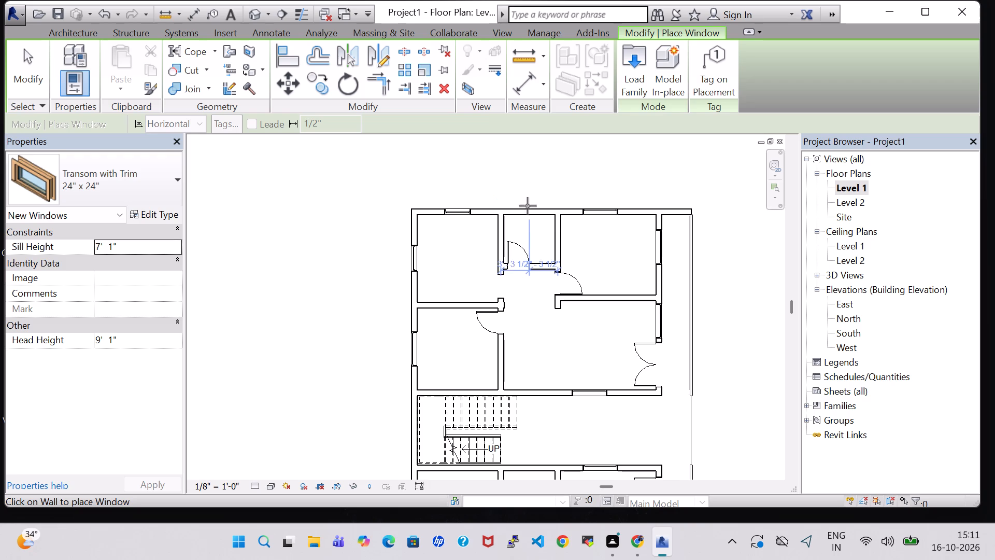
pyautogui.click(528, 212)
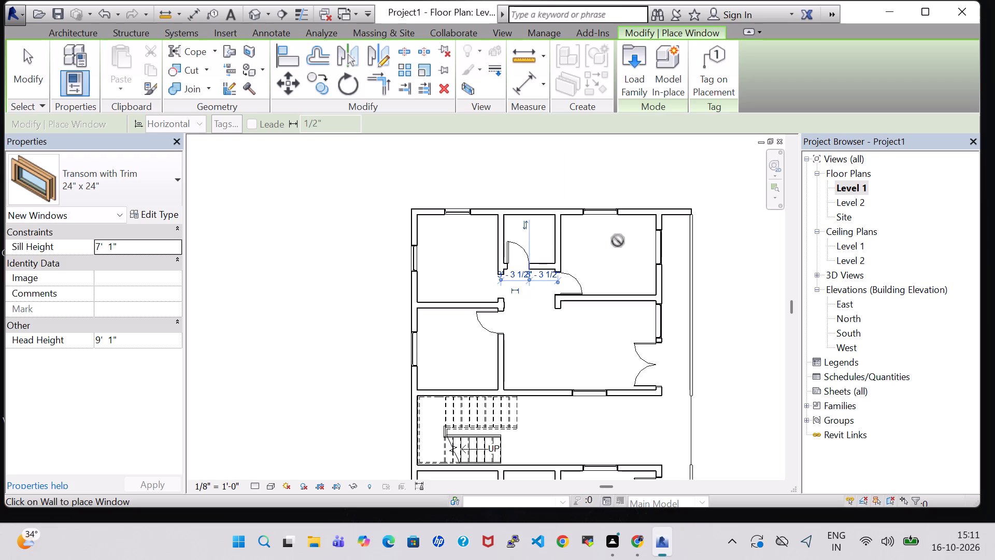
pyautogui.press('Escape')
pyautogui.press('Escape')
# Examine the new transom windows and the room layout from outside and above in the 3D view.
pyautogui.click(249, 10)
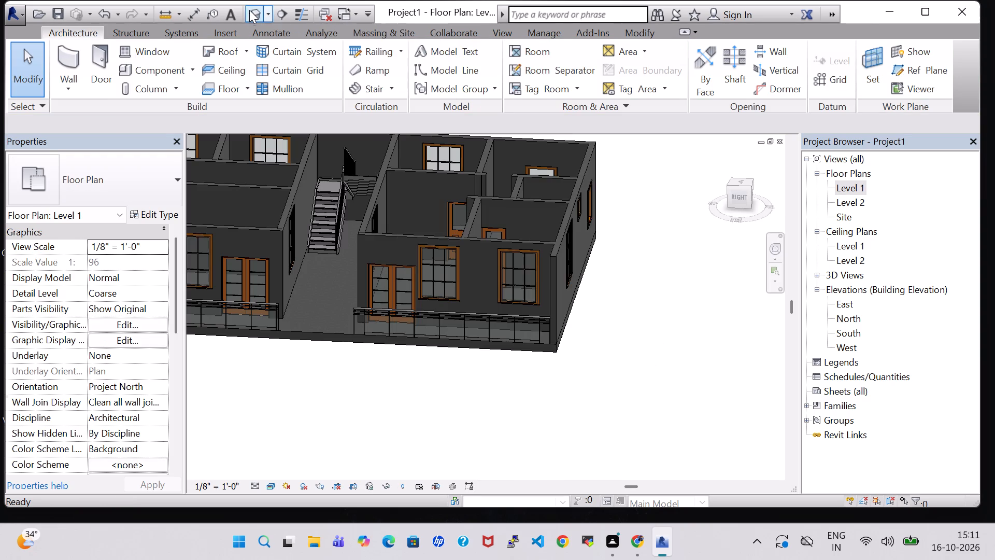
pyautogui.keyDown('shift'); pyautogui.moveTo(287, 397); pyautogui.dragTo(485, 370, button='middle'); pyautogui.keyUp('shift')
pyautogui.scroll(1, 539, 315)
pyautogui.keyDown('shift'); pyautogui.moveTo(539, 315); pyautogui.dragTo(541, 377, button='middle'); pyautogui.keyUp('shift')
pyautogui.keyDown('shift'); pyautogui.moveTo(541, 377); pyautogui.dragTo(559, 256, button='middle'); pyautogui.keyUp('shift')
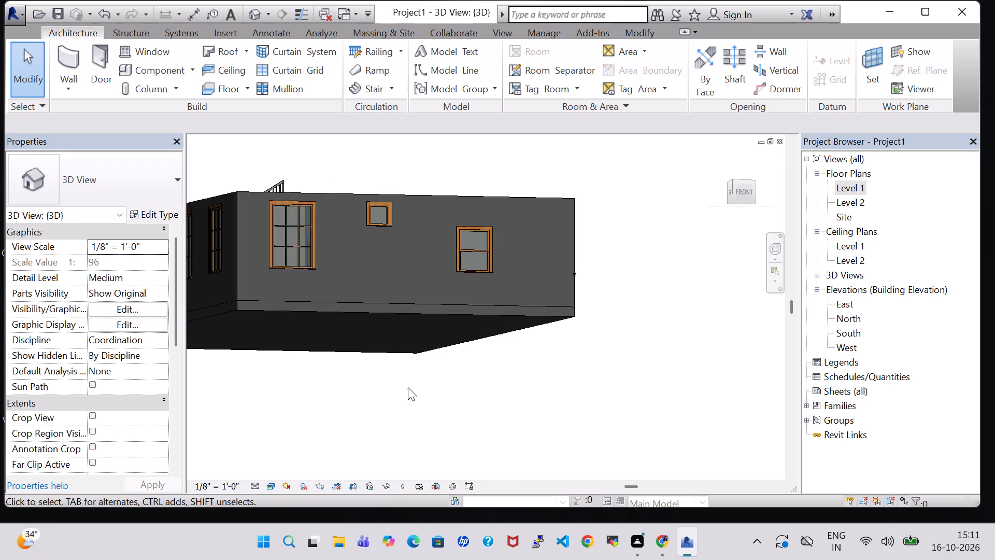
pyautogui.keyDown('shift'); pyautogui.moveTo(408, 387); pyautogui.dragTo(488, 464, button='middle'); pyautogui.keyUp('shift')
pyautogui.keyDown('shift'); pyautogui.moveTo(605, 181); pyautogui.dragTo(635, 315, button='middle'); pyautogui.keyUp('shift')
pyautogui.moveTo(655, 273); pyautogui.dragTo(455, 157, button='middle')
pyautogui.keyDown('shift'); pyautogui.moveTo(447, 151); pyautogui.dragTo(492, 274, button='middle'); pyautogui.keyUp('shift')
pyautogui.keyDown('shift'); pyautogui.scroll(-1, 490, 198); pyautogui.keyUp('shift')
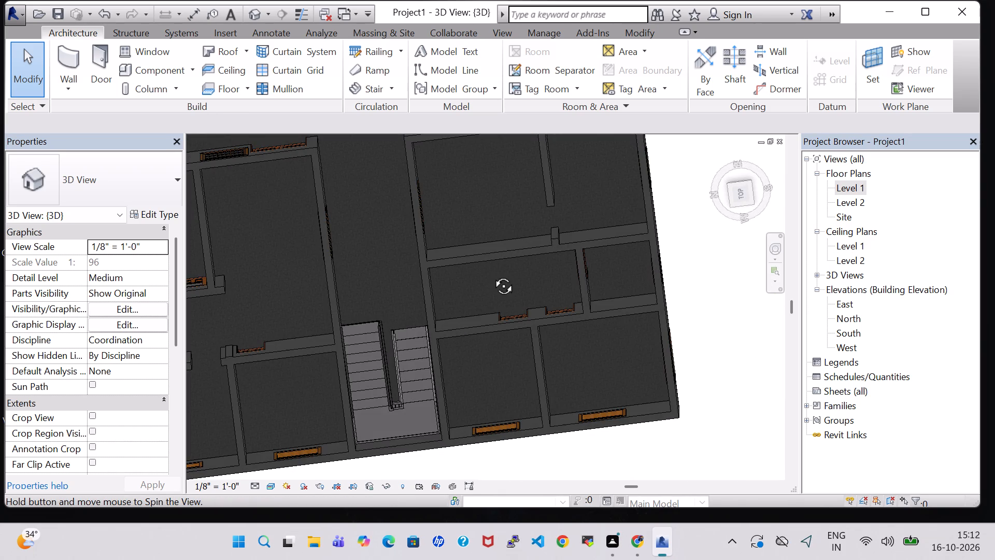
pyautogui.keyDown('shift'); pyautogui.moveTo(492, 274); pyautogui.dragTo(427, 241, button='middle'); pyautogui.keyUp('shift')
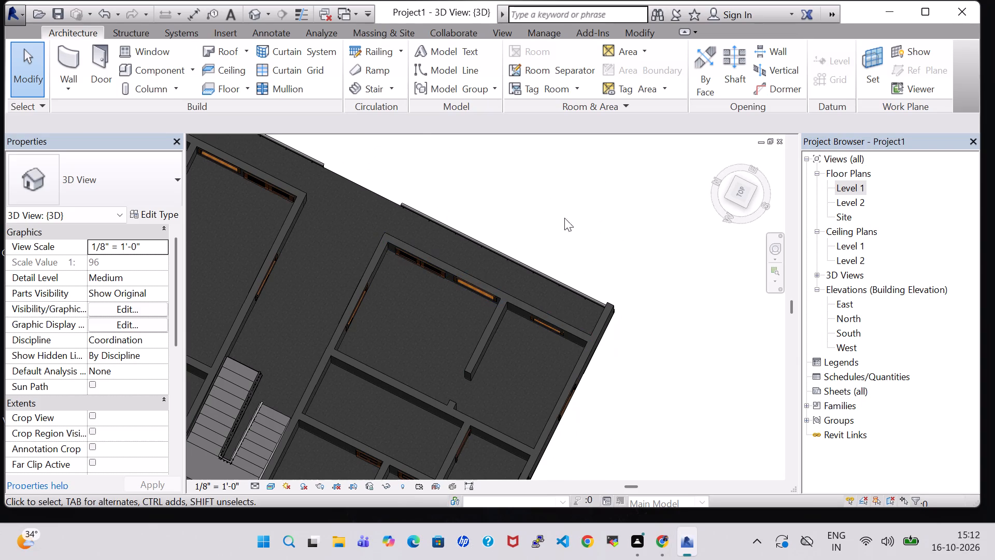
pyautogui.keyDown('shift'); pyautogui.moveTo(570, 206); pyautogui.dragTo(400, 182, button='middle'); pyautogui.keyUp('shift')
pyautogui.moveTo(374, 301); pyautogui.dragTo(575, 291, button='middle')
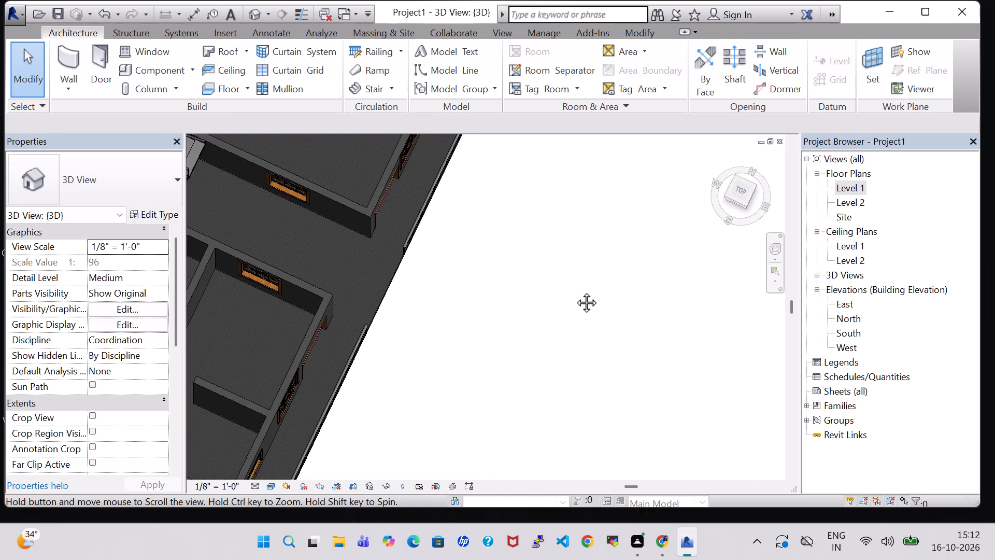
pyautogui.moveTo(575, 291); pyautogui.dragTo(575, 291, button='middle')
pyautogui.keyDown('shift'); pyautogui.moveTo(475, 356); pyautogui.dragTo(404, 286, button='middle'); pyautogui.keyUp('shift')
pyautogui.moveTo(349, 309); pyautogui.dragTo(817, 279, button='middle')
pyautogui.keyDown('shift'); pyautogui.moveTo(596, 375); pyautogui.dragTo(690, 381, button='middle'); pyautogui.keyUp('shift')
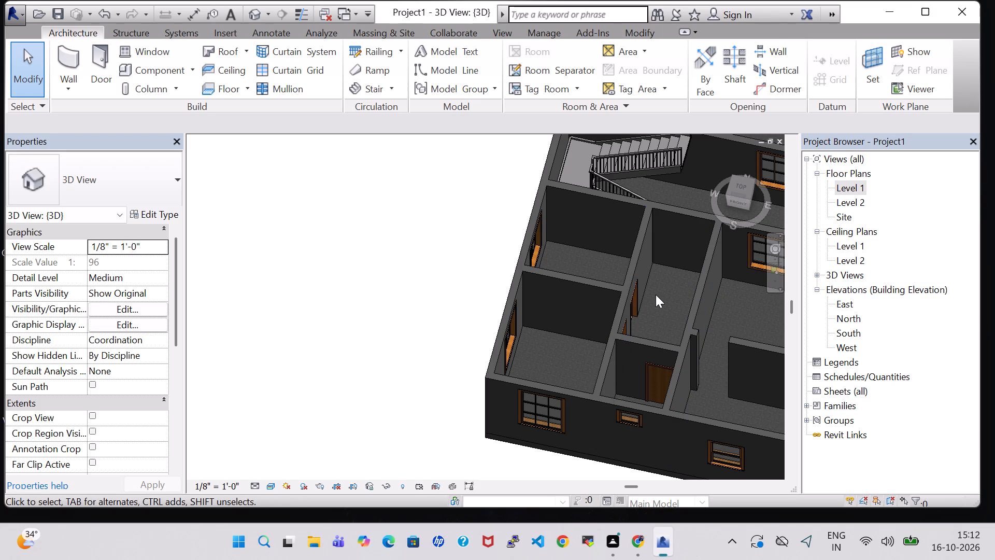
# On the Level 1 plan, split the long interior wall of the southern unit level with the short wall stub at the southeast room's opening.
pyautogui.doubleClick(860, 188)
pyautogui.scroll(-1, 620, 309)
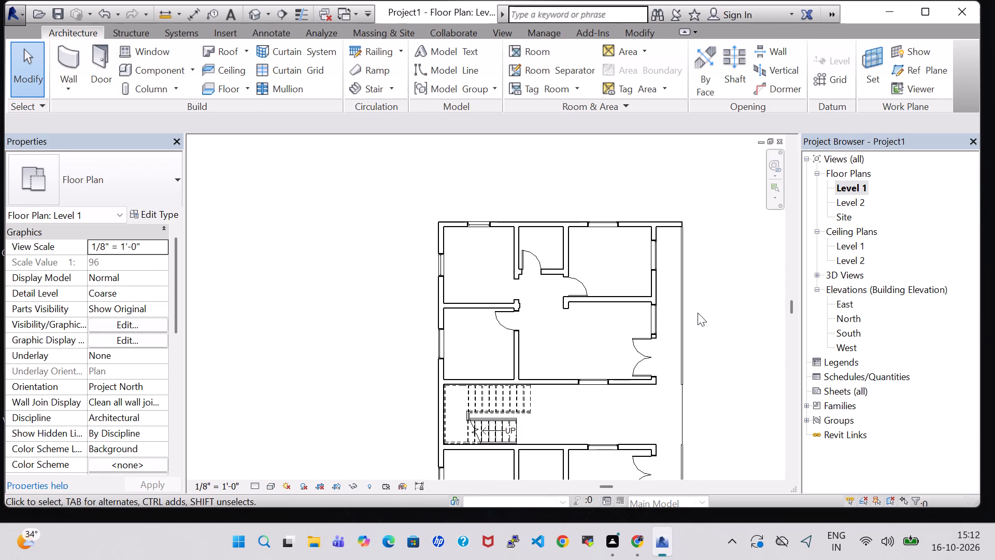
pyautogui.moveTo(705, 316); pyautogui.dragTo(648, 224, button='middle')
pyautogui.moveTo(646, 286); pyautogui.dragTo(637, 235, button='middle')
pyautogui.scroll(-1, 637, 235)
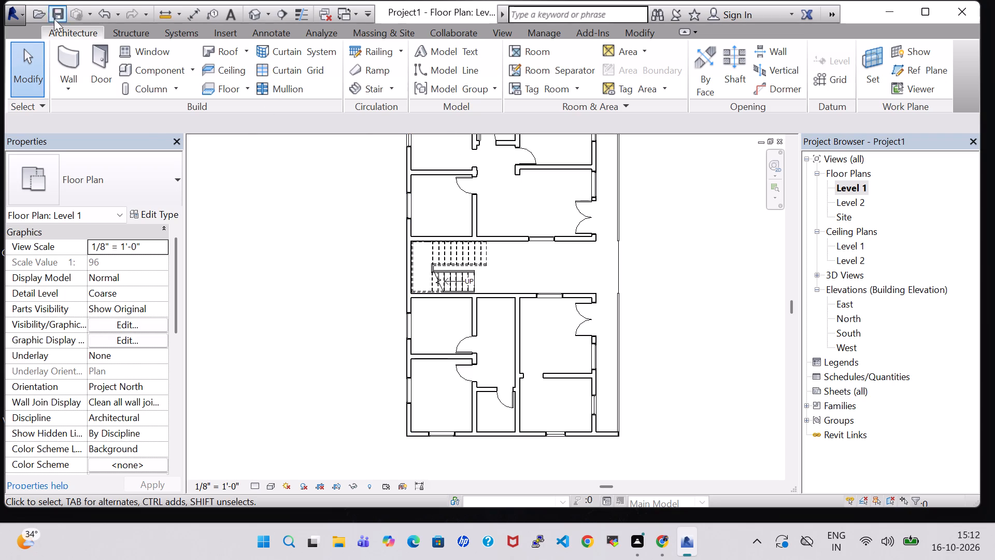
pyautogui.click(641, 38)
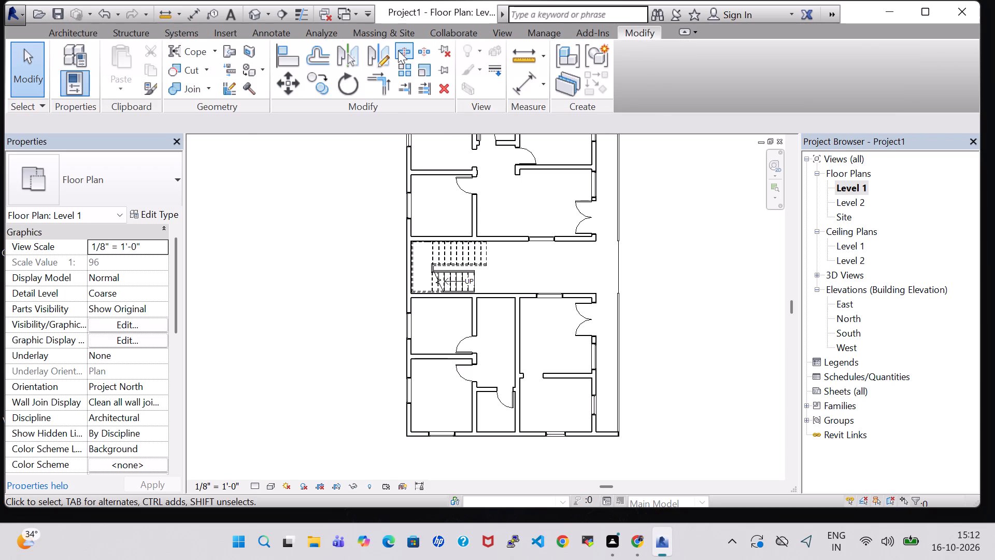
pyautogui.click(397, 50)
pyautogui.scroll(2, 541, 384)
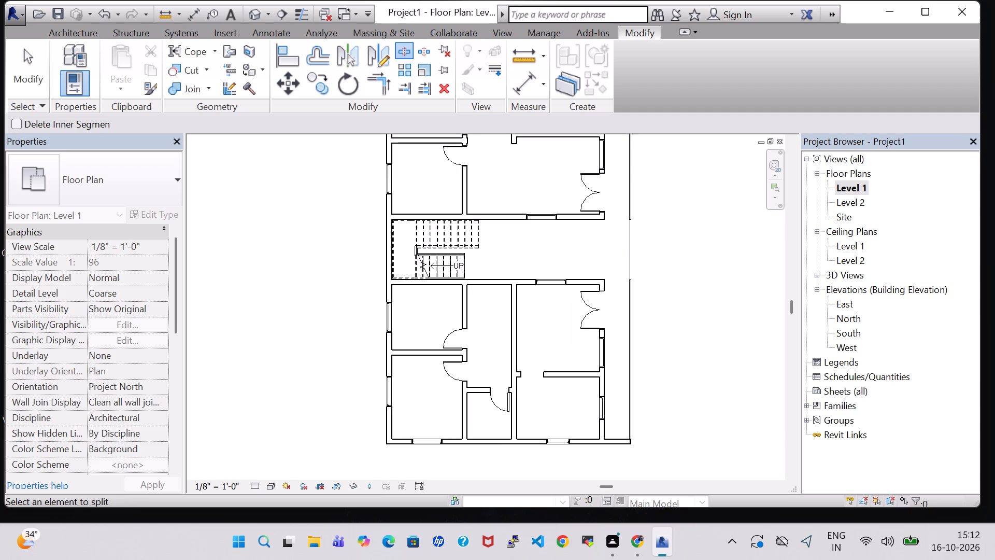
pyautogui.scroll(5, 520, 379)
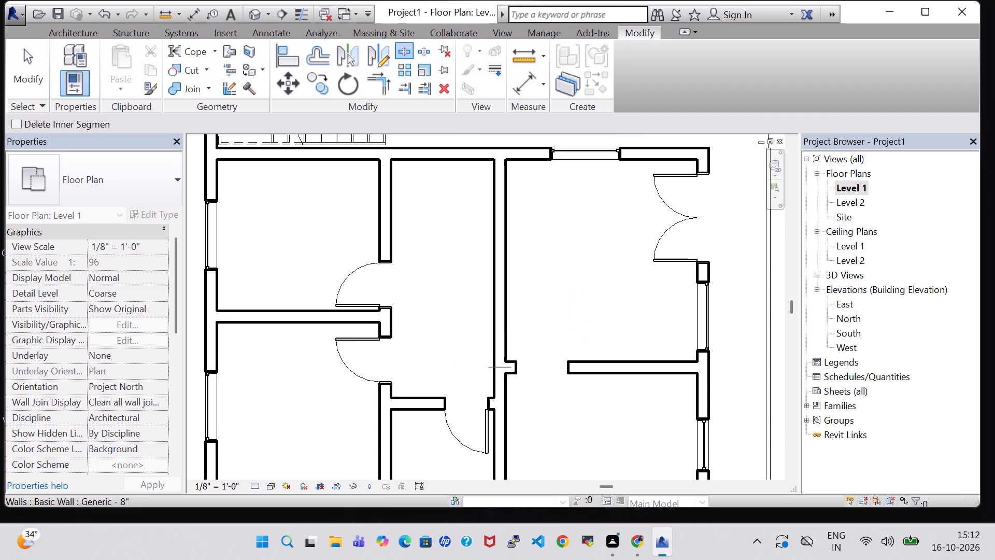
pyautogui.scroll(5, 502, 361)
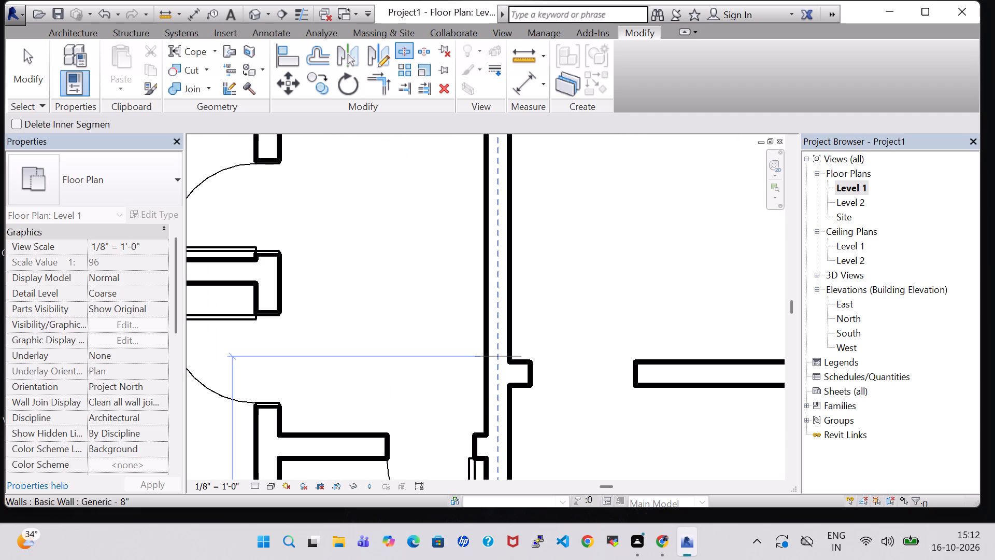
pyautogui.click(501, 360)
# Split the same interior wall again at its north end, just below the wall along the stair passage.
pyautogui.scroll(-8, 571, 227)
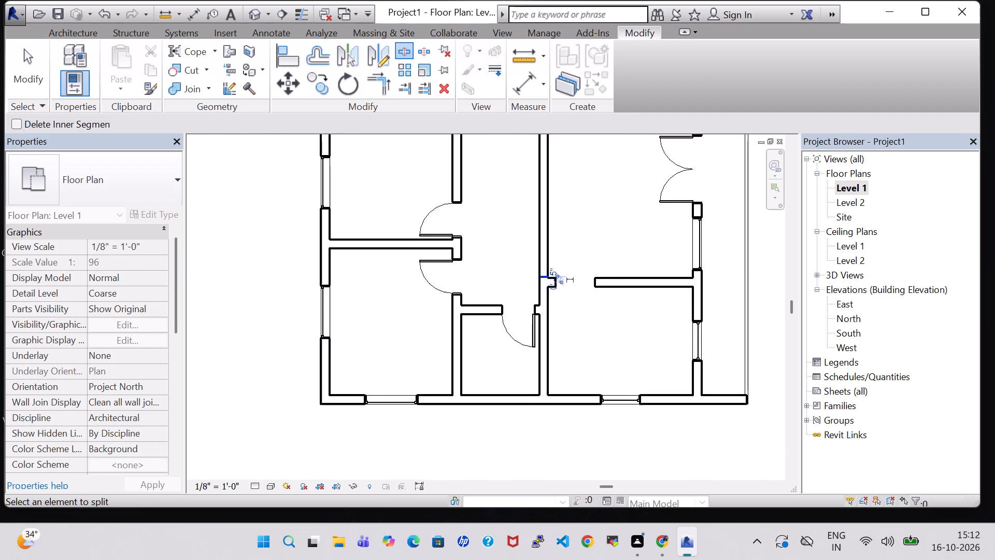
pyautogui.moveTo(571, 227); pyautogui.dragTo(577, 271, button='middle')
pyautogui.scroll(-1, 577, 271)
pyautogui.scroll(9, 551, 207)
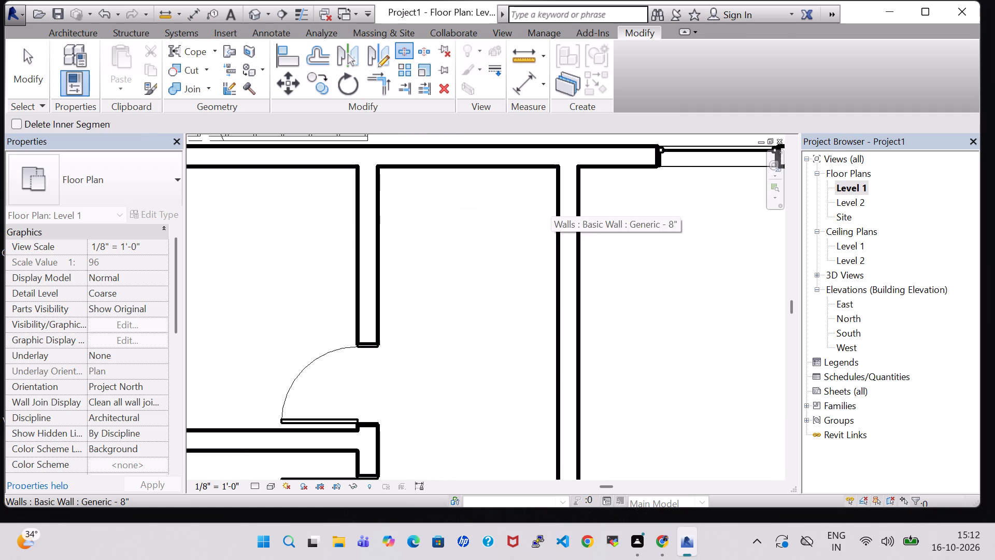
pyautogui.click(568, 161)
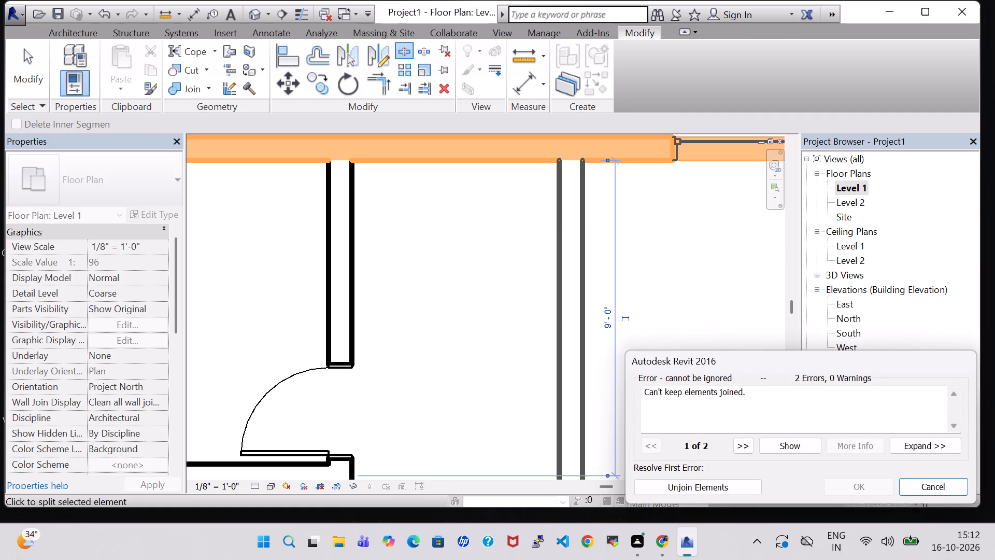
pyautogui.click(921, 486)
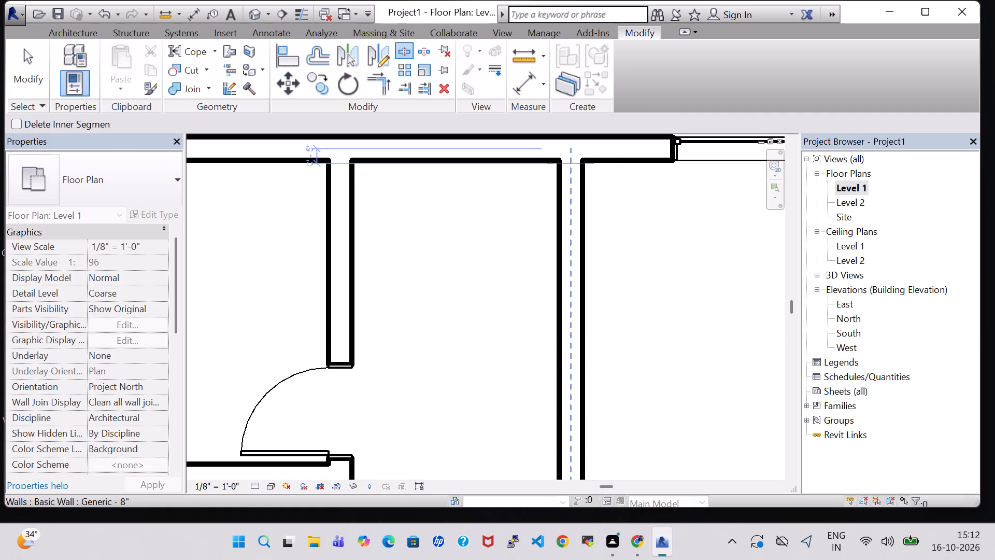
pyautogui.click(573, 163)
pyautogui.press('Escape')
pyautogui.press('Escape')
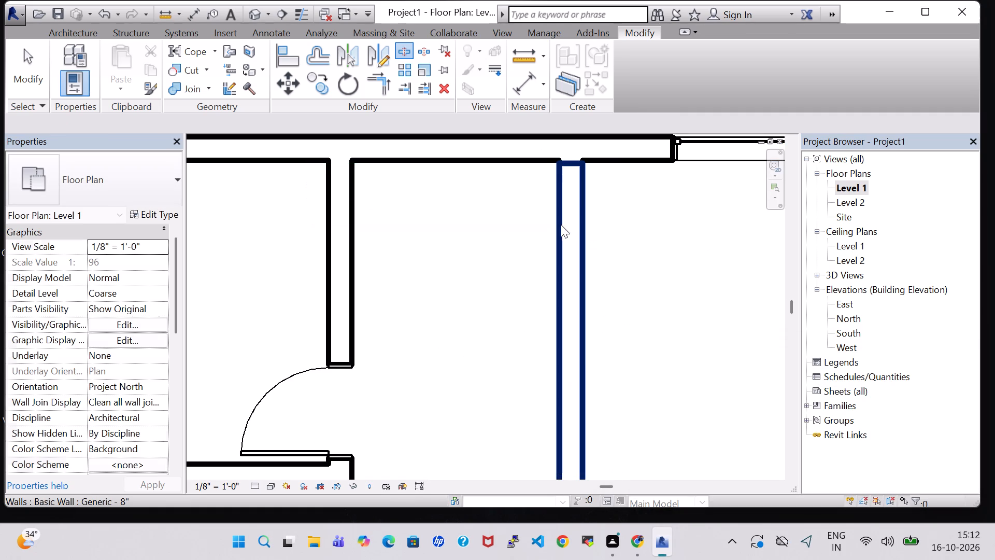
# Delete the wall segment between the two splits and the small leftover piece at the stair passage wall.
pyautogui.click(567, 225)
pyautogui.press('Delete')
pyautogui.scroll(-3, 567, 225)
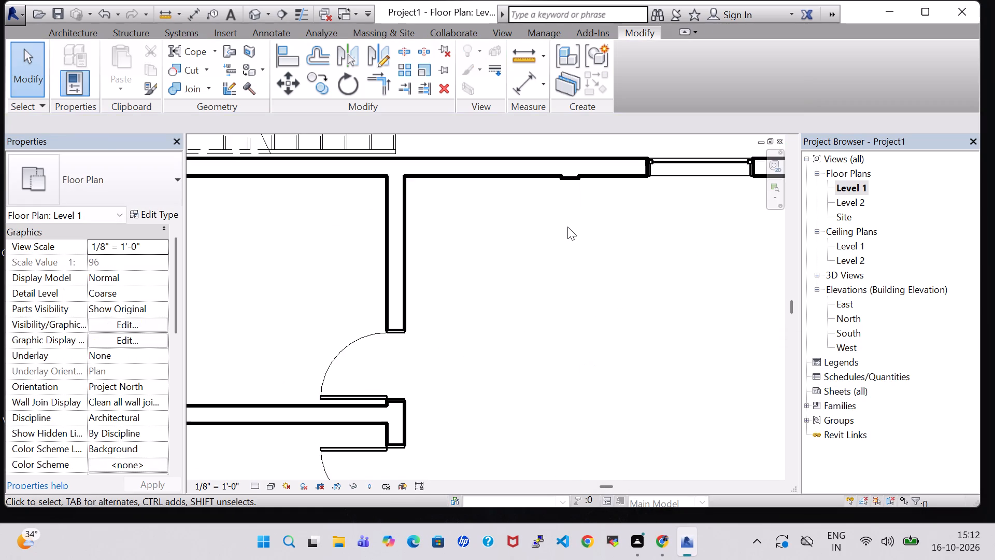
pyautogui.click(568, 187)
pyautogui.press('Delete')
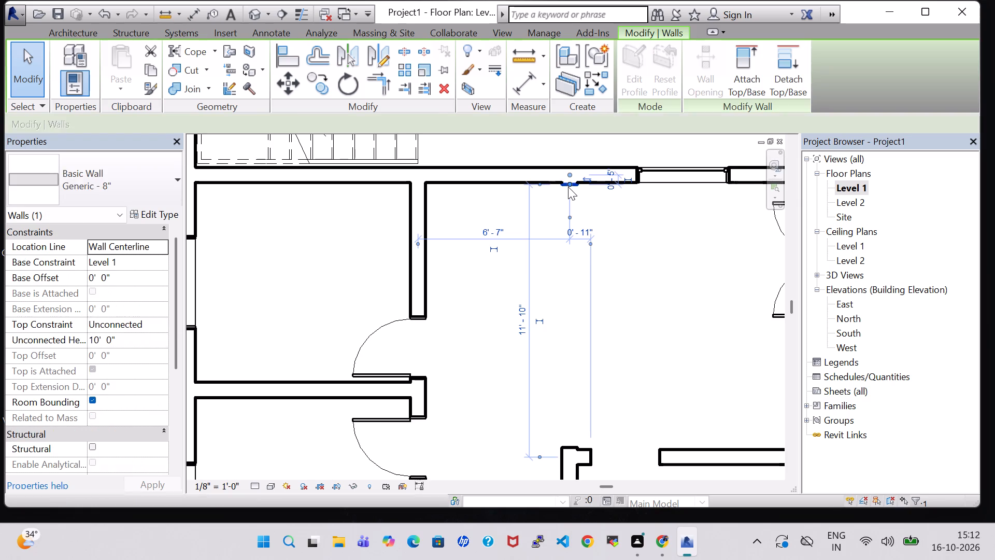
# Examine the opened-up southern unit and the east facade with its windows, doors and railings in the 3D view.
pyautogui.scroll(-5, 581, 237)
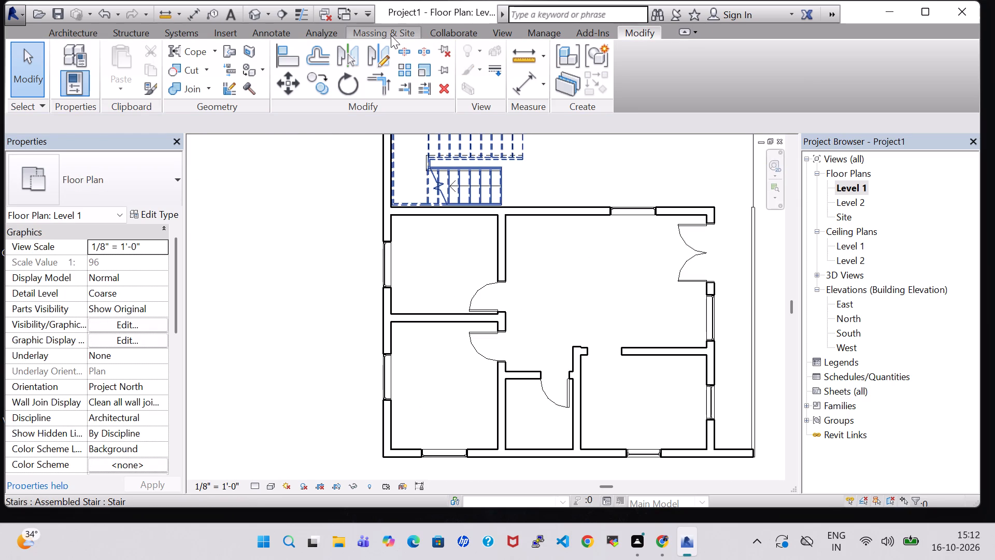
pyautogui.click(253, 11)
pyautogui.scroll(-1, 538, 251)
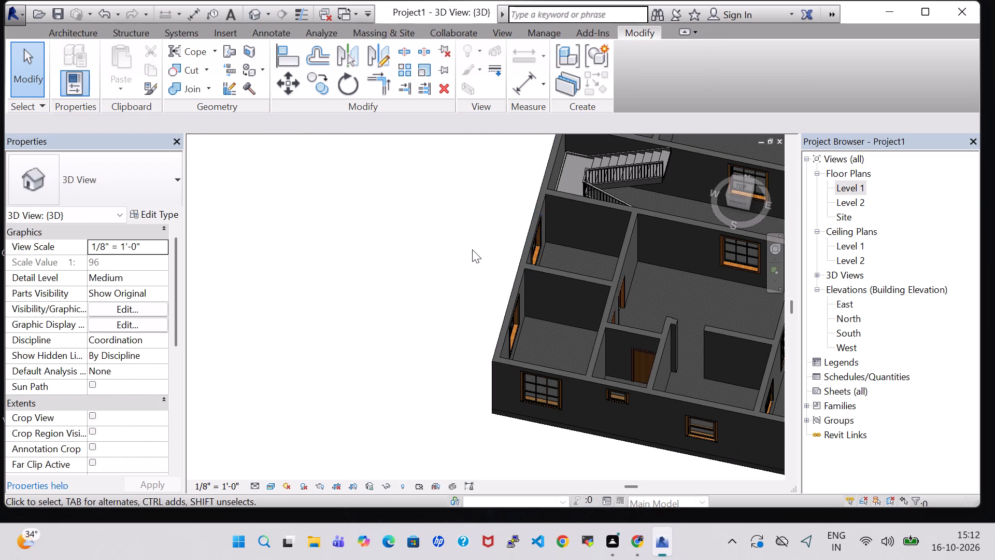
pyautogui.keyDown('shift'); pyautogui.moveTo(468, 250); pyautogui.dragTo(418, 228, button='middle'); pyautogui.keyUp('shift')
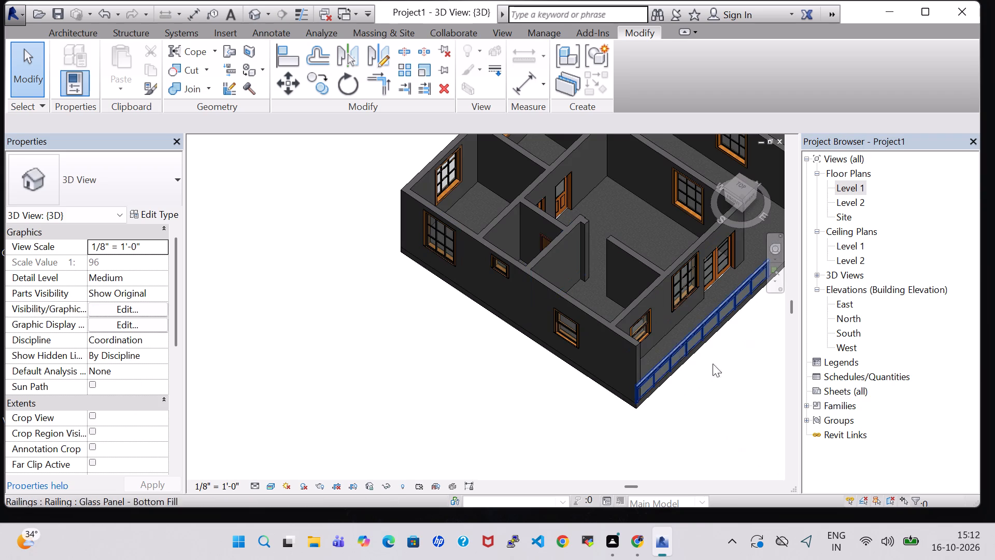
pyautogui.keyDown('shift'); pyautogui.moveTo(729, 374); pyautogui.dragTo(638, 350, button='middle'); pyautogui.keyUp('shift')
pyautogui.moveTo(664, 268); pyautogui.dragTo(418, 360, button='middle')
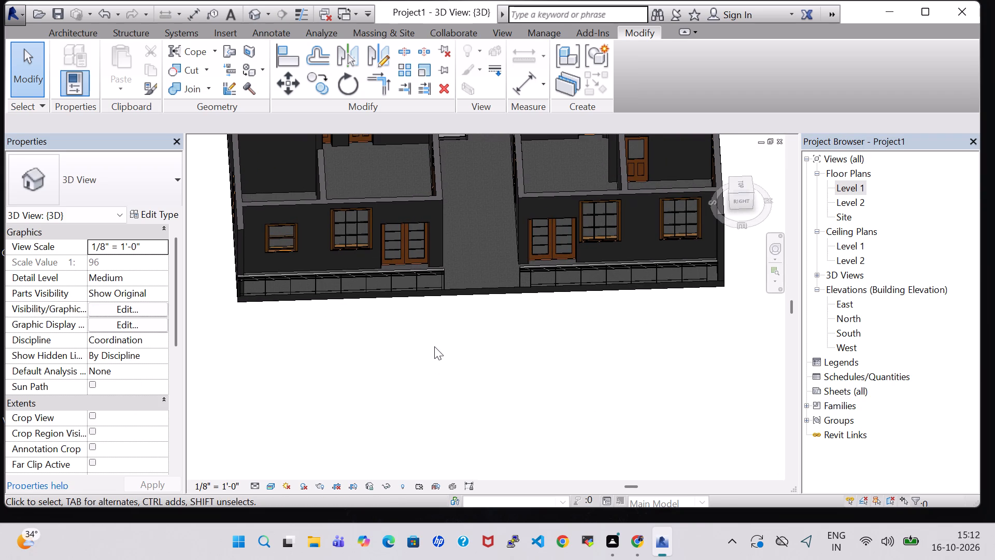
pyautogui.keyDown('shift'); pyautogui.moveTo(457, 365); pyautogui.dragTo(459, 337, button='middle'); pyautogui.keyUp('shift')
pyautogui.moveTo(459, 337); pyautogui.dragTo(430, 407, button='middle')
pyautogui.keyDown('shift'); pyautogui.moveTo(441, 406); pyautogui.dragTo(448, 368, button='middle'); pyautogui.keyUp('shift')
pyautogui.keyDown('shift'); pyautogui.moveTo(557, 409); pyautogui.dragTo(632, 394, button='middle'); pyautogui.keyUp('shift')
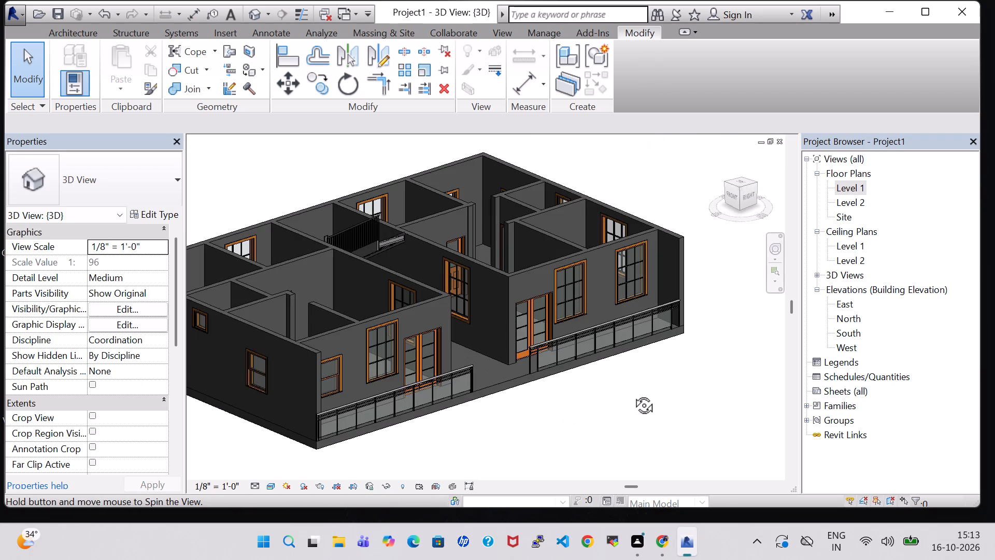
pyautogui.keyDown('shift'); pyautogui.moveTo(632, 394); pyautogui.dragTo(491, 399, button='middle'); pyautogui.keyUp('shift')
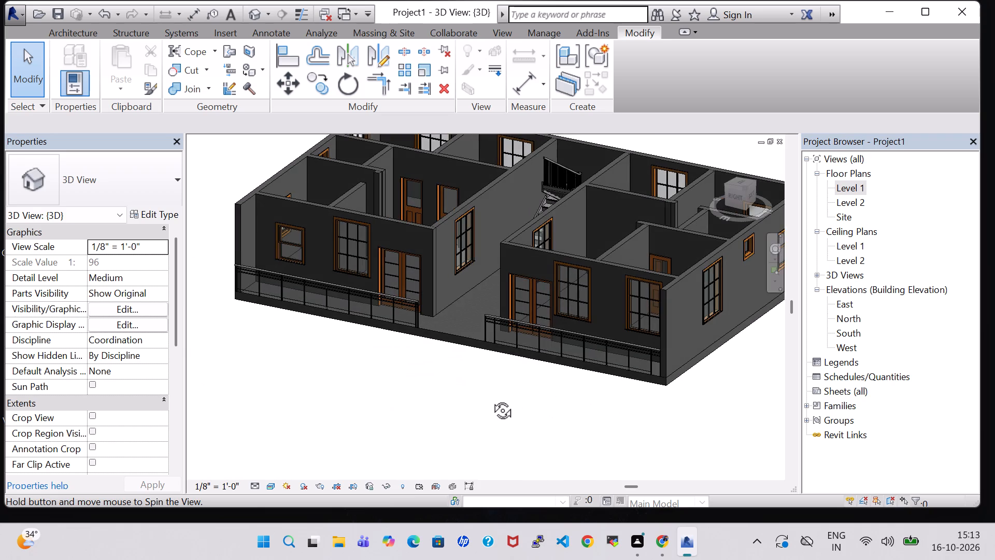
pyautogui.keyDown('shift'); pyautogui.moveTo(491, 399); pyautogui.dragTo(582, 441, button='middle'); pyautogui.keyUp('shift')
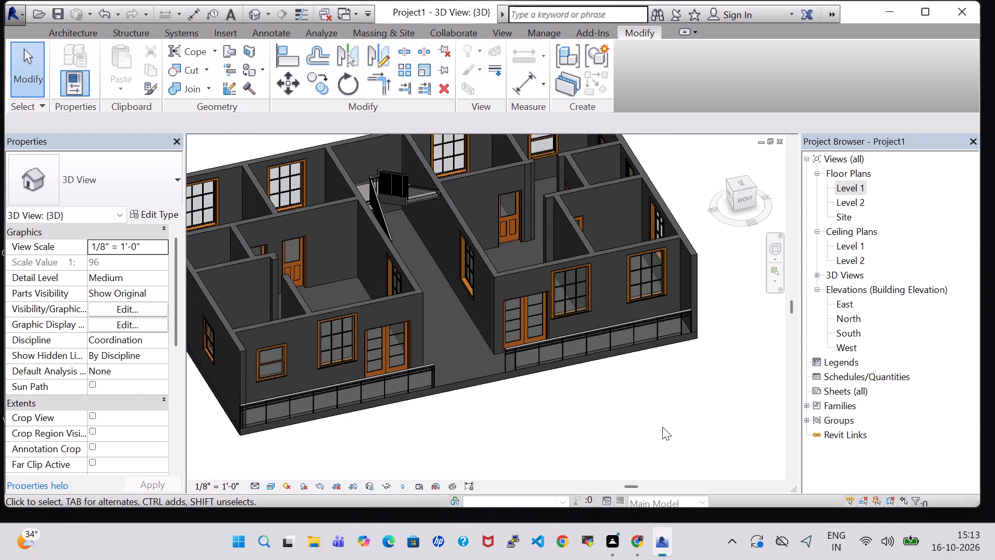
# Set the width of the Casement 3x3 with Trim 36" x 72" window type to 3' 0".
pyautogui.click(581, 294)
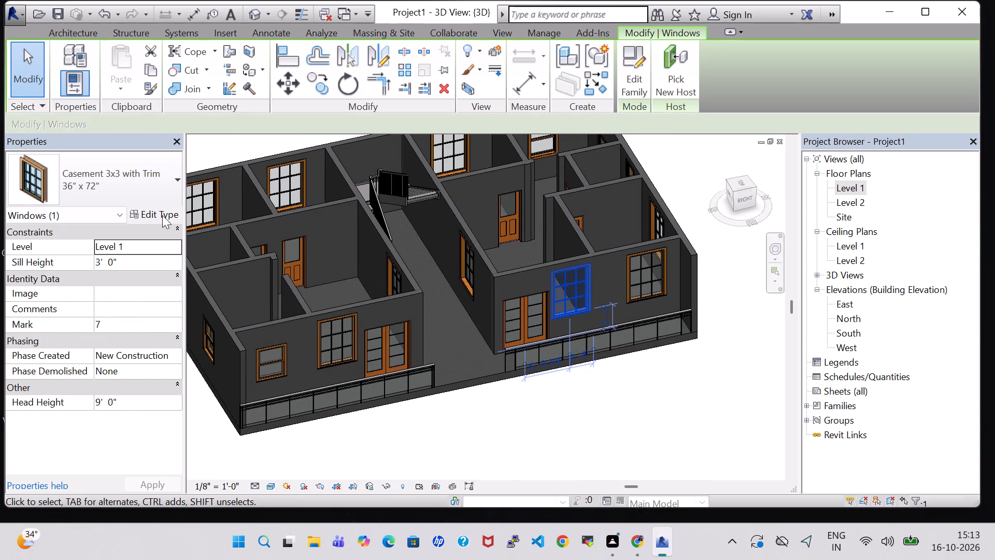
pyautogui.click(157, 213)
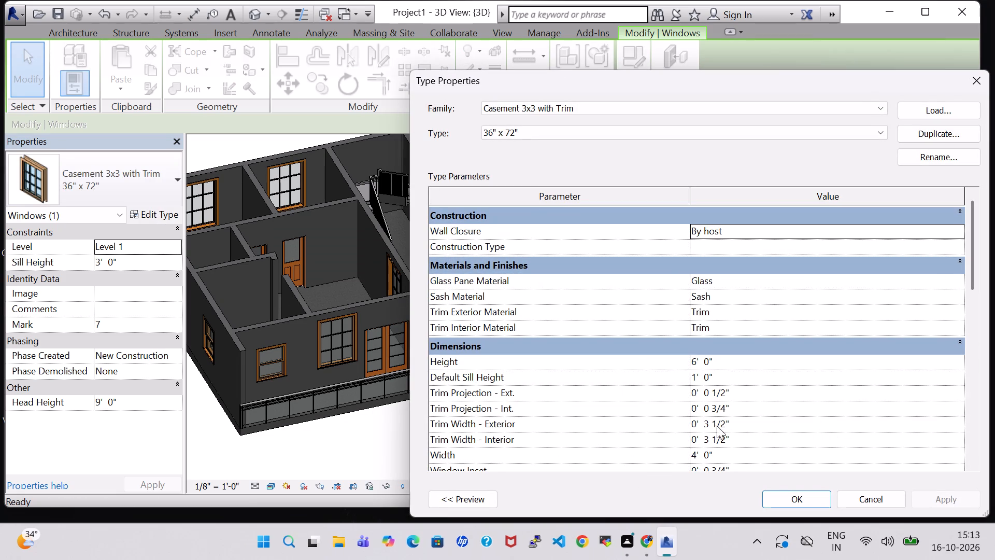
pyautogui.scroll(-1, 708, 427)
pyautogui.click(698, 418)
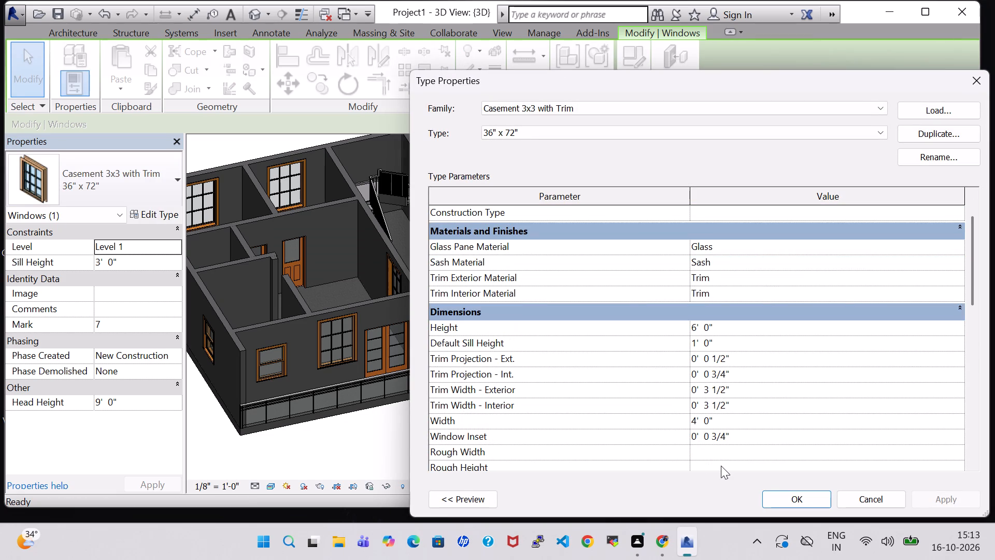
pyautogui.press('BackSpace')
pyautogui.press('3')
pyautogui.click(941, 505)
pyautogui.click(799, 496)
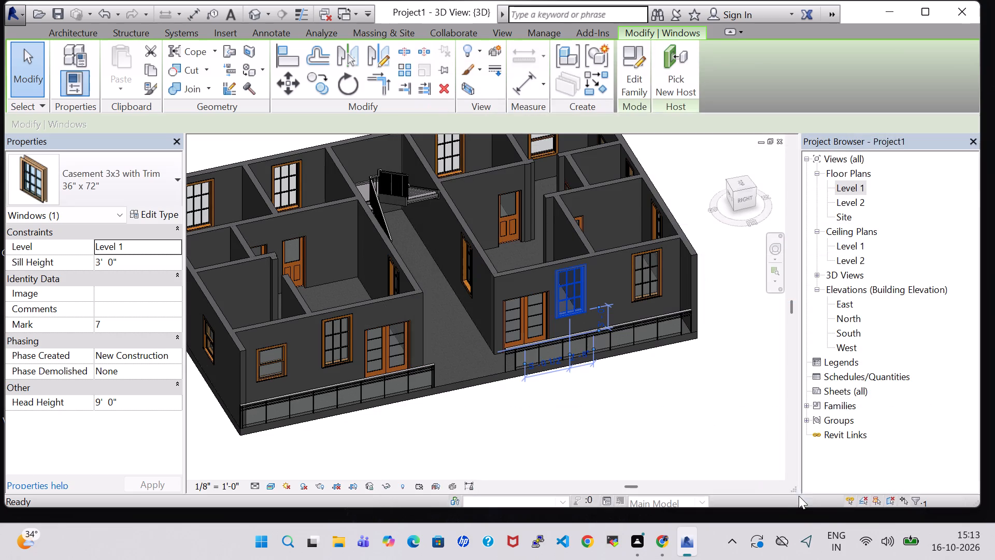
pyautogui.click(671, 408)
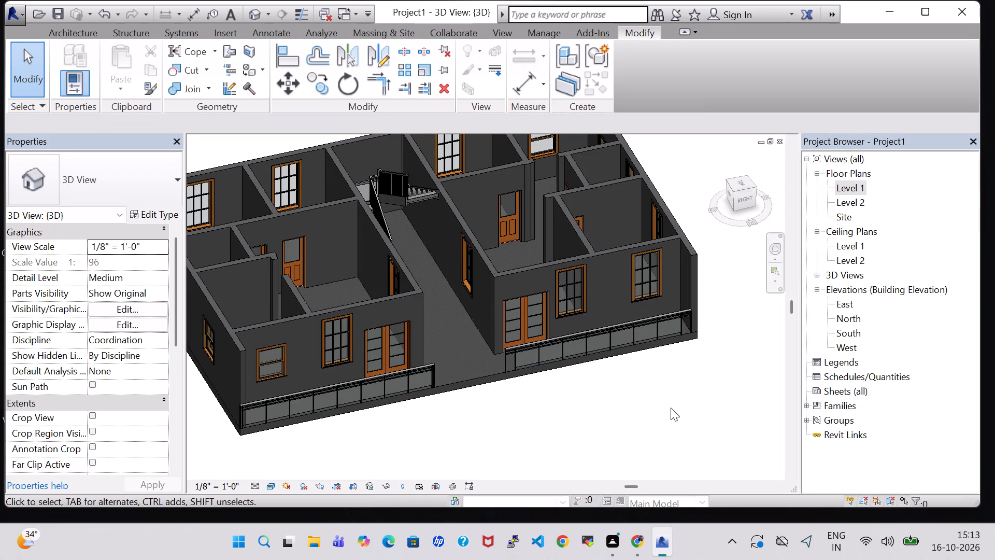
# On the Level 1 plan, nudge the casement window beside the northern unit's east double door one increment north.
pyautogui.scroll(-1, 671, 408)
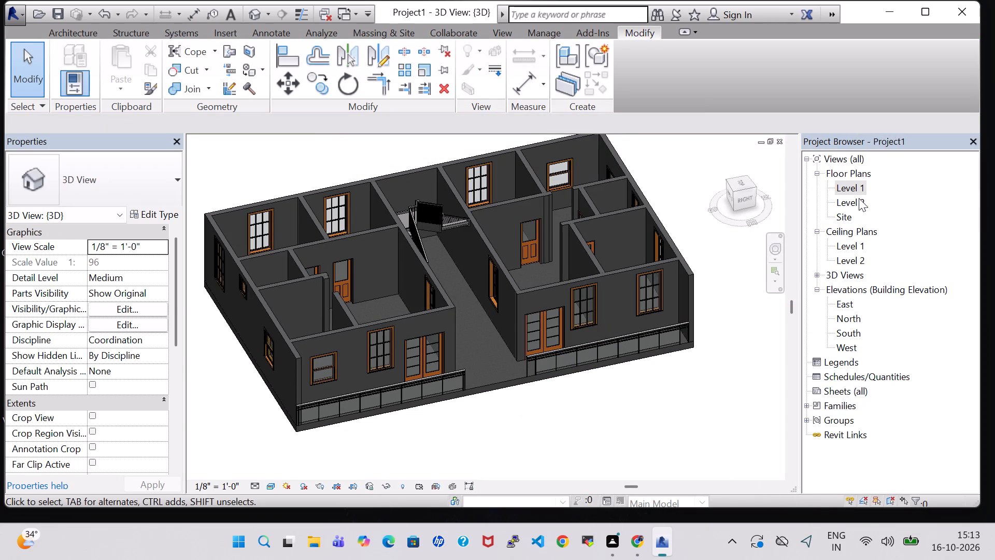
pyautogui.doubleClick(859, 186)
pyautogui.scroll(-1, 730, 237)
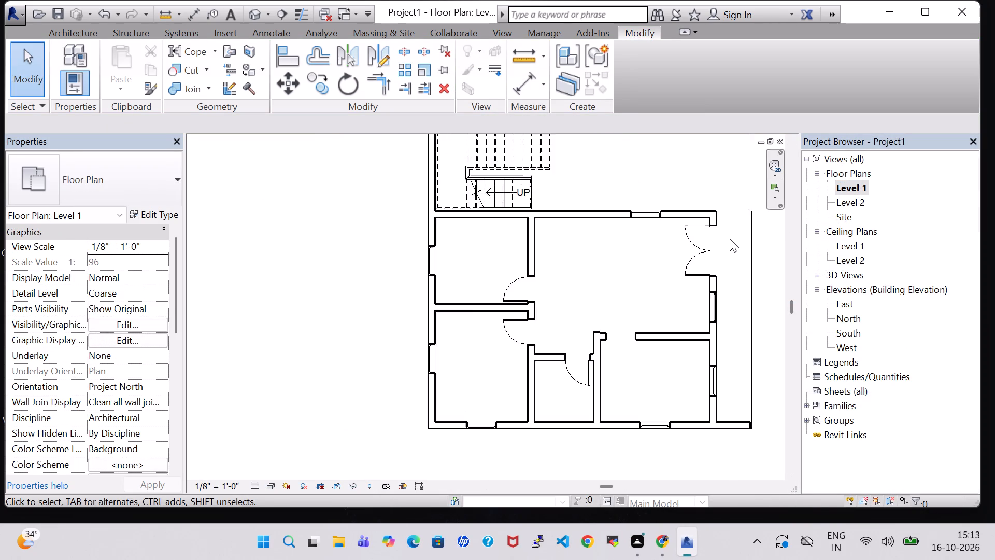
pyautogui.scroll(-2, 729, 241)
pyautogui.moveTo(729, 241); pyautogui.dragTo(613, 268, button='middle')
pyautogui.moveTo(607, 221); pyautogui.dragTo(599, 320, button='middle')
pyautogui.click(590, 217)
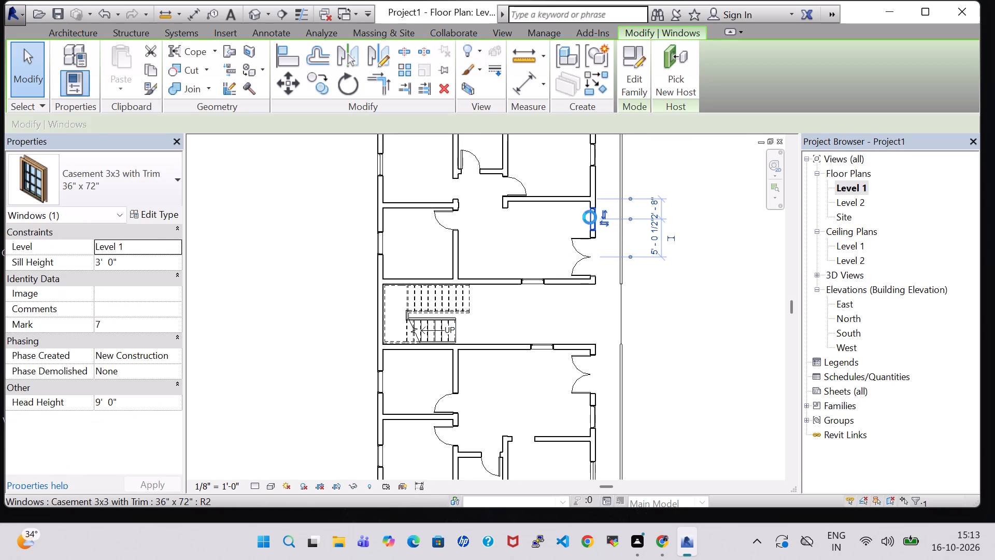
pyautogui.press('Up')
pyautogui.click(688, 265)
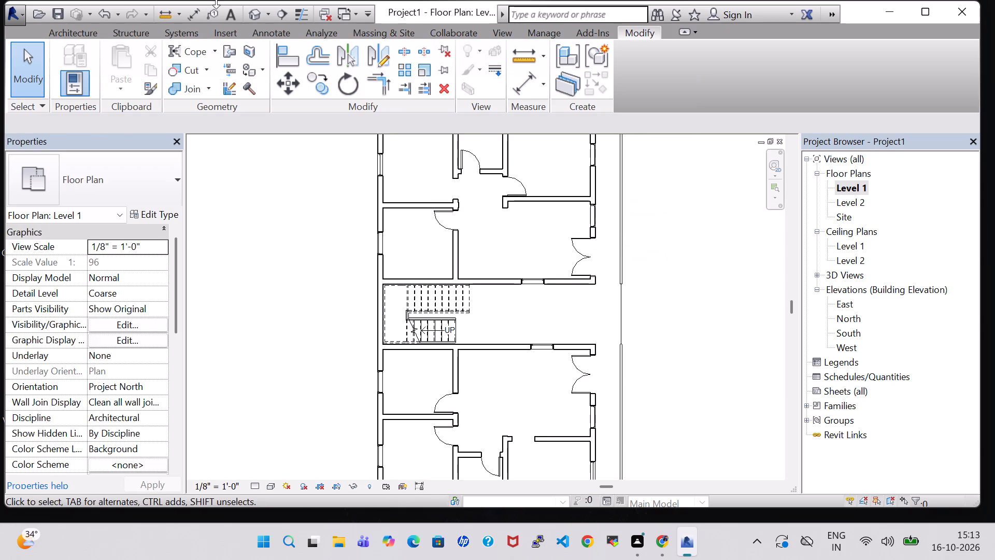
# Examine the narrowed windows, the double doors and the stair passage on the east side in the 3D view.
pyautogui.click(253, 16)
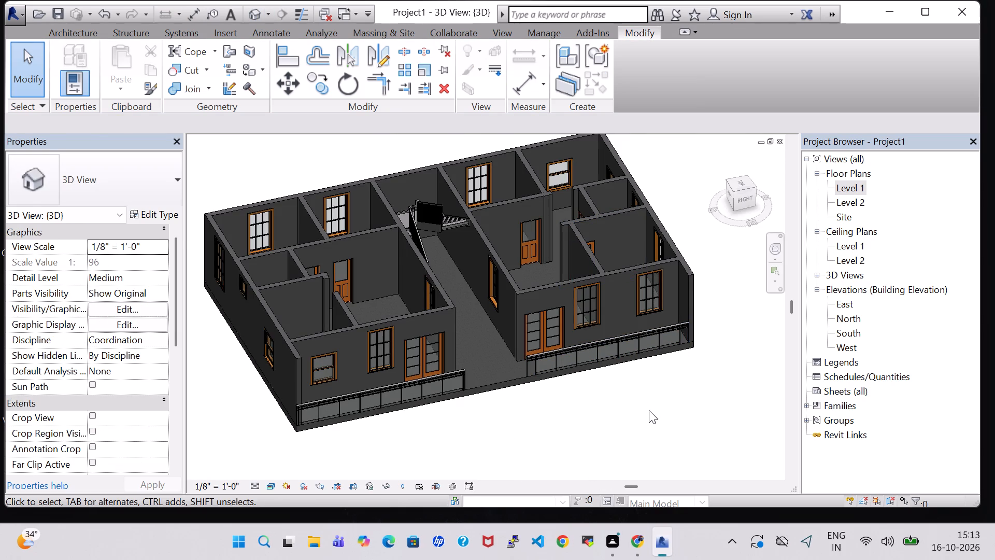
pyautogui.keyDown('shift'); pyautogui.moveTo(649, 410); pyautogui.dragTo(598, 407, button='middle'); pyautogui.keyUp('shift')
pyautogui.keyDown('shift'); pyautogui.moveTo(537, 407); pyautogui.dragTo(549, 417, button='middle'); pyautogui.keyUp('shift')
pyautogui.keyDown('shift'); pyautogui.moveTo(496, 409); pyautogui.dragTo(565, 418, button='middle'); pyautogui.keyUp('shift')
pyautogui.keyDown('shift'); pyautogui.moveTo(565, 418); pyautogui.dragTo(594, 412, button='middle'); pyautogui.keyUp('shift')
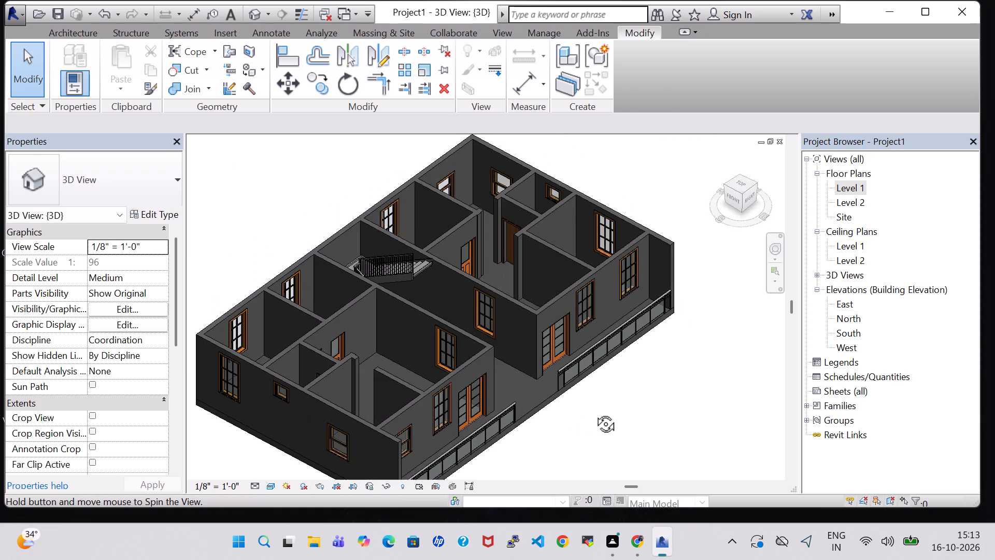
pyautogui.keyDown('shift'); pyautogui.moveTo(594, 412); pyautogui.dragTo(521, 393, button='middle'); pyautogui.keyUp('shift')
pyautogui.keyDown('shift'); pyautogui.moveTo(587, 411); pyautogui.dragTo(568, 394, button='middle'); pyautogui.keyUp('shift')
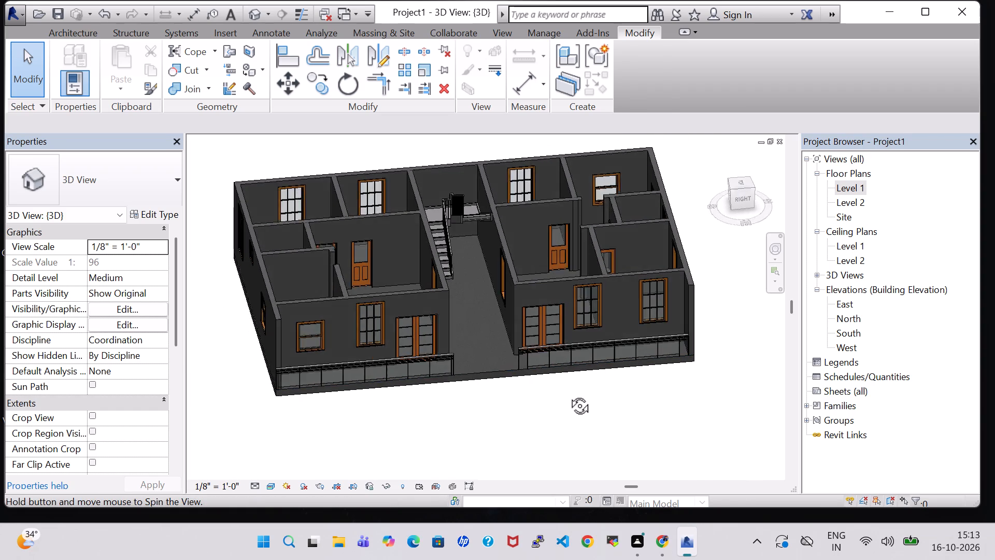
pyautogui.keyDown('shift'); pyautogui.moveTo(568, 394); pyautogui.dragTo(562, 353, button='middle'); pyautogui.keyUp('shift')
pyautogui.keyDown('shift'); pyautogui.middleClick(506, 403); pyautogui.keyUp('shift')
pyautogui.scroll(4, 509, 405)
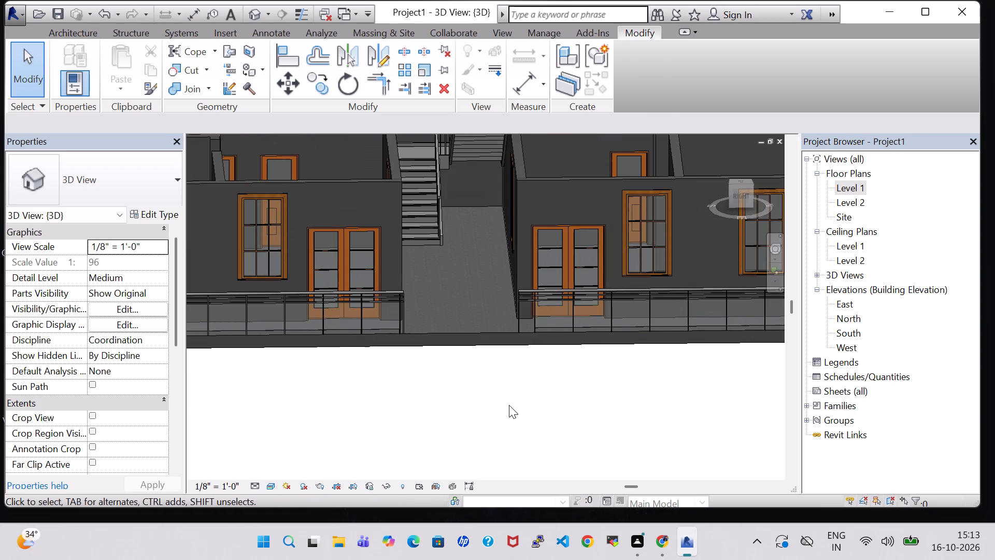
pyautogui.moveTo(509, 405); pyautogui.dragTo(494, 383, button='middle')
pyautogui.keyDown('shift'); pyautogui.middleClick(516, 376); pyautogui.keyUp('shift')
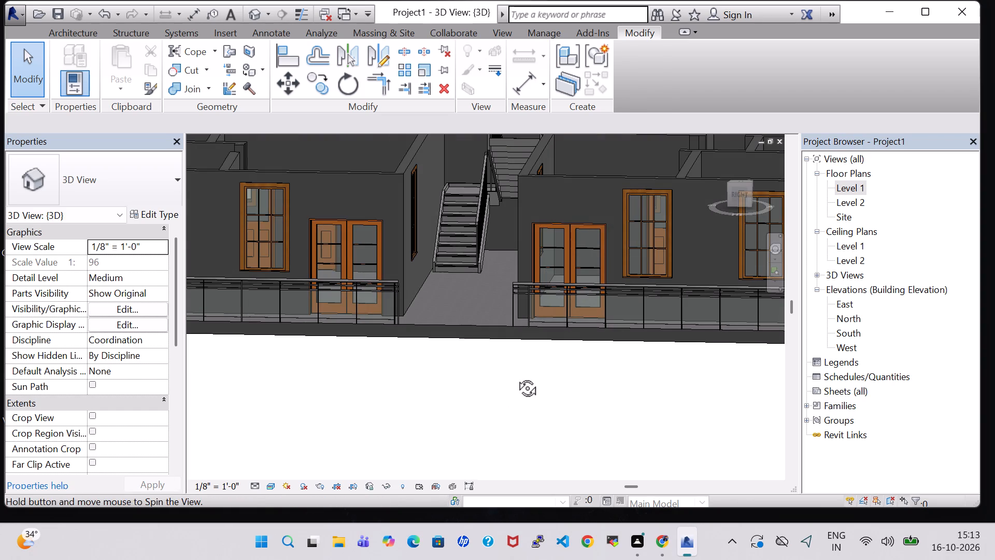
# Examine the full east facade with its narrowed windows, double doors, railings and stair passage in the 3D view.
pyautogui.scroll(-2, 516, 378)
pyautogui.moveTo(515, 377); pyautogui.dragTo(524, 411, button='middle')
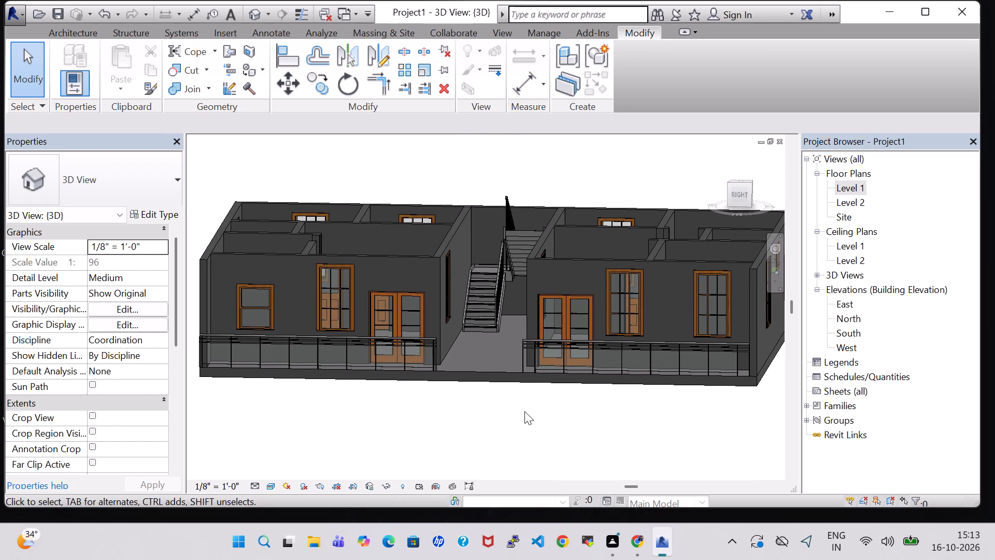
pyautogui.keyDown('shift'); pyautogui.moveTo(524, 411); pyautogui.dragTo(534, 411, button='middle'); pyautogui.keyUp('shift')
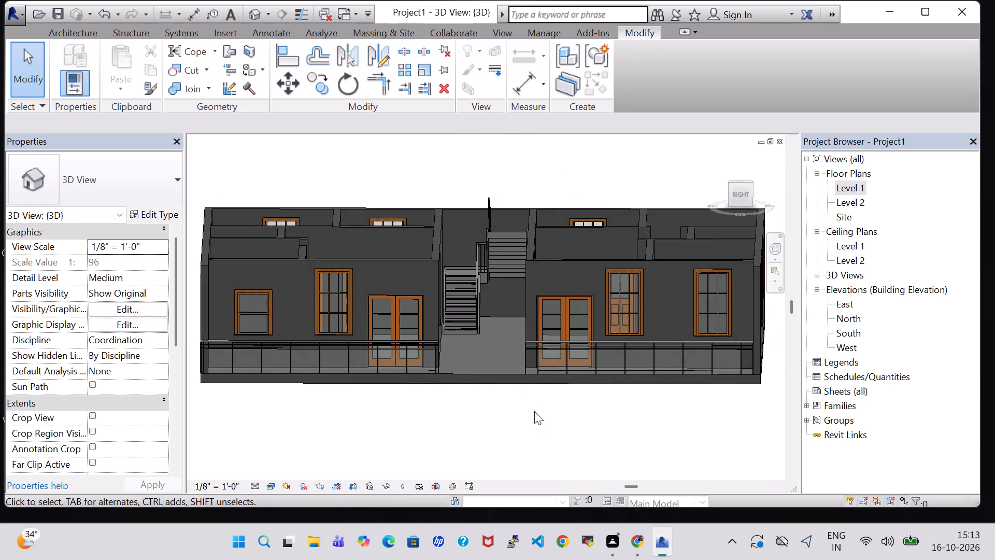
# On the Level 1 plan, place a room with a vertical tag in the connected east balcony and stair passage, tagging it beside the southern unit.
pyautogui.doubleClick(852, 189)
pyautogui.scroll(-4, 487, 250)
pyautogui.moveTo(606, 263); pyautogui.dragTo(590, 263, button='middle')
pyautogui.scroll(4, 590, 263)
pyautogui.moveTo(590, 263); pyautogui.dragTo(605, 268, button='middle')
pyautogui.scroll(-1, 605, 268)
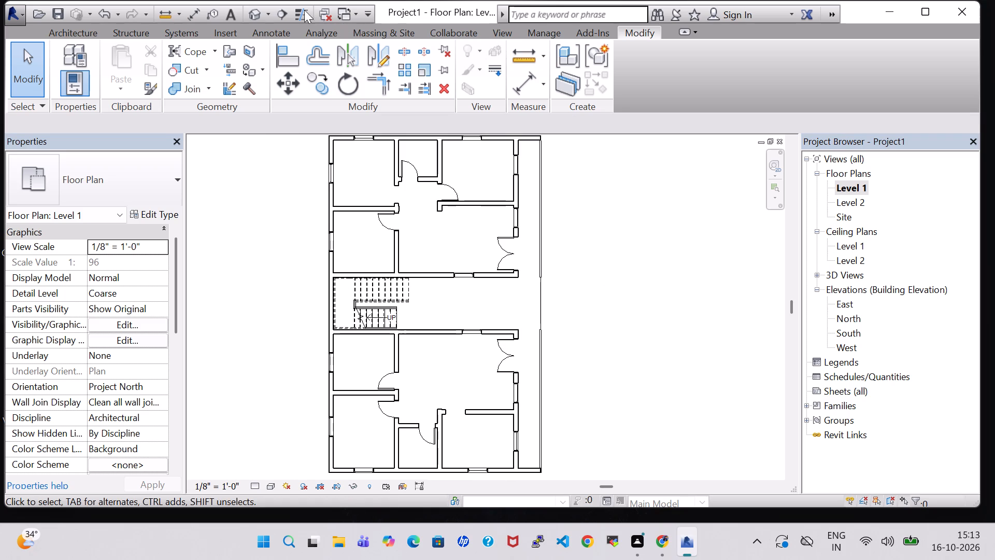
pyautogui.scroll(-1, 547, 275)
pyautogui.moveTo(590, 271); pyautogui.dragTo(609, 267, button='middle')
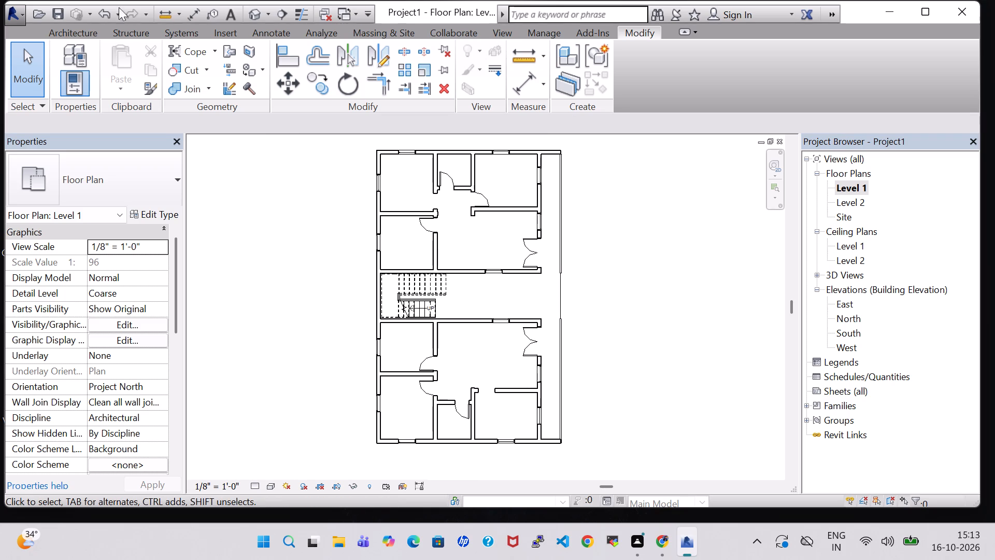
pyautogui.click(81, 29)
pyautogui.click(528, 51)
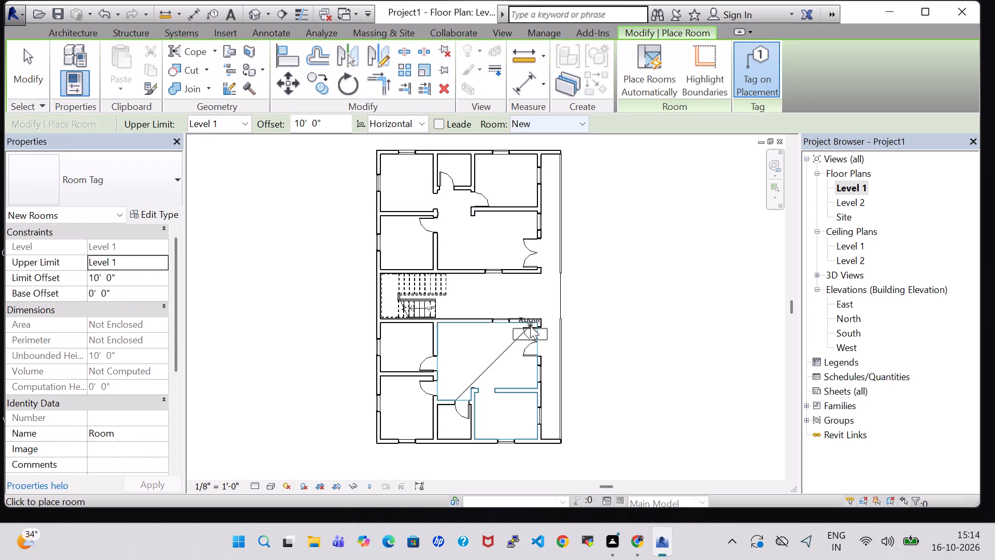
pyautogui.scroll(3, 530, 326)
pyautogui.scroll(-2, 530, 326)
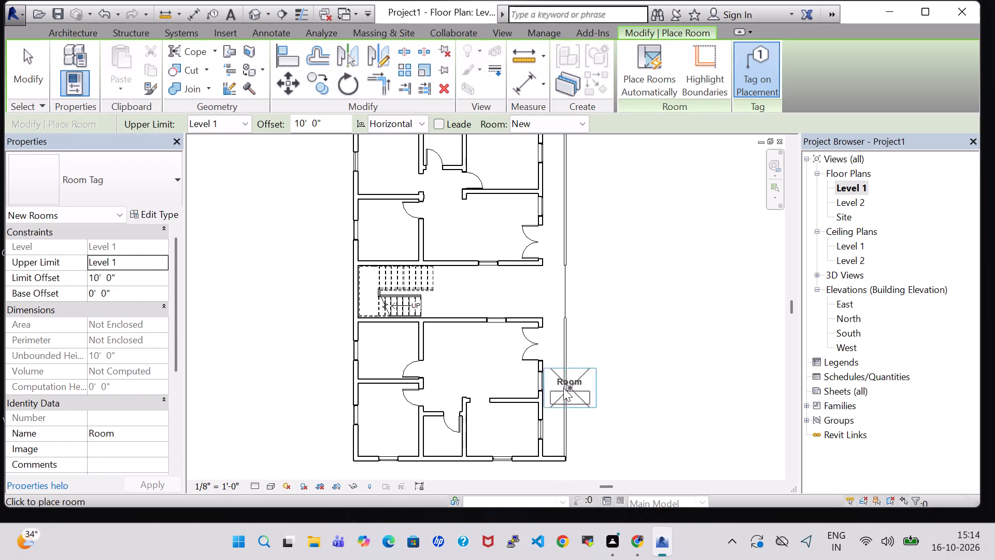
pyautogui.press('space')
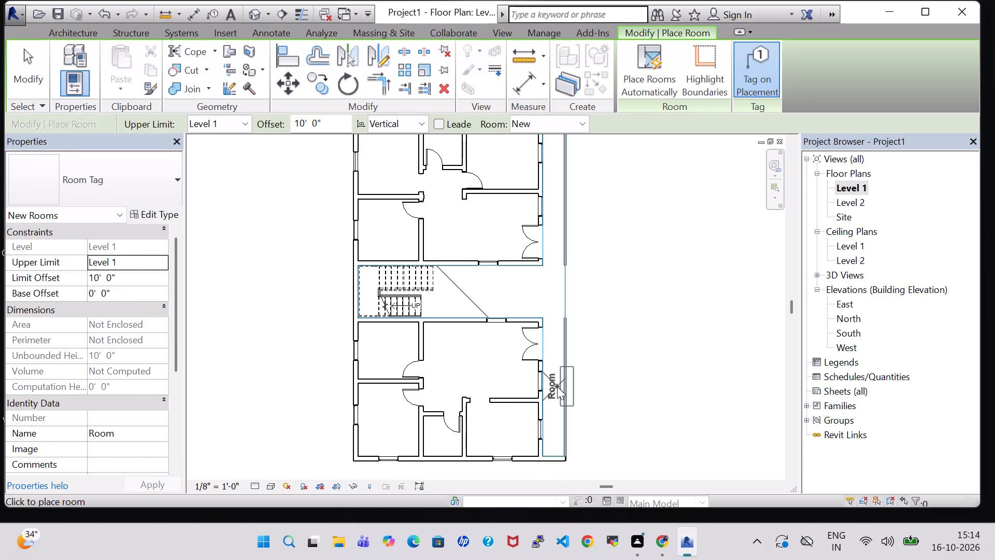
pyautogui.click(557, 386)
pyautogui.moveTo(577, 262); pyautogui.dragTo(586, 414, button='middle')
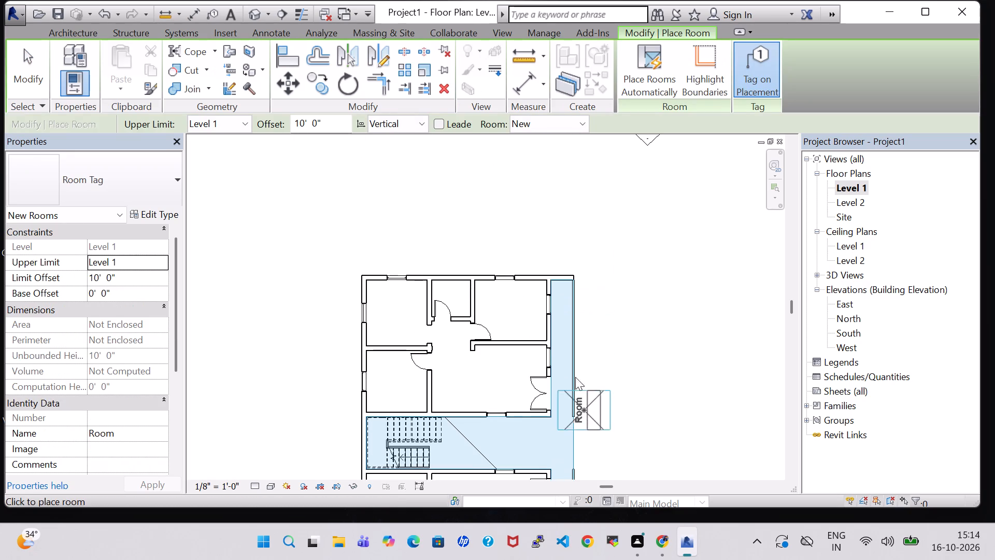
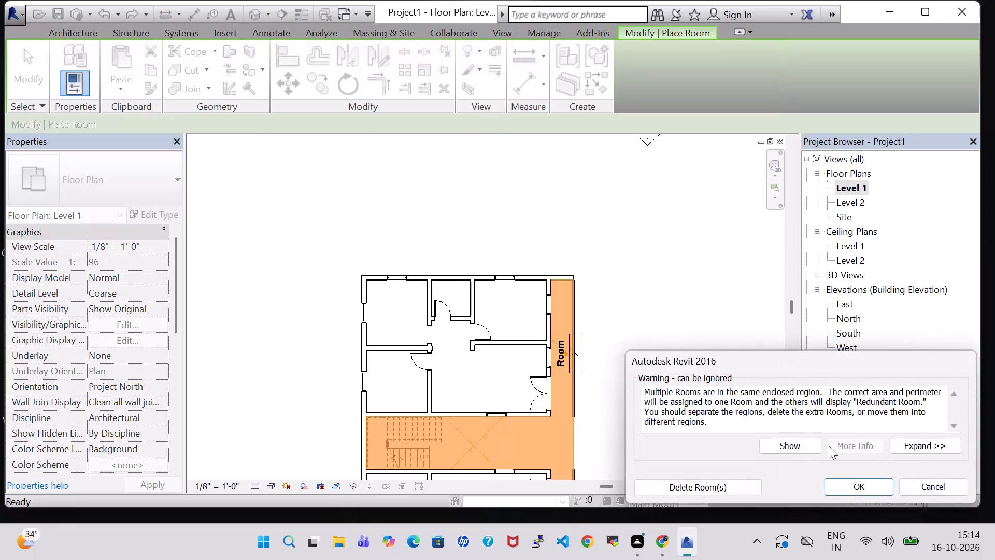
# Place a room with a horizontal tag in the staircase passage between the two units, accepting the redundant-room warnings.
pyautogui.click(884, 485)
pyautogui.scroll(-1, 721, 346)
pyautogui.moveTo(718, 346); pyautogui.dragTo(719, 303, button='middle')
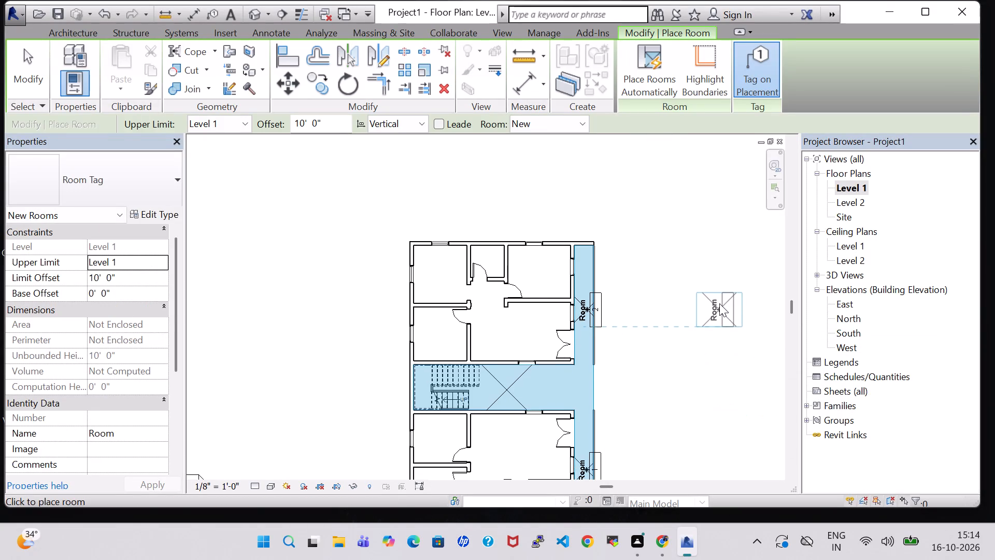
pyautogui.press('space')
pyautogui.click(516, 389)
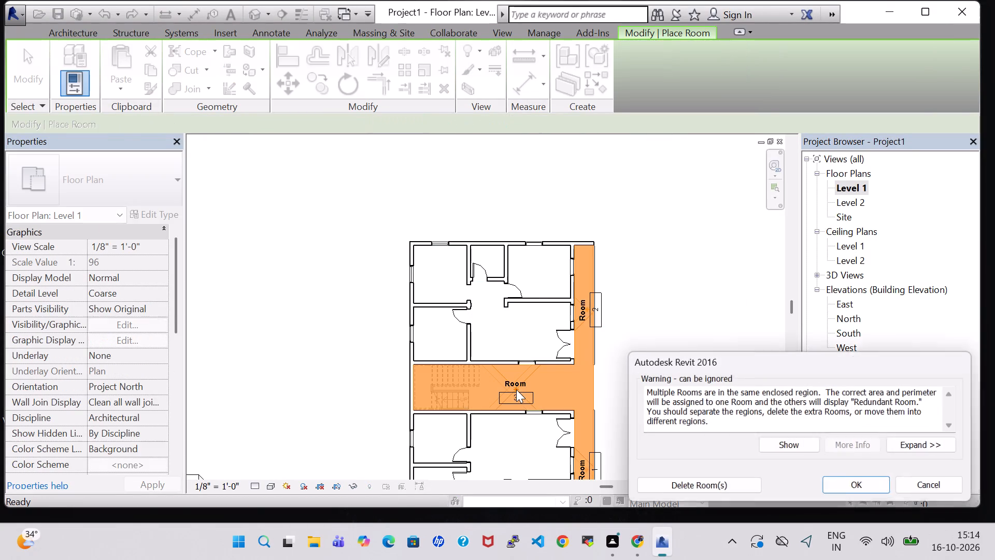
pyautogui.click(862, 488)
# Place tagged rooms in the five spaces of the lower unit: the hall, southeast room, both west rooms and the small south room.
pyautogui.scroll(-2, 699, 355)
pyautogui.moveTo(699, 355); pyautogui.dragTo(692, 282, button='middle')
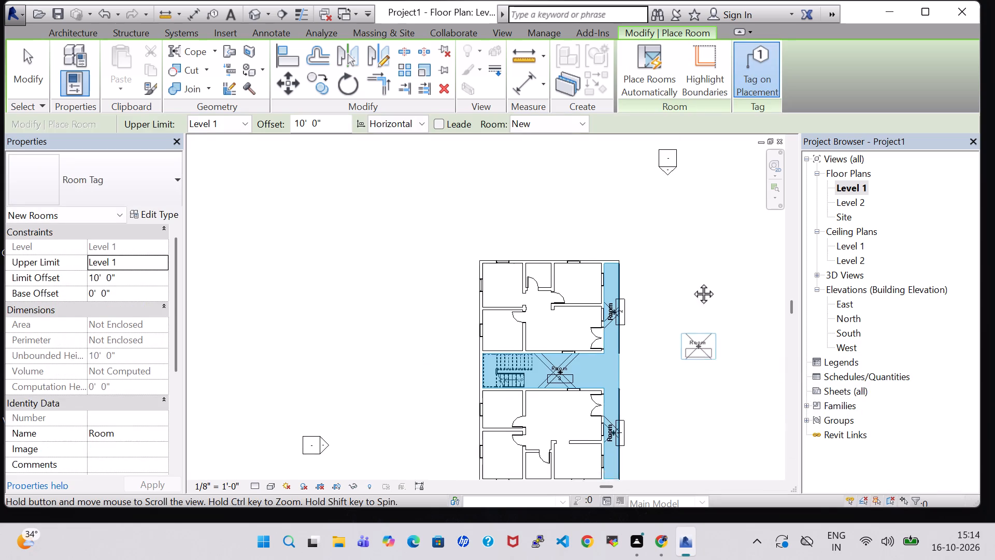
pyautogui.moveTo(692, 282); pyautogui.dragTo(691, 253, button='middle')
pyautogui.scroll(1, 689, 258)
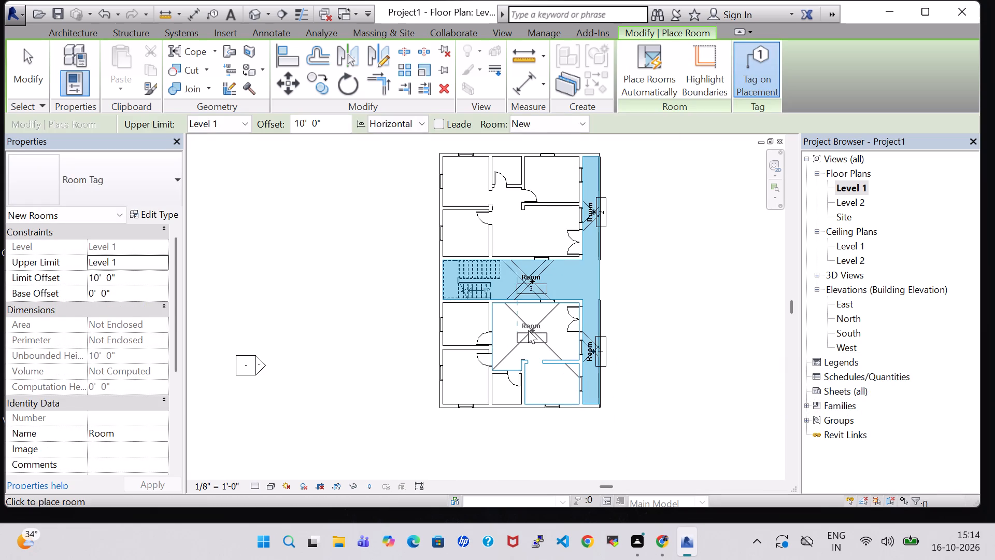
pyautogui.click(528, 330)
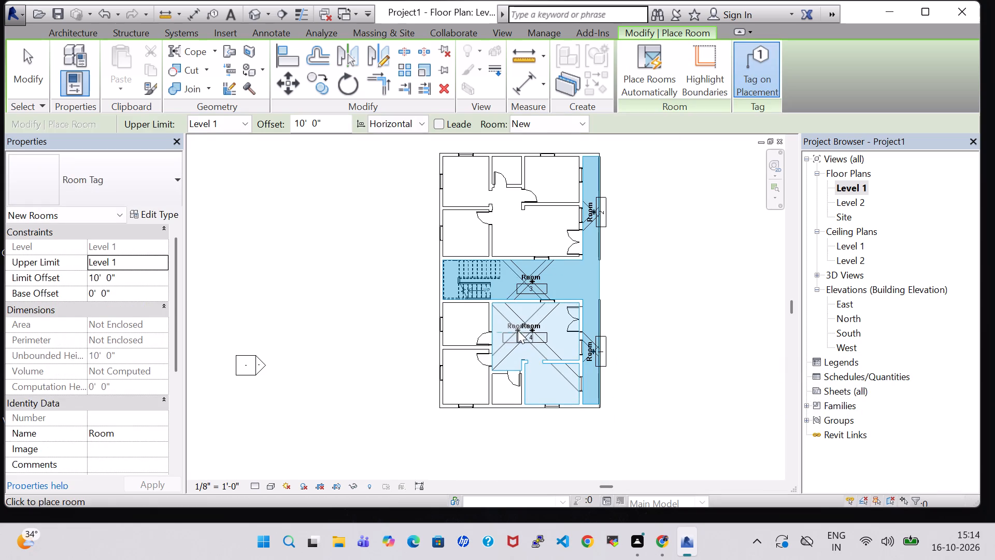
pyautogui.click(552, 384)
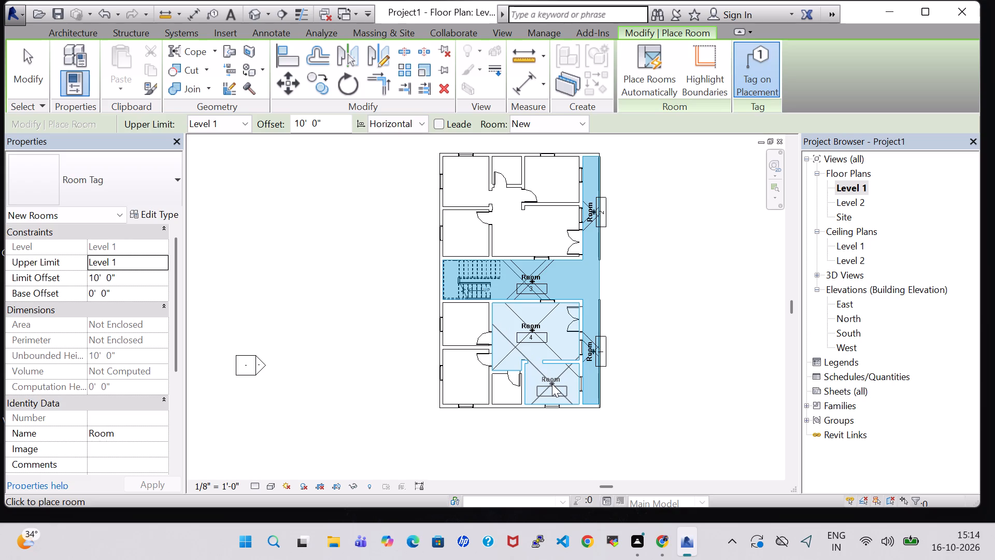
pyautogui.click(885, 487)
pyautogui.scroll(4, 478, 415)
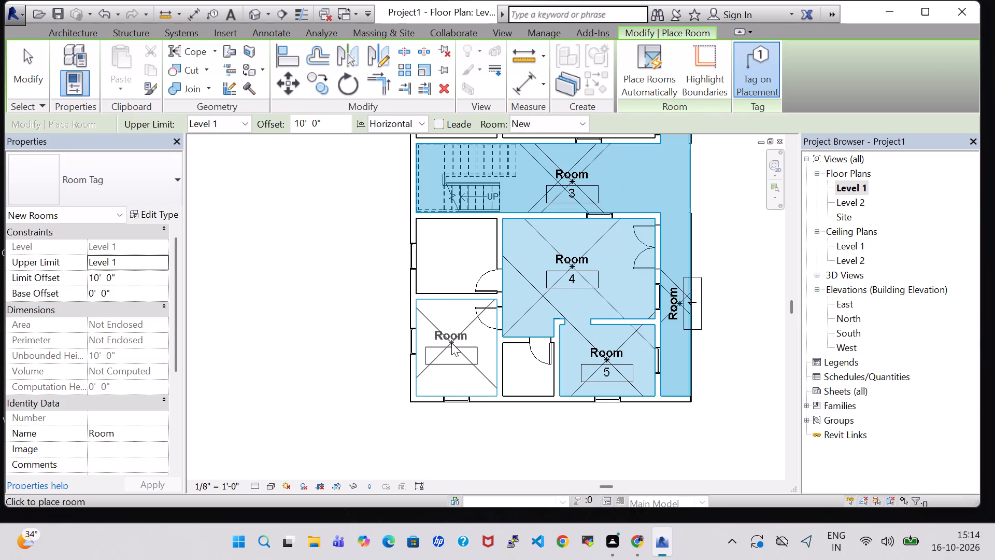
pyautogui.click(451, 343)
pyautogui.click(452, 248)
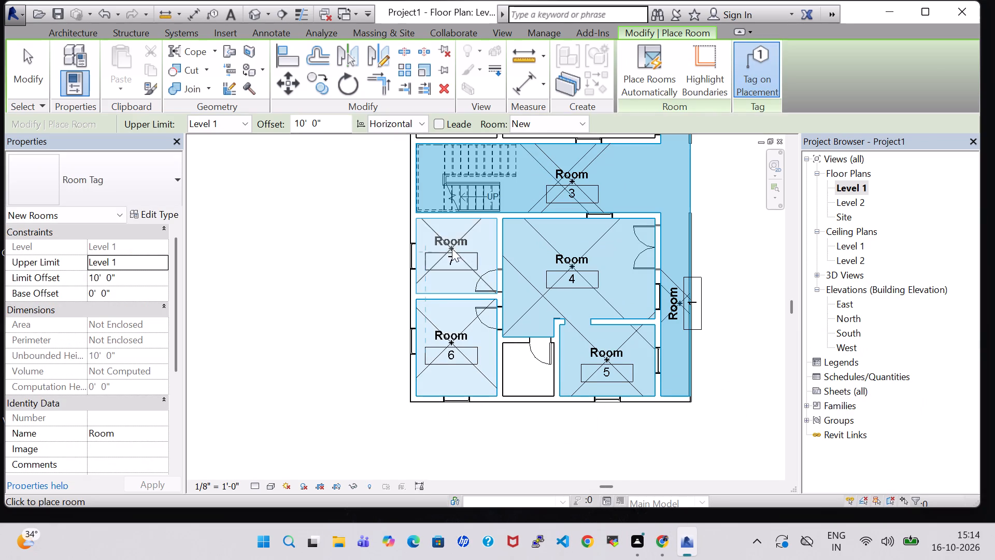
pyautogui.click(531, 368)
# Place tagged rooms in the five spaces of the upper unit, accepting the redundant-room warning, and finish room placement.
pyautogui.scroll(-1, 754, 347)
pyautogui.moveTo(742, 259); pyautogui.dragTo(737, 377, button='middle')
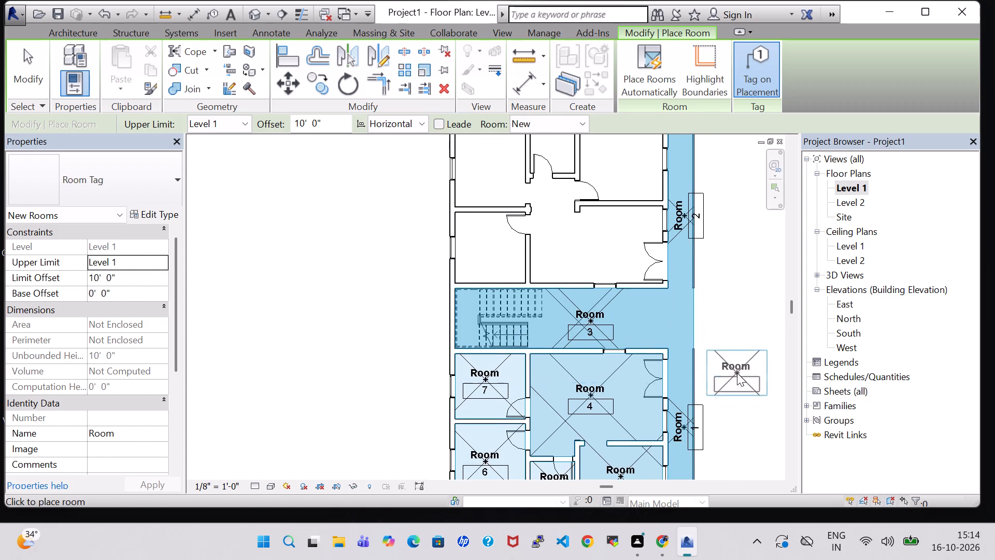
pyautogui.click(487, 247)
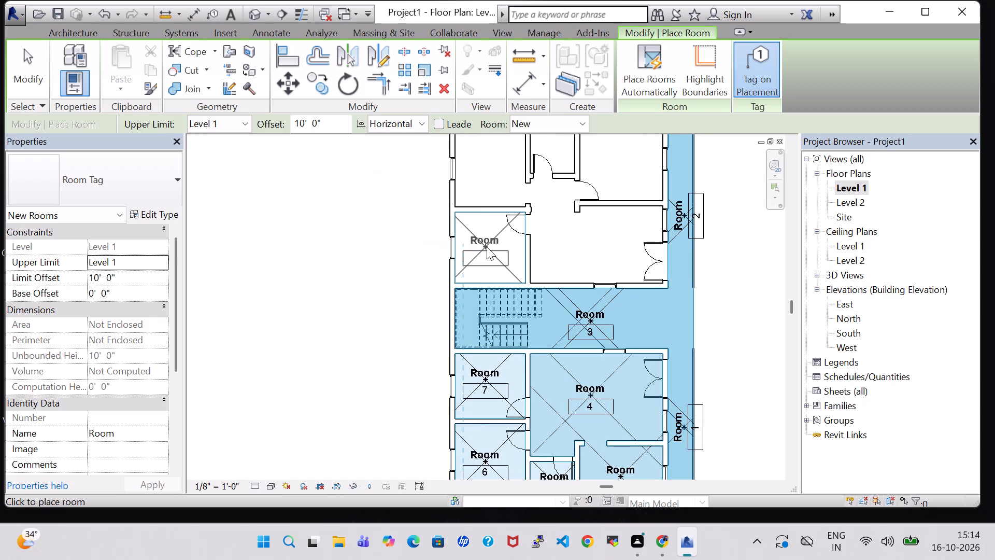
pyautogui.moveTo(552, 241); pyautogui.dragTo(513, 366, button='middle')
pyautogui.scroll(-1, 552, 241)
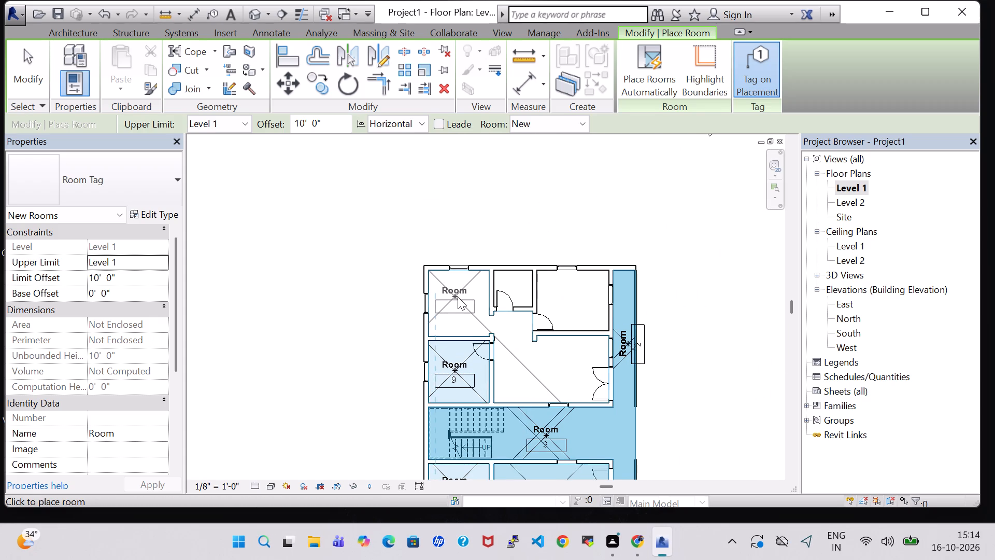
pyautogui.click(460, 297)
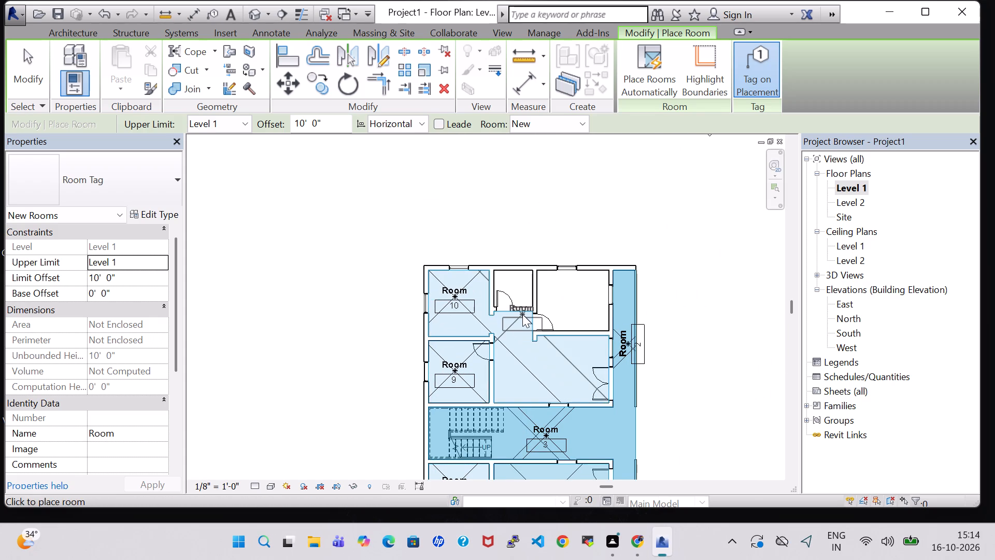
pyautogui.scroll(2, 517, 296)
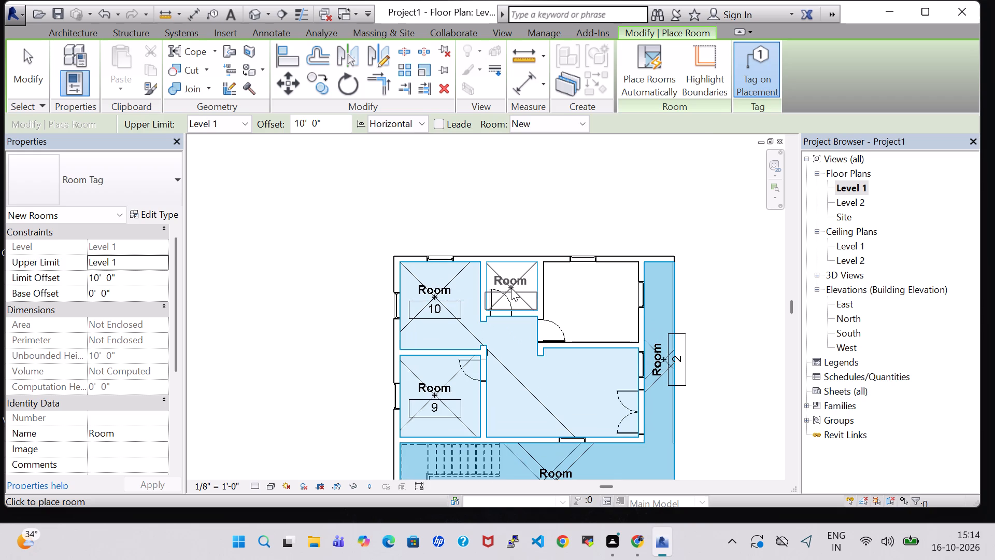
pyautogui.click(513, 288)
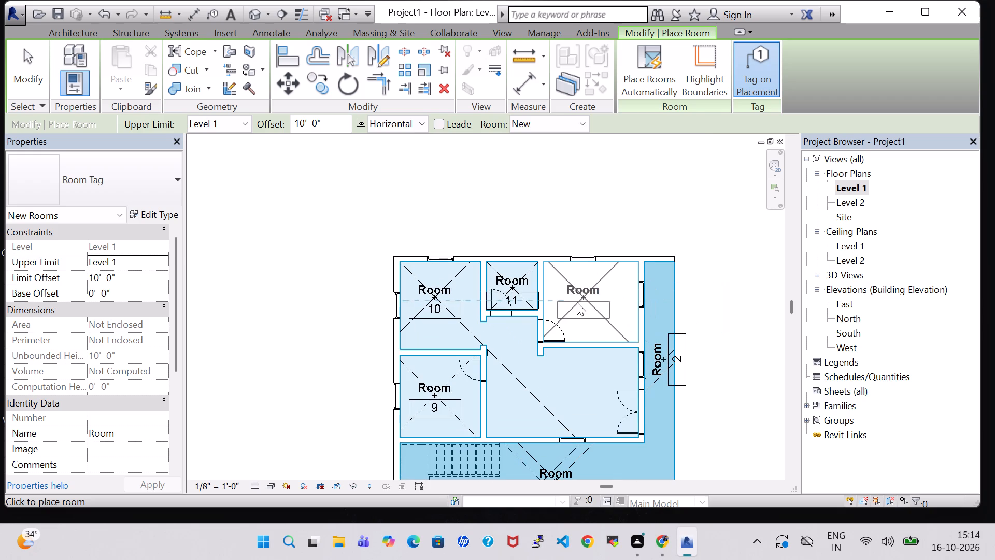
pyautogui.click(589, 303)
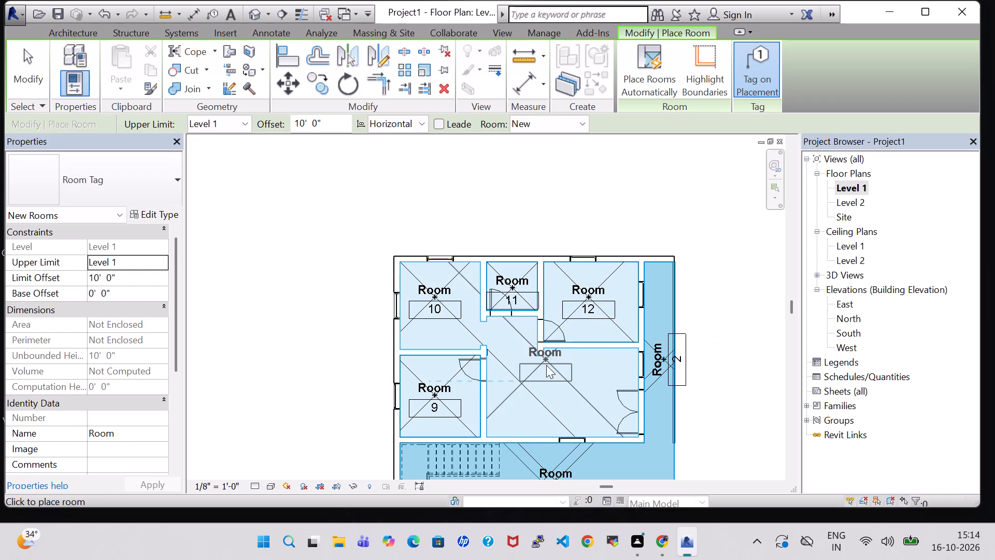
pyautogui.click(548, 391)
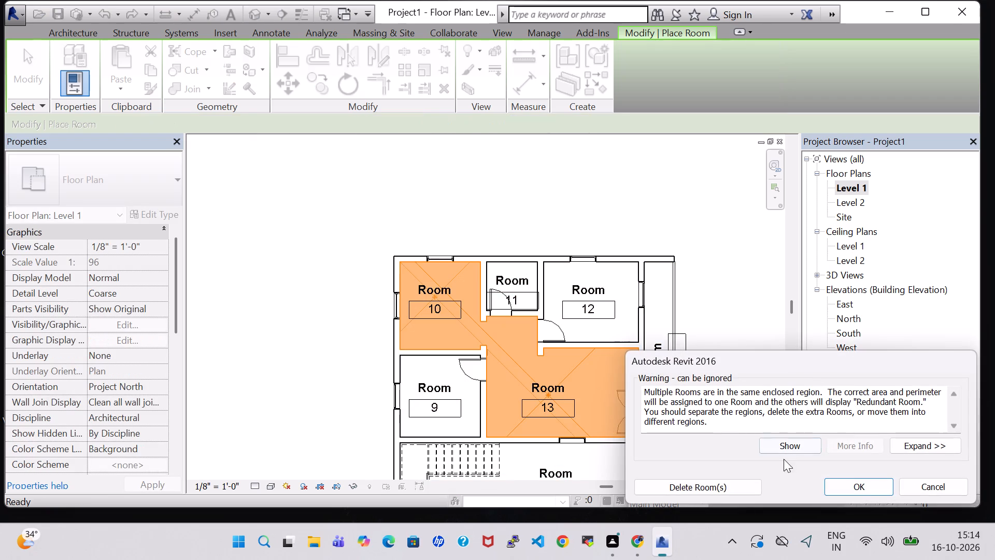
pyautogui.click(846, 481)
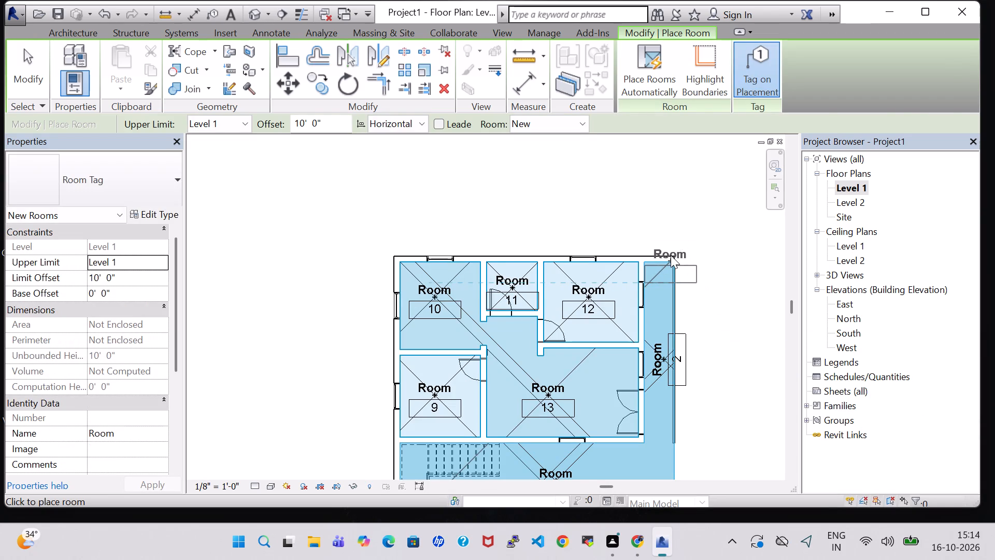
pyautogui.press('Escape')
pyautogui.press('Escape')
# Turn off Show Room Number in the Room Tag type properties so tags show only the room name.
pyautogui.click(592, 288)
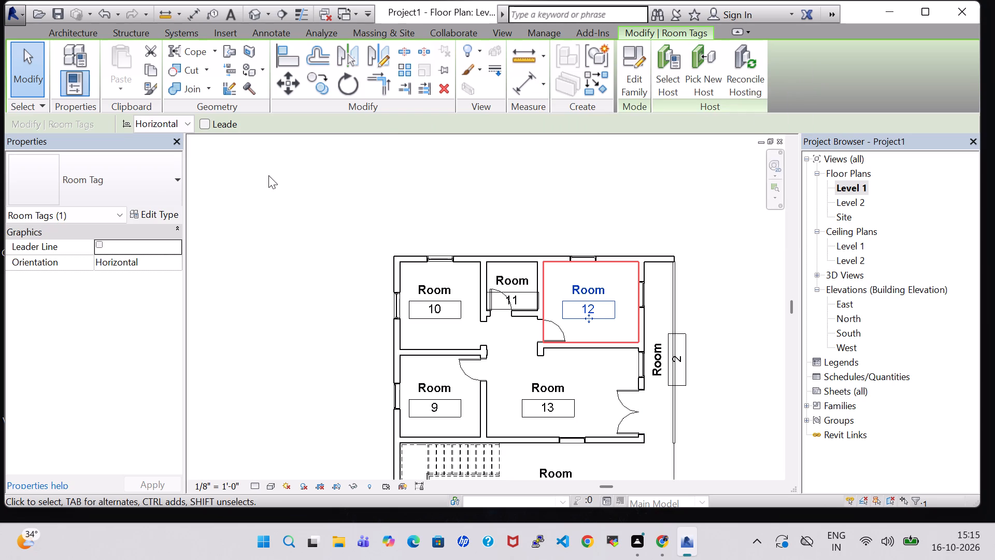
pyautogui.click(167, 213)
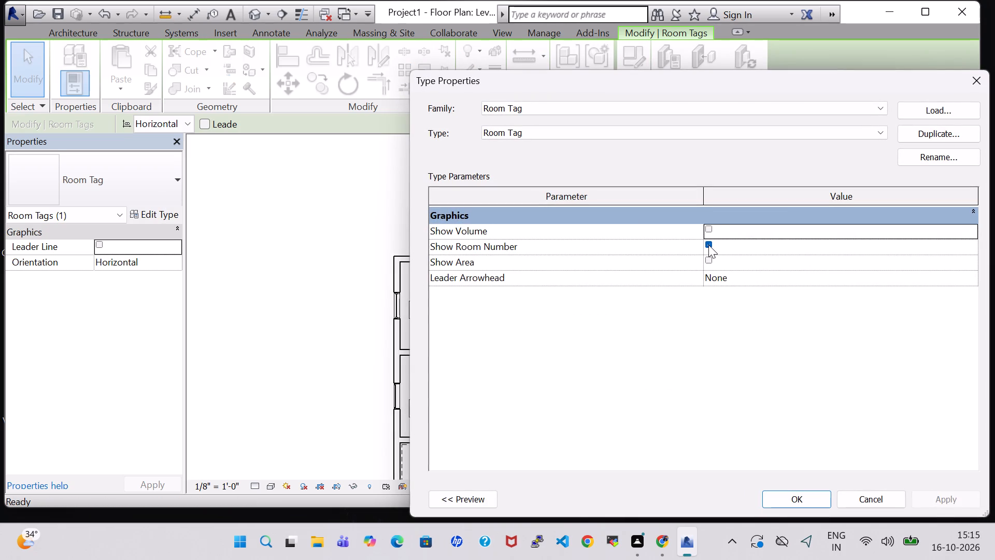
pyautogui.click(708, 245)
pyautogui.click(953, 505)
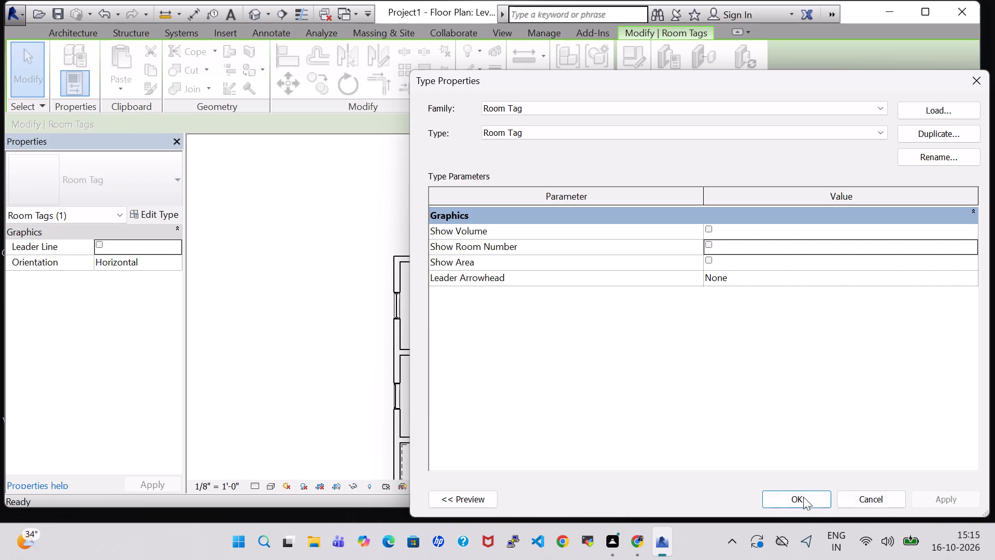
pyautogui.click(807, 501)
pyautogui.click(399, 188)
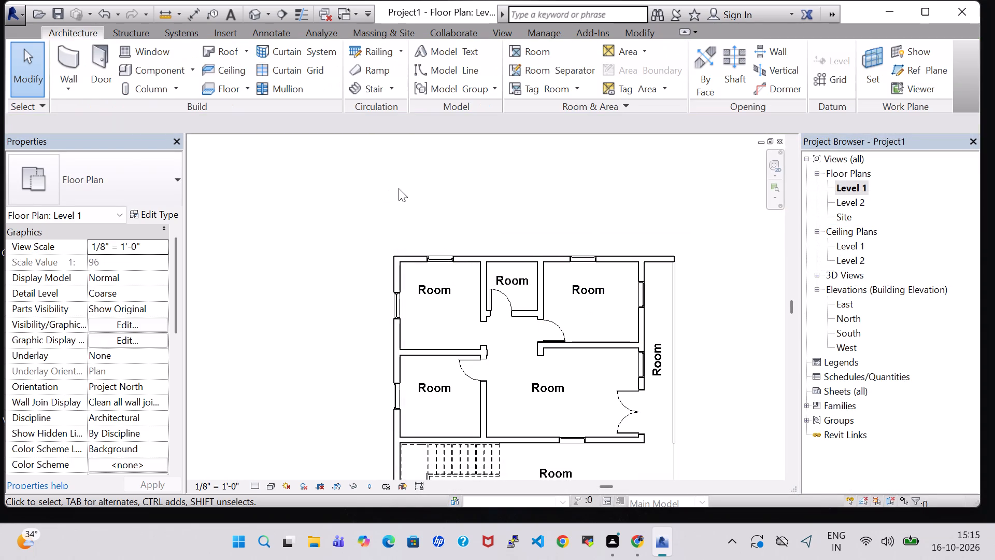
# Rename the vertical room tag in the east passage beside the upper unit as WIDE PASSAGE.
pyautogui.scroll(2, 399, 188)
pyautogui.scroll(-3, 399, 188)
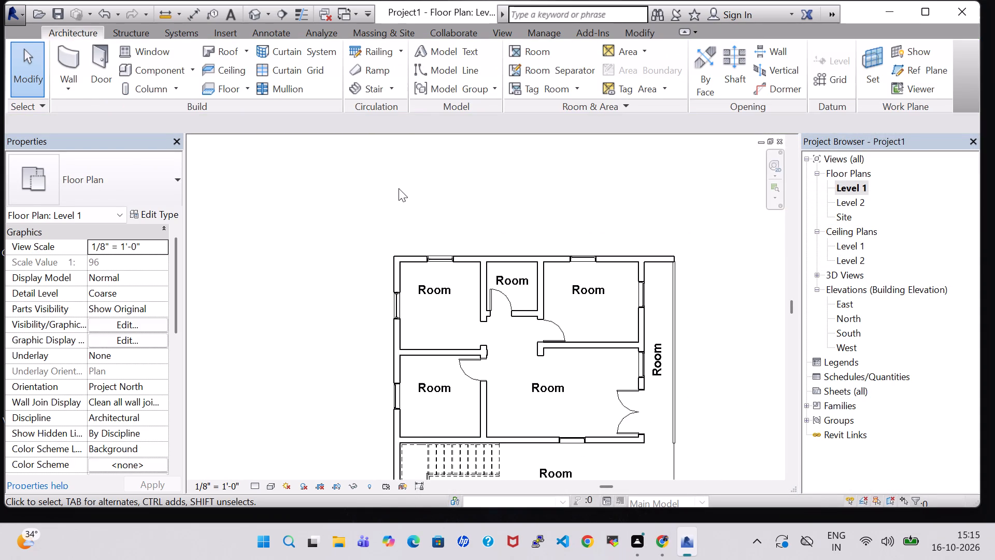
pyautogui.moveTo(399, 188); pyautogui.dragTo(392, 168, button='middle')
pyautogui.scroll(-2, 392, 168)
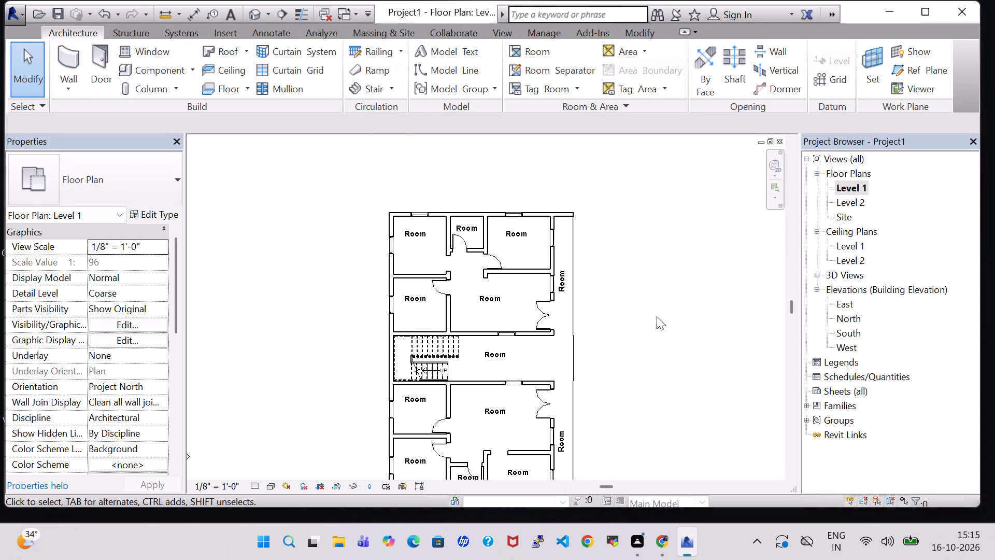
pyautogui.moveTo(626, 315); pyautogui.dragTo(621, 261, button='middle')
pyautogui.scroll(1, 621, 261)
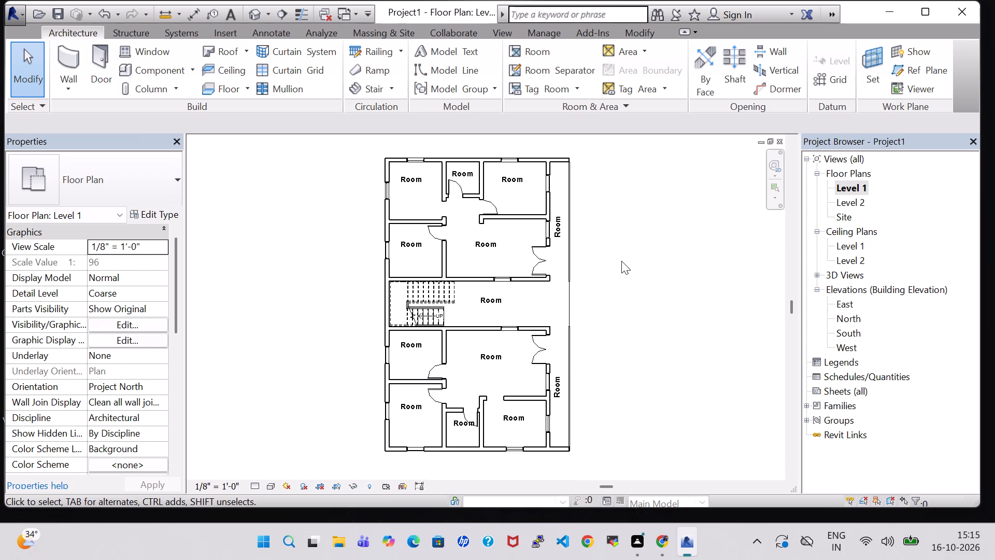
pyautogui.moveTo(621, 261); pyautogui.dragTo(635, 263, button='middle')
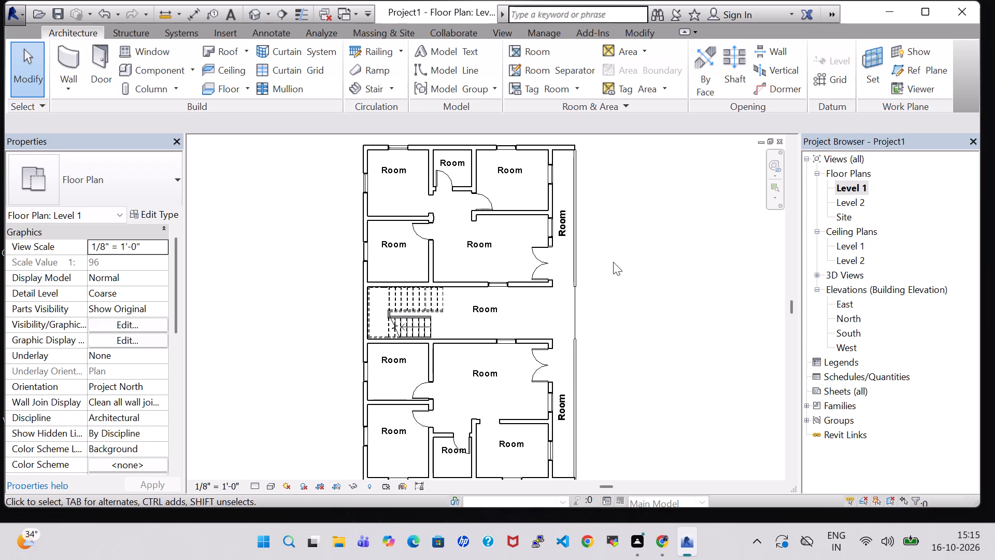
pyautogui.doubleClick(564, 222)
pyautogui.press('BackSpace')
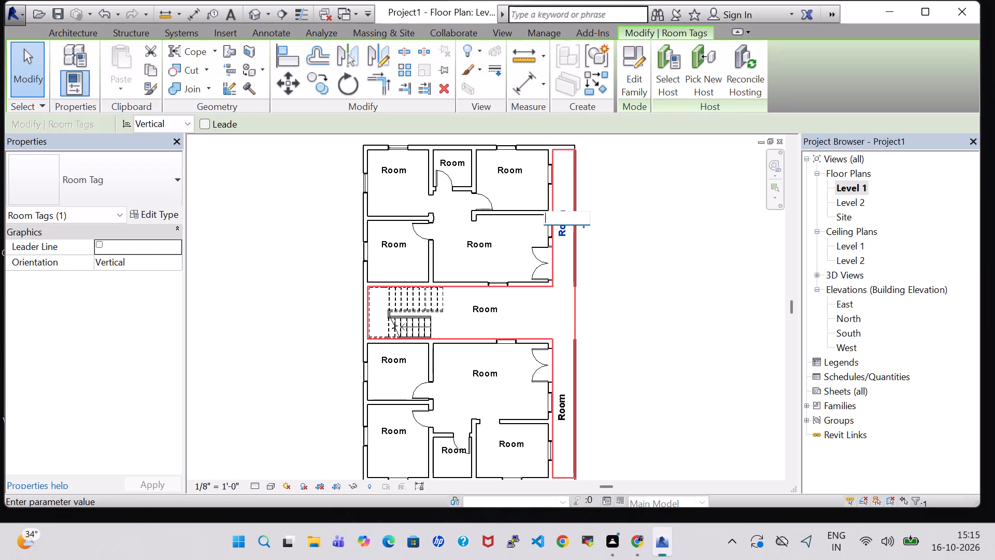
pyautogui.write('WIDE PASSAGE')
pyautogui.press('Return')
pyautogui.click(604, 260)
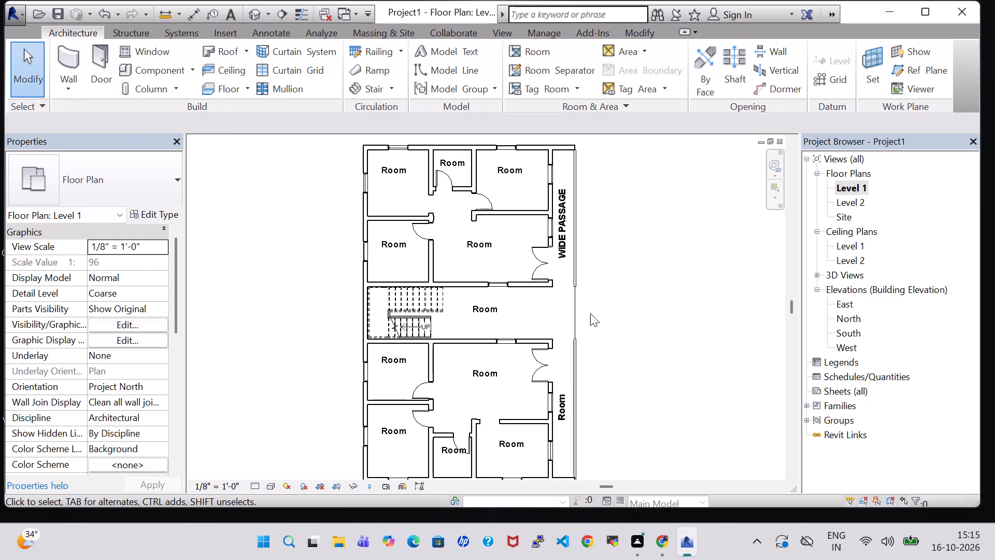
# Rename the vertical room tag in the east passage beside the lower unit as WIDE PASSAGE.
pyautogui.doubleClick(567, 404)
pyautogui.press('BackSpace')
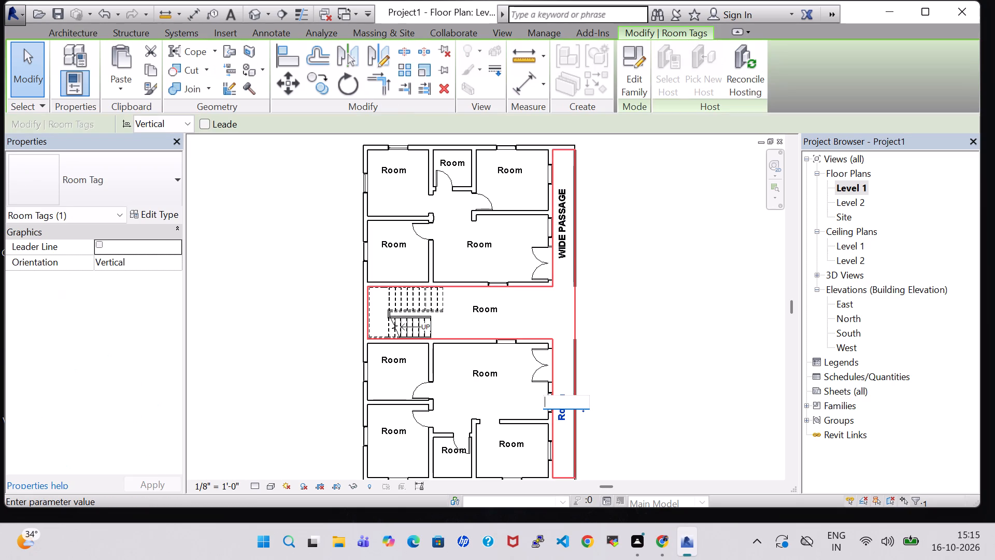
pyautogui.write('WIDE PASSAGE')
pyautogui.press('Return')
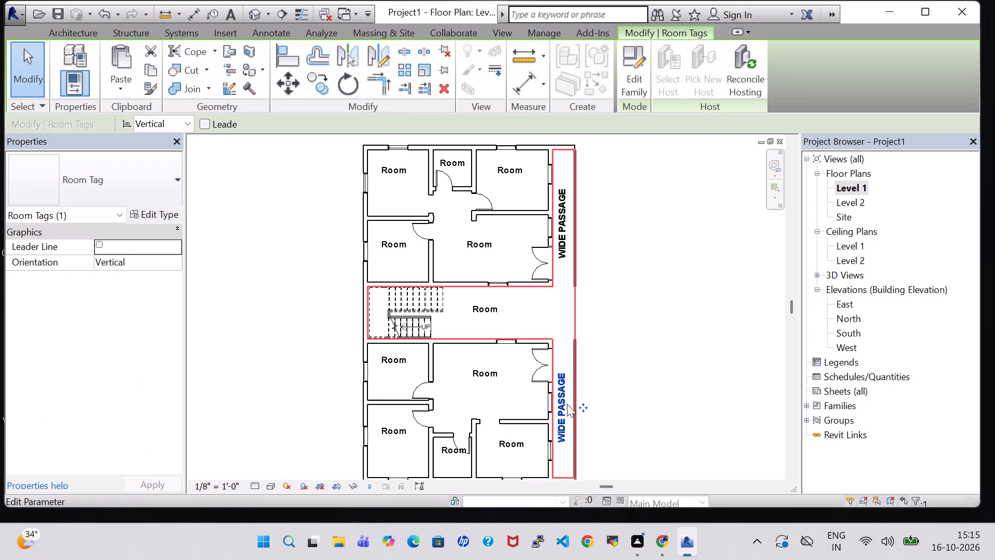
pyautogui.click(653, 407)
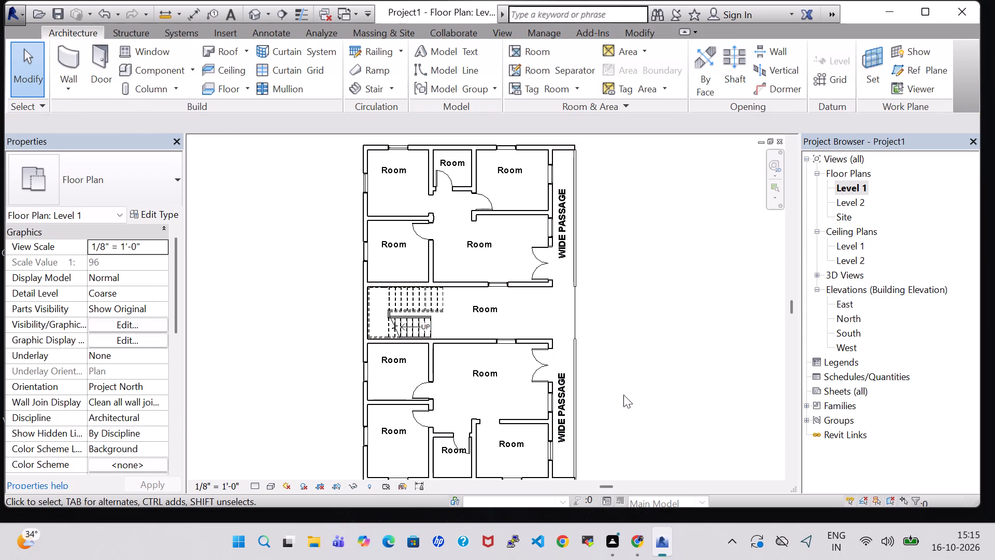
# Rename the tag of the lower unit's southeast room as KITCHEN.
pyautogui.scroll(-1, 621, 391)
pyautogui.moveTo(620, 391); pyautogui.dragTo(621, 358, button='middle')
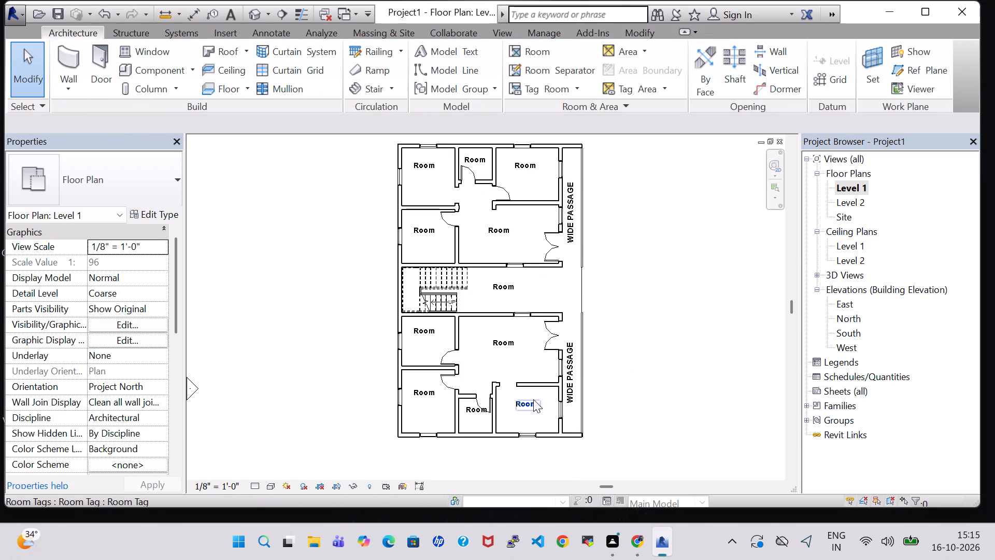
pyautogui.doubleClick(533, 399)
pyautogui.press('BackSpace')
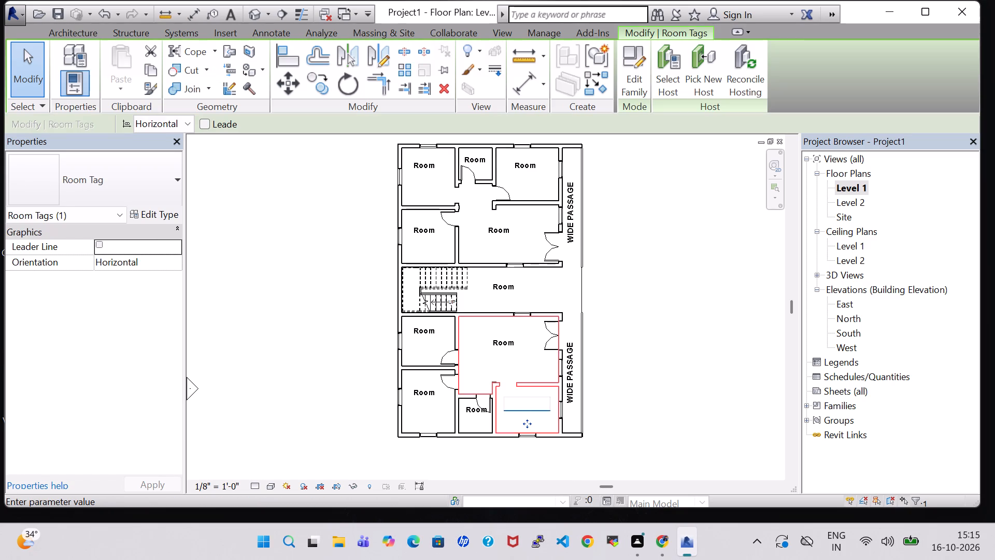
pyautogui.write('KITCHEN')
pyautogui.press('Return')
pyautogui.click(630, 410)
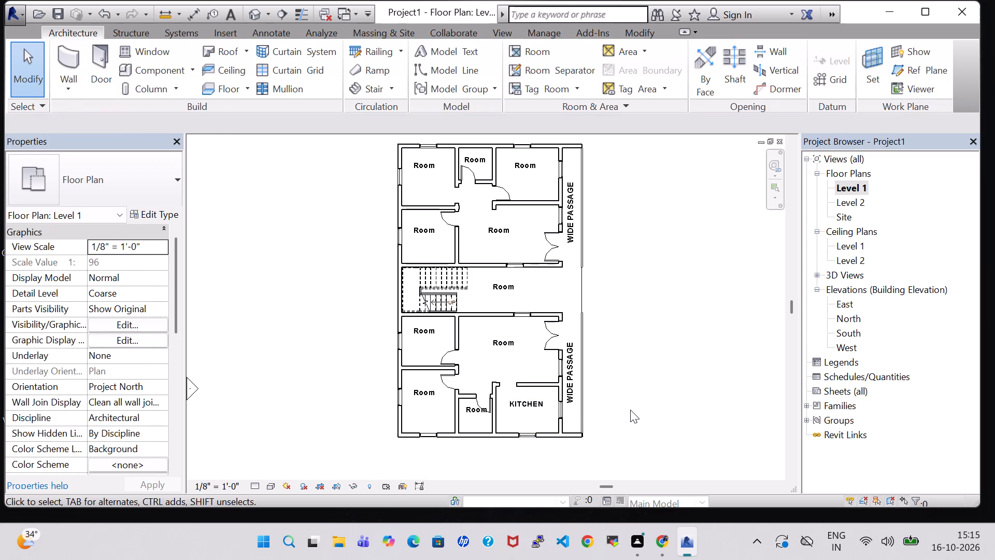
# Rename the tag of the lower unit's southwest room as M BED ROOM and nudge it slightly east and south within the room.
pyautogui.doubleClick(433, 395)
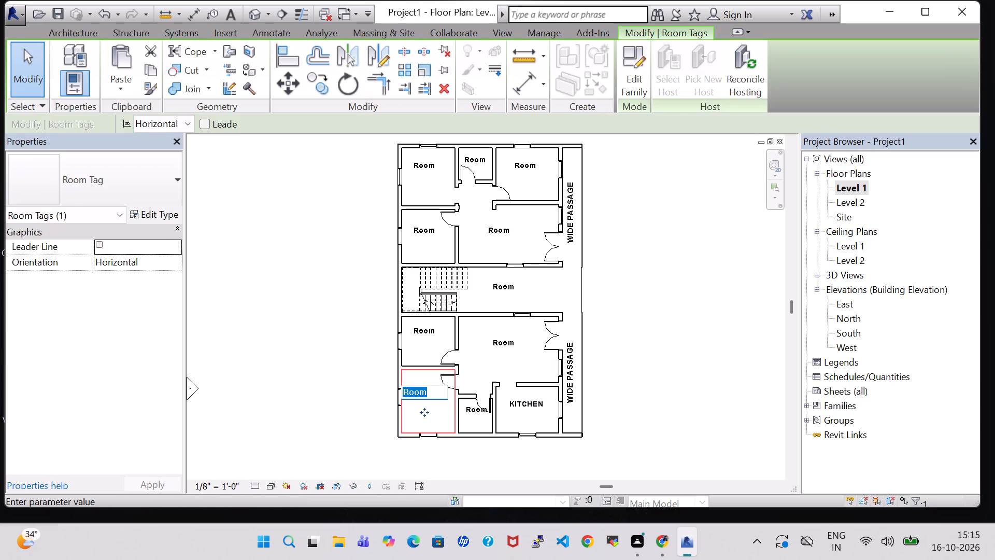
pyautogui.press('BackSpace')
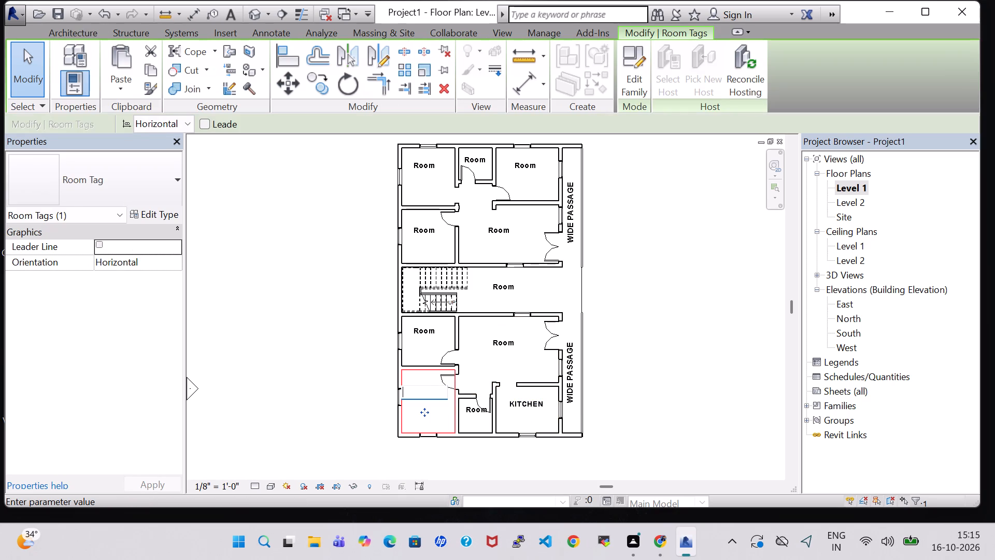
pyautogui.write('M BED ROOM')
pyautogui.press('Return')
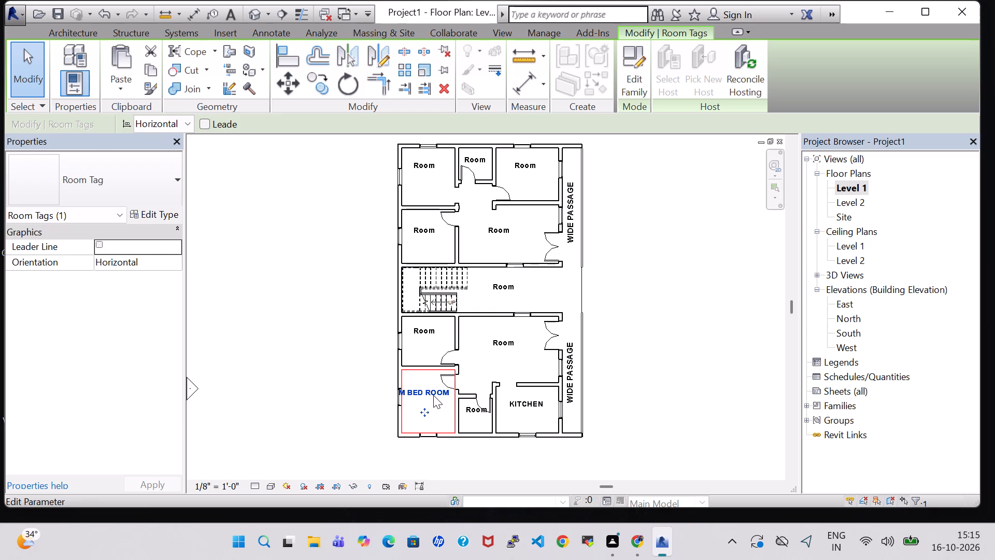
pyautogui.press('Right')
pyautogui.press('Down')
pyautogui.press('Down')
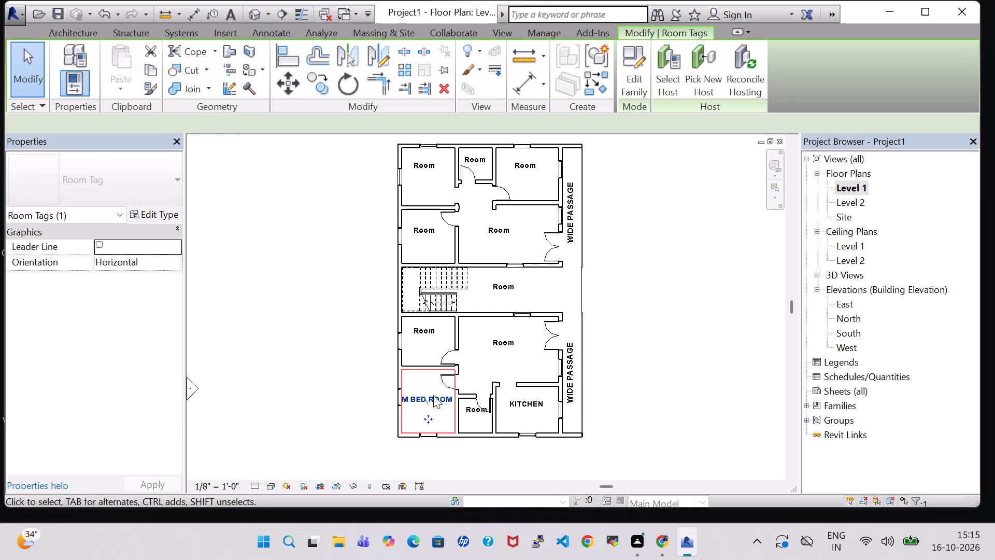
pyautogui.press('Down')
pyautogui.press('Down')
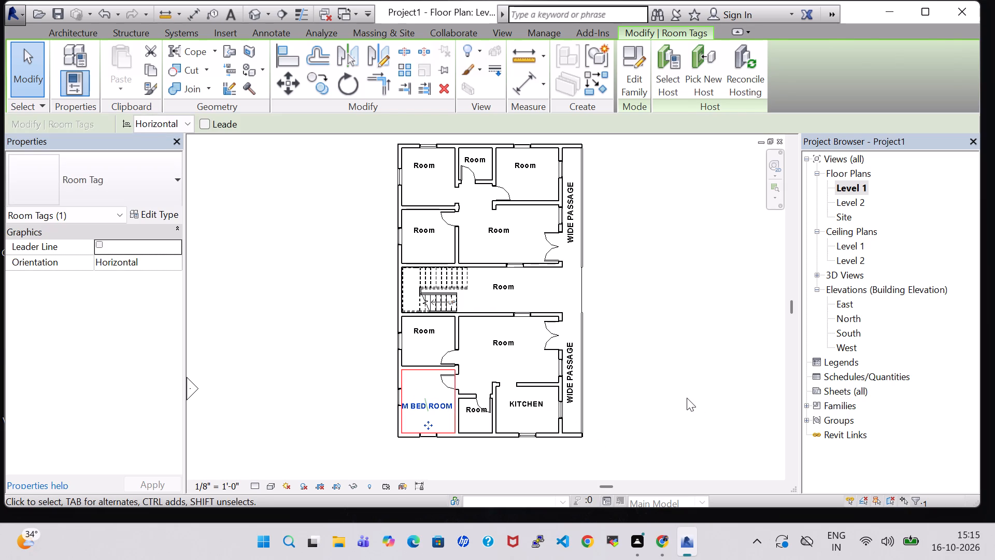
pyautogui.click(687, 398)
# Rename the tag of the small room between M BED ROOM and KITCHEN as TOILET and nudge it slightly west.
pyautogui.scroll(3, 631, 392)
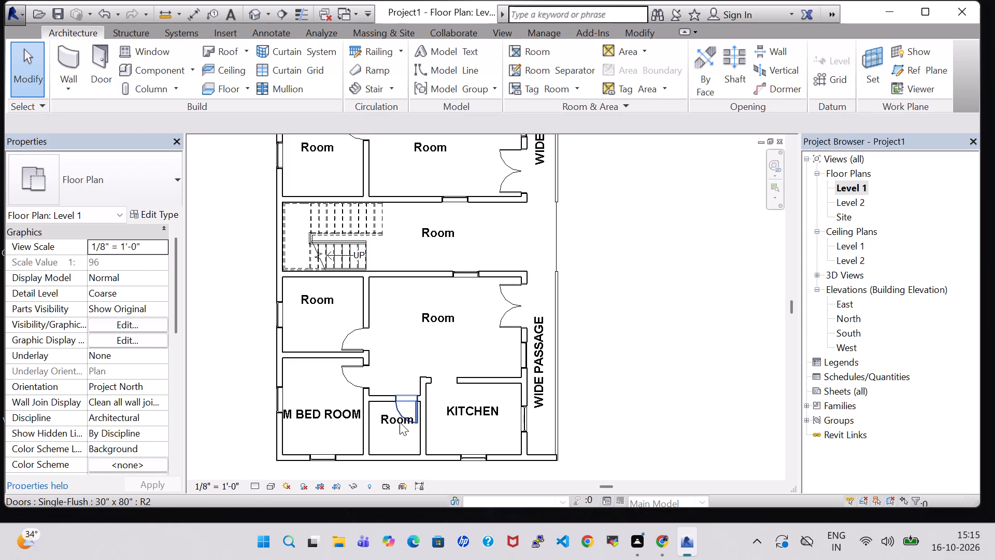
pyautogui.doubleClick(386, 419)
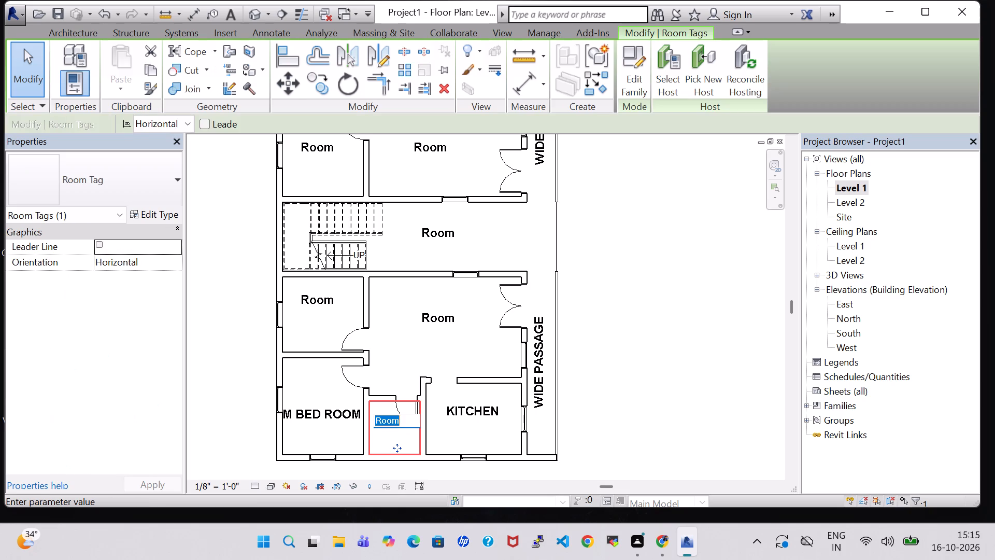
pyautogui.press('BackSpace')
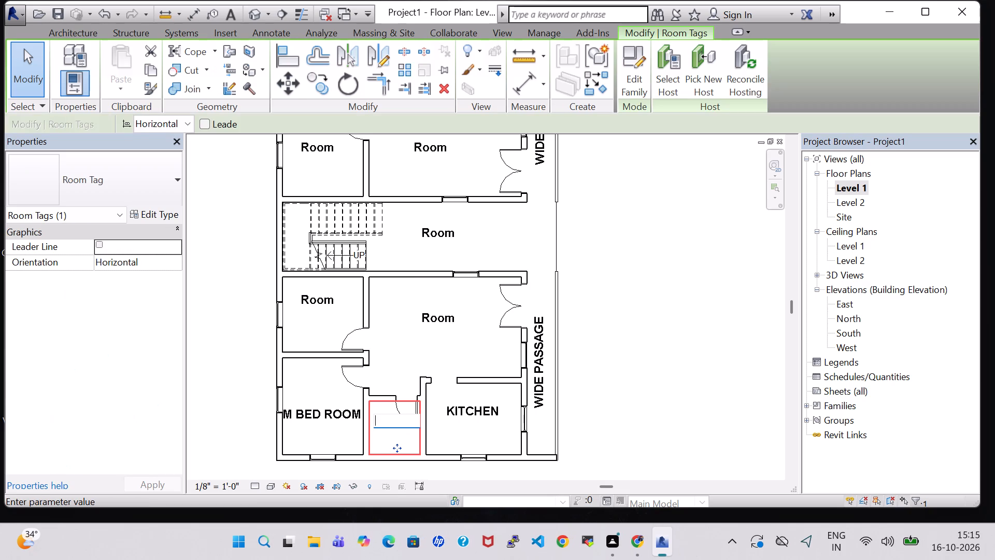
pyautogui.write('TOILET')
pyautogui.press('Return')
pyautogui.press('Left')
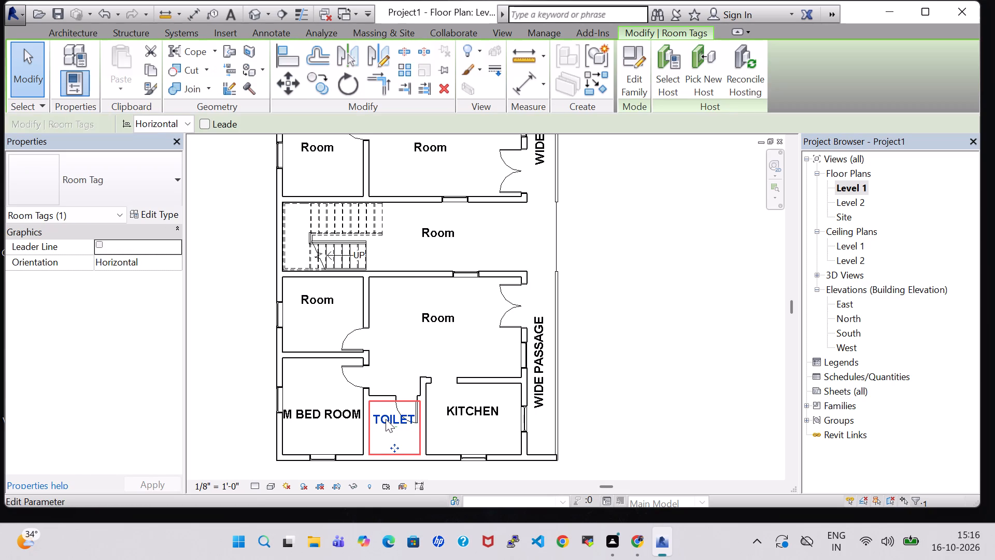
pyautogui.click(687, 357)
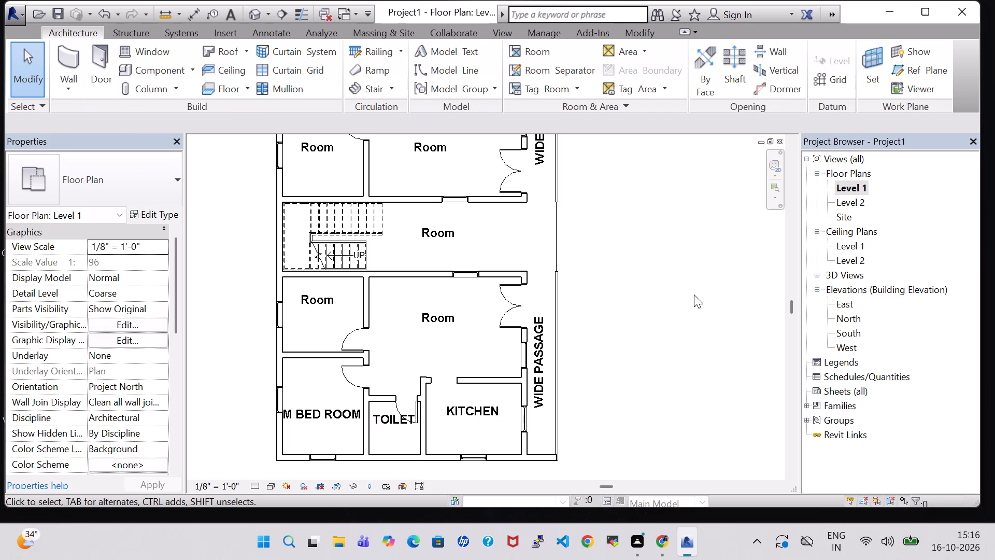
# Rename the tag of the central corridor beside the stairs as WIDE PASSAGE and nudge it slightly east.
pyautogui.scroll(-2, 681, 299)
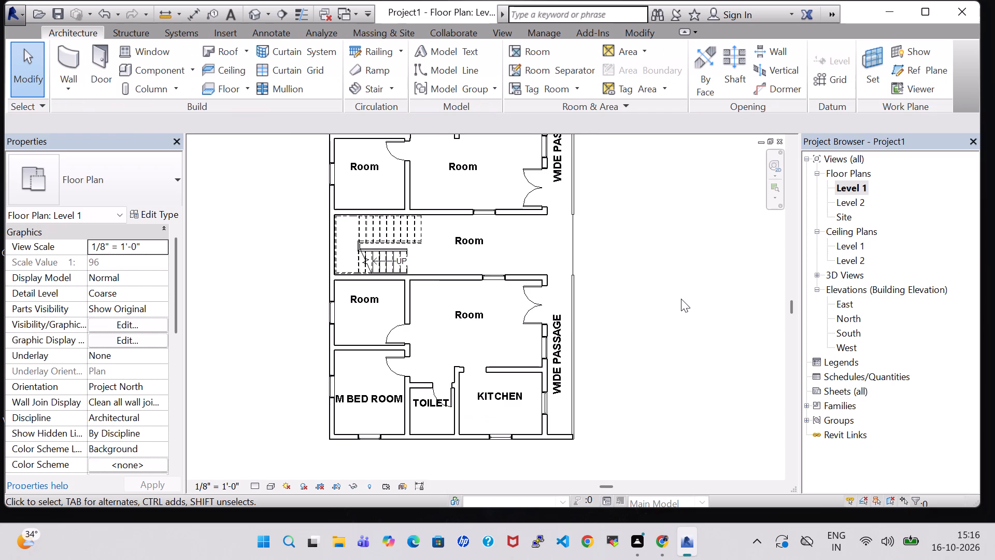
pyautogui.moveTo(687, 301); pyautogui.dragTo(690, 386, button='middle')
pyautogui.doubleClick(495, 332)
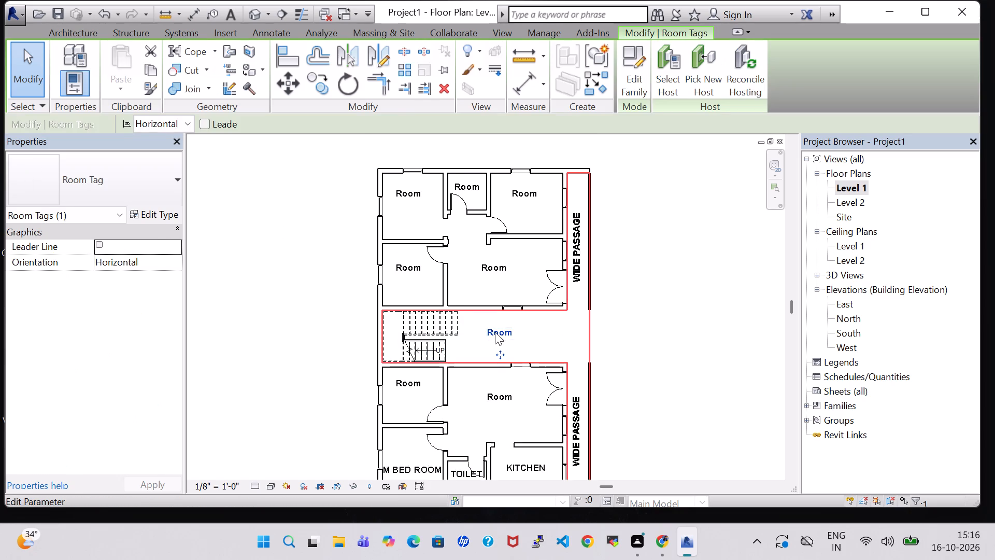
pyautogui.press('BackSpace')
pyautogui.write('WIDE PASS')
pyautogui.write('AGE')
pyautogui.press('Return')
pyautogui.press('Right')
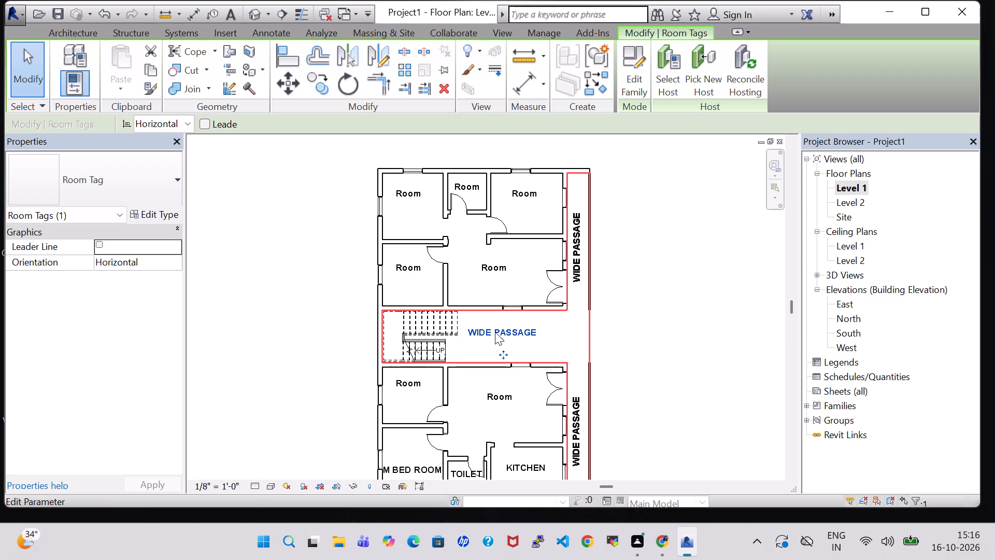
pyautogui.click(703, 335)
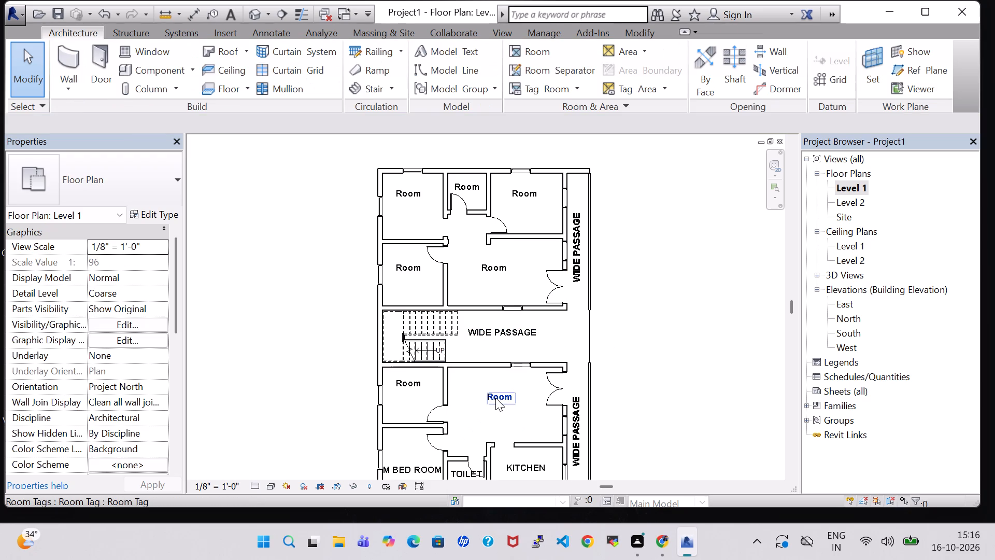
# Rename the tag of the lower unit's large central room as LIVING HALL.
pyautogui.doubleClick(495, 398)
pyautogui.press('BackSpace')
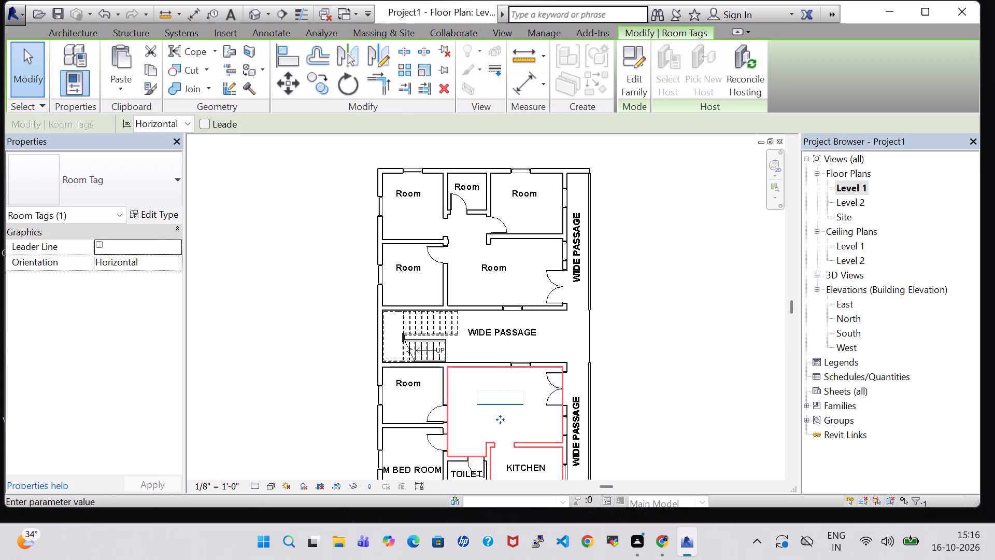
pyautogui.write('LIVING HALL')
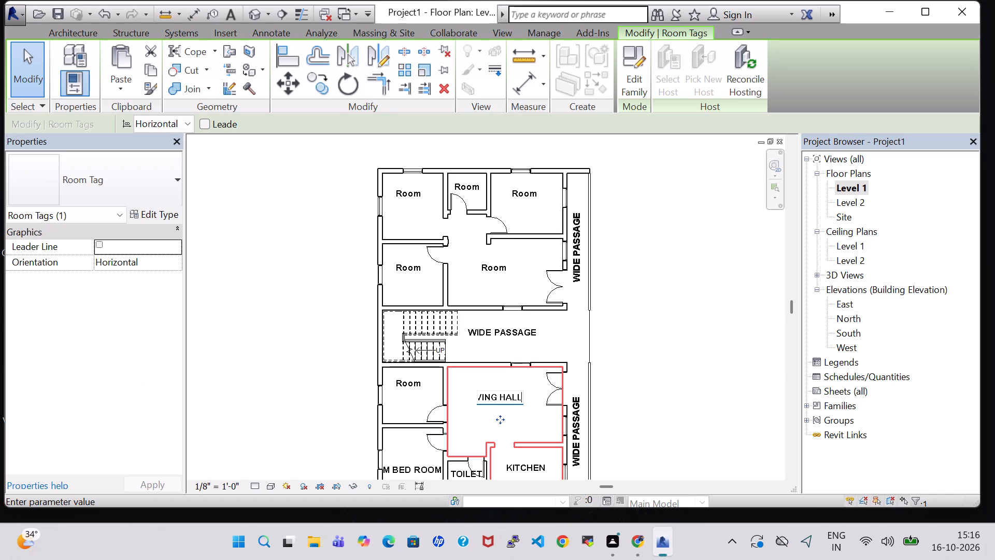
pyautogui.press('Return')
# Rename the tag of the lower unit's northwest room as BED ROOM and nudge it slightly east.
pyautogui.doubleClick(411, 384)
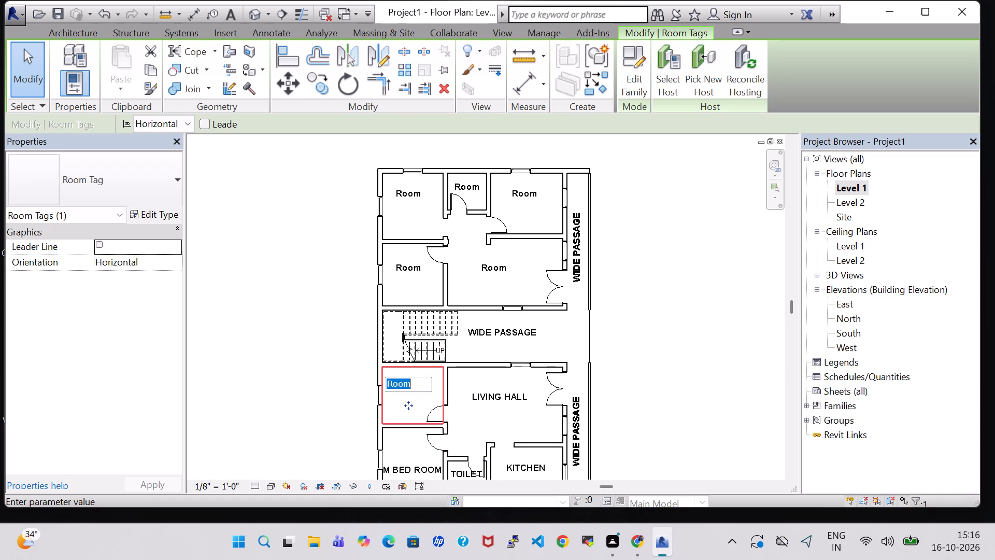
pyautogui.press('BackSpace')
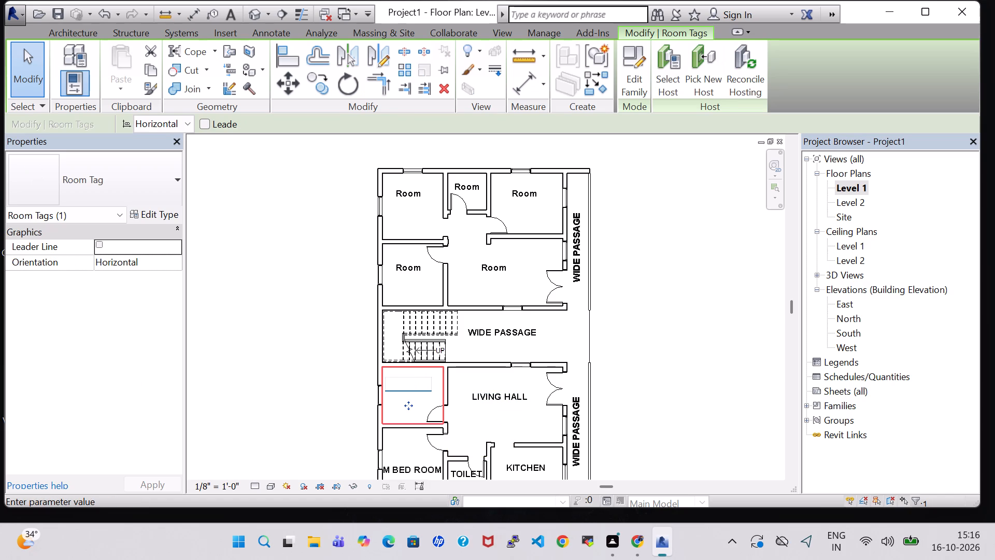
pyautogui.write('BED 1')
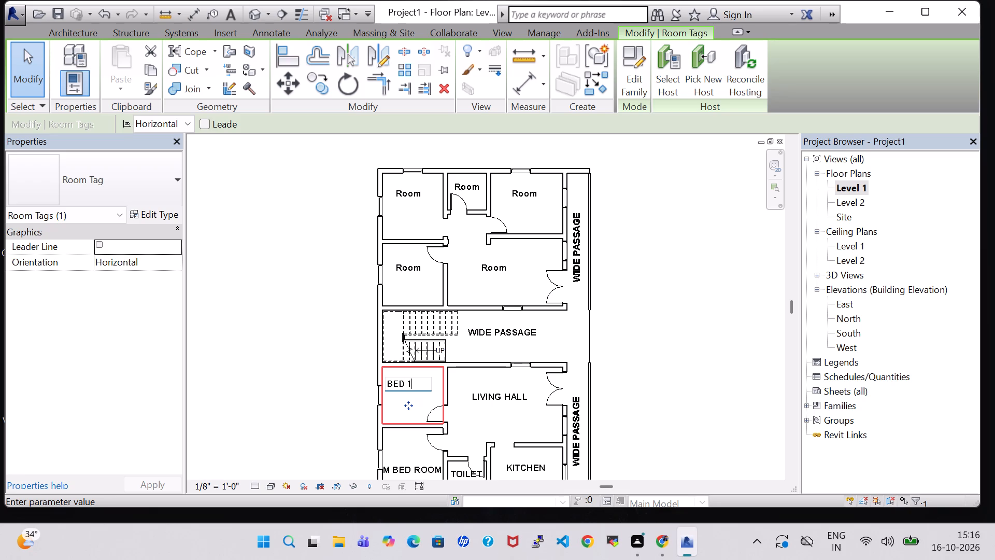
pyautogui.press('BackSpace')
pyautogui.write('ROOM')
pyautogui.press('Return')
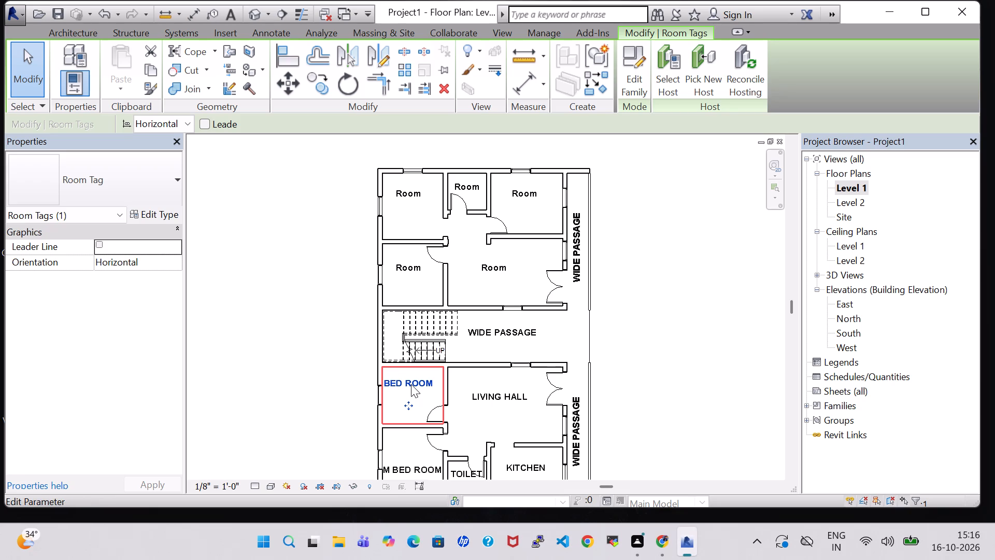
pyautogui.press('Right')
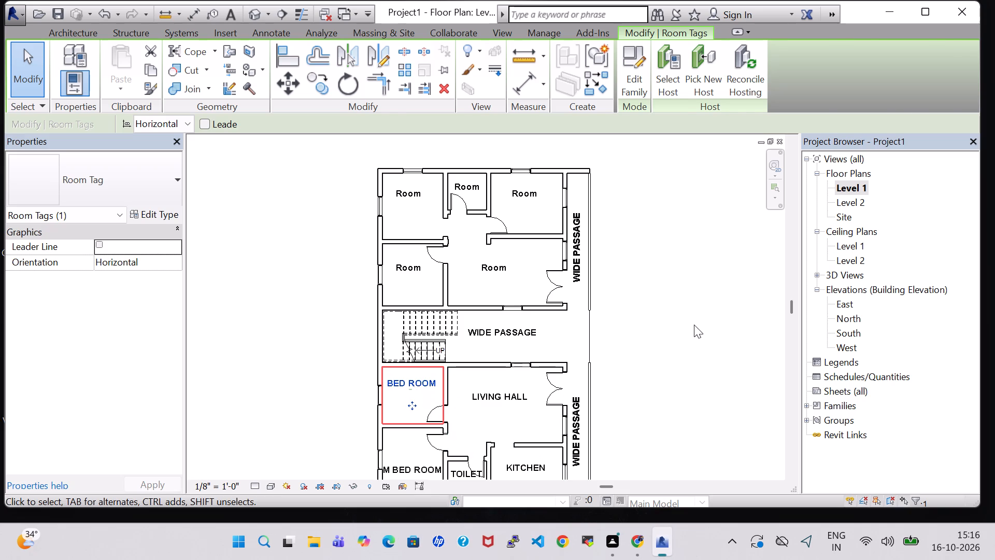
pyautogui.click(694, 325)
# Rename the tag of the upper unit's northwest room as KITCHEN.
pyautogui.scroll(-2, 691, 325)
pyautogui.moveTo(684, 291); pyautogui.dragTo(663, 378, button='middle')
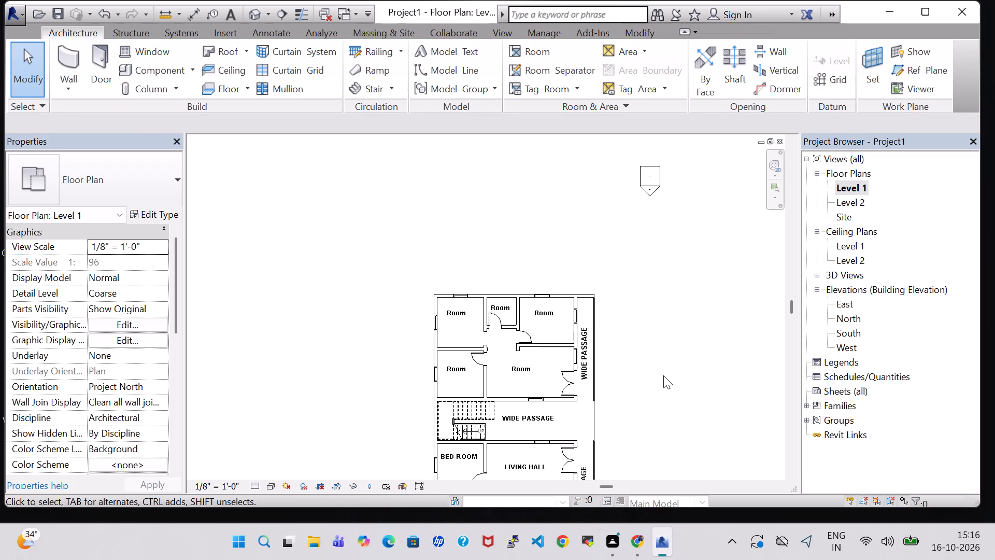
pyautogui.scroll(2, 663, 374)
pyautogui.scroll(-2, 574, 367)
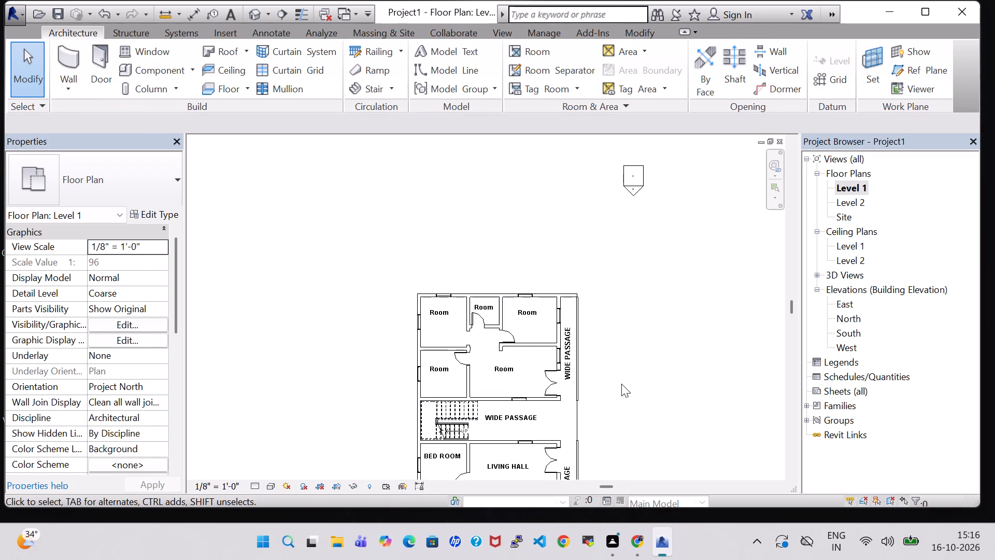
pyautogui.moveTo(621, 384); pyautogui.dragTo(617, 278, button='middle')
pyautogui.scroll(1, 595, 287)
pyautogui.doubleClick(414, 195)
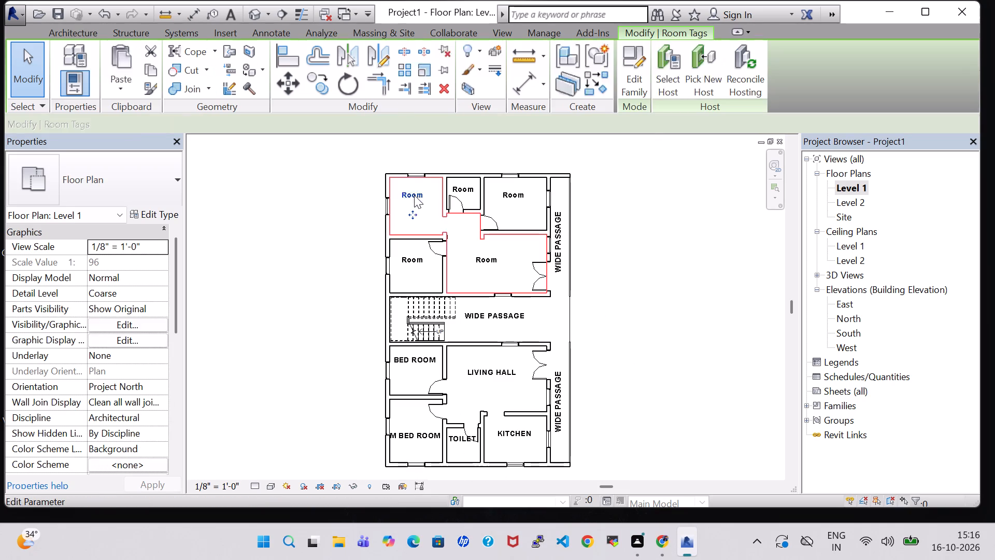
pyautogui.press('BackSpace')
pyautogui.write('KITCHEN')
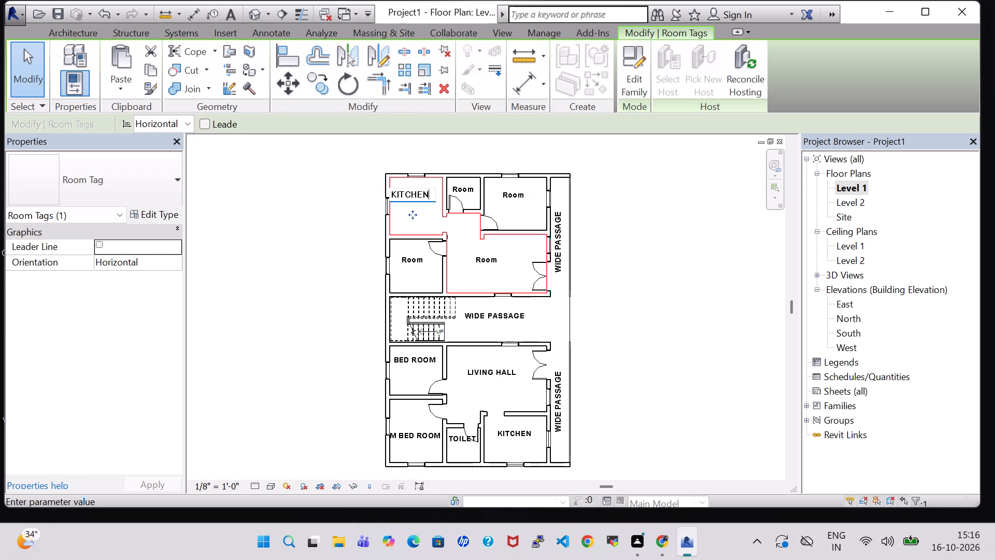
pyautogui.press('Return')
pyautogui.click(634, 209)
# Rename the tag of the upper unit's small north room beside the kitchen as TOILET.
pyautogui.scroll(5, 473, 181)
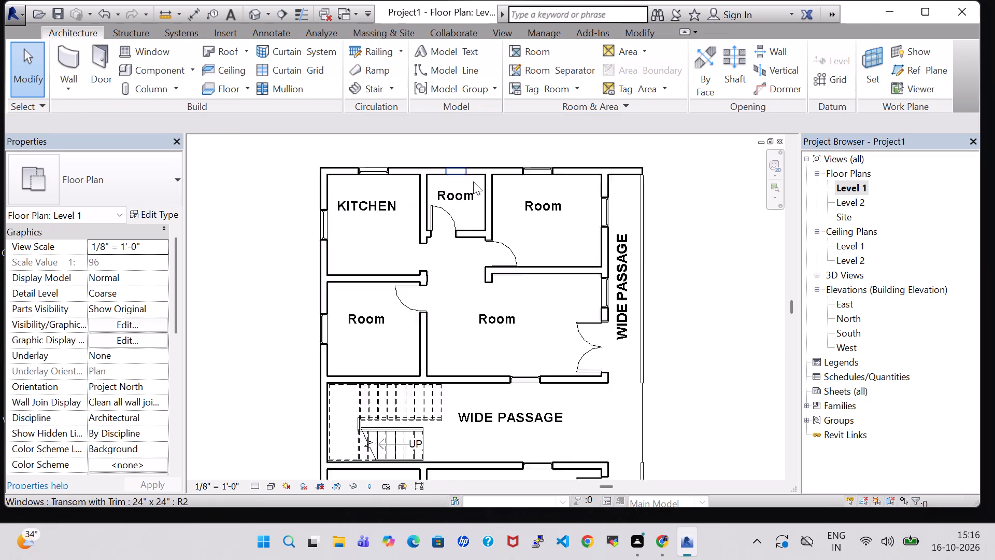
pyautogui.doubleClick(462, 208)
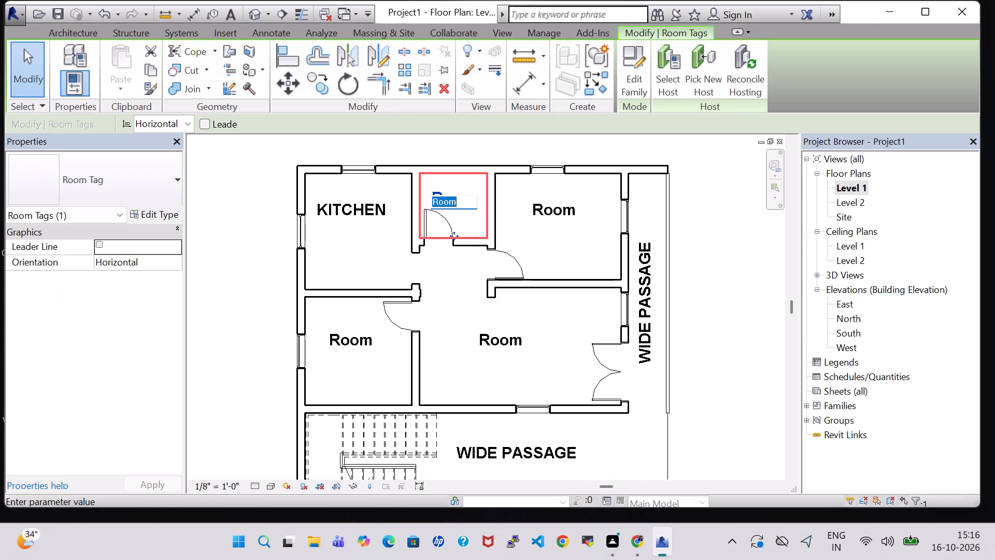
pyautogui.press('BackSpace')
pyautogui.write('TOILET')
pyautogui.press('Return')
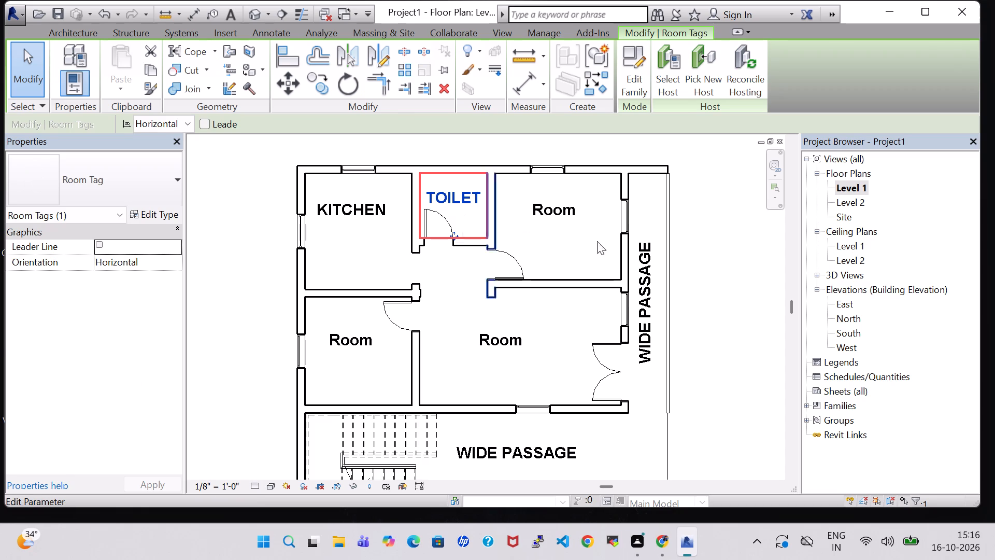
pyautogui.click(710, 276)
# Rename the tag of the upper unit's northeast room as BED ROOM 1.
pyautogui.doubleClick(553, 207)
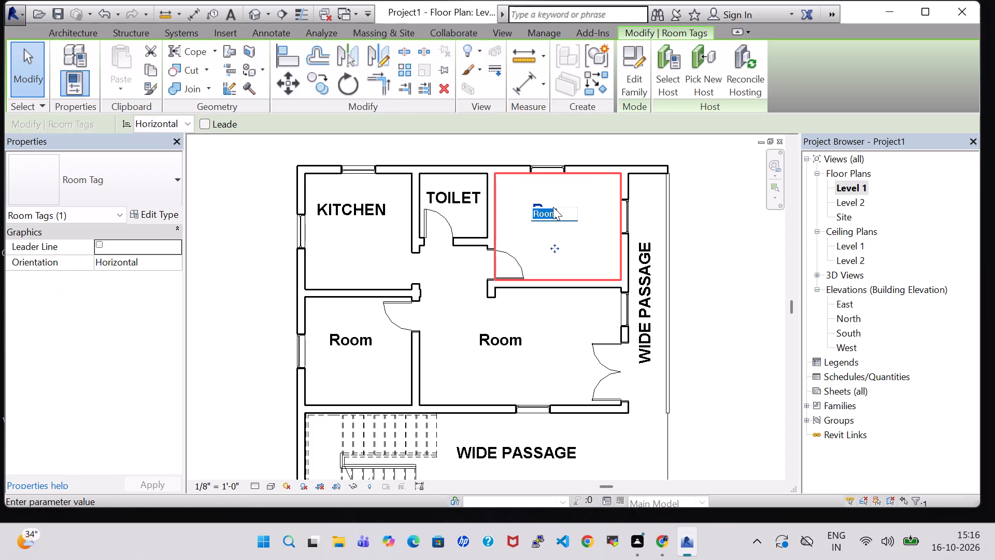
pyautogui.press('BackSpace')
pyautogui.write('BED ROOM 1')
pyautogui.press('Return')
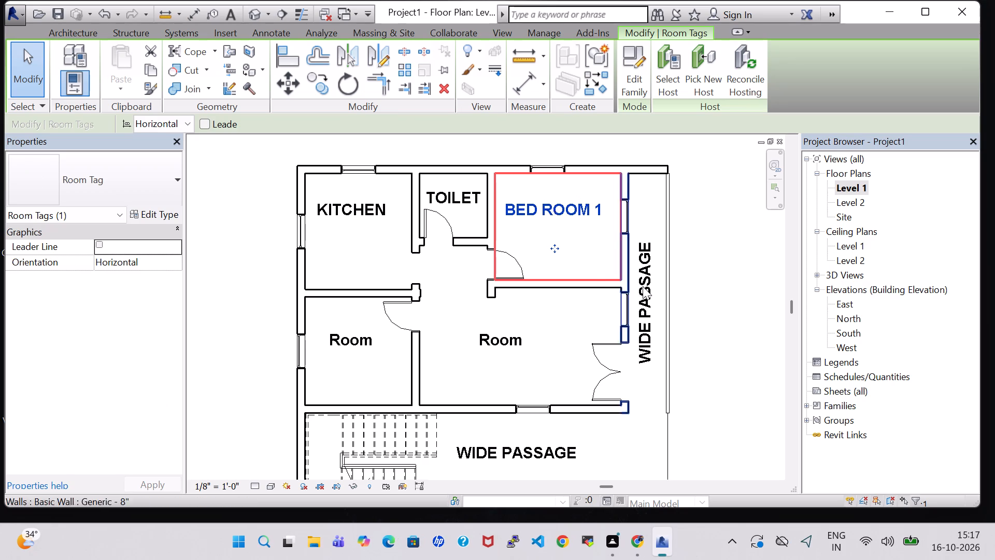
# Extend the name of the lower unit's northwest bedroom tag to BED ROOM 1.
pyautogui.scroll(-3, 629, 283)
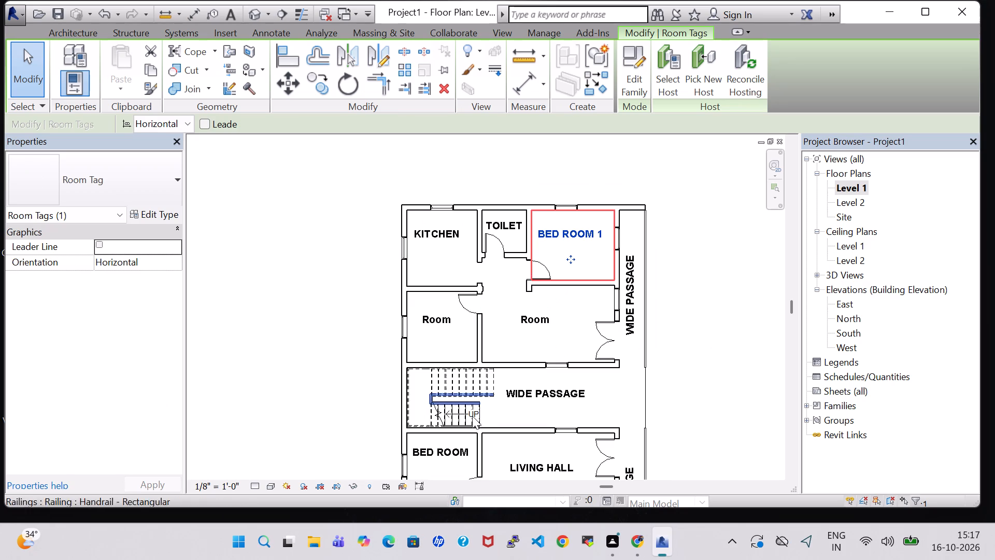
pyautogui.doubleClick(453, 459)
pyautogui.click(464, 451)
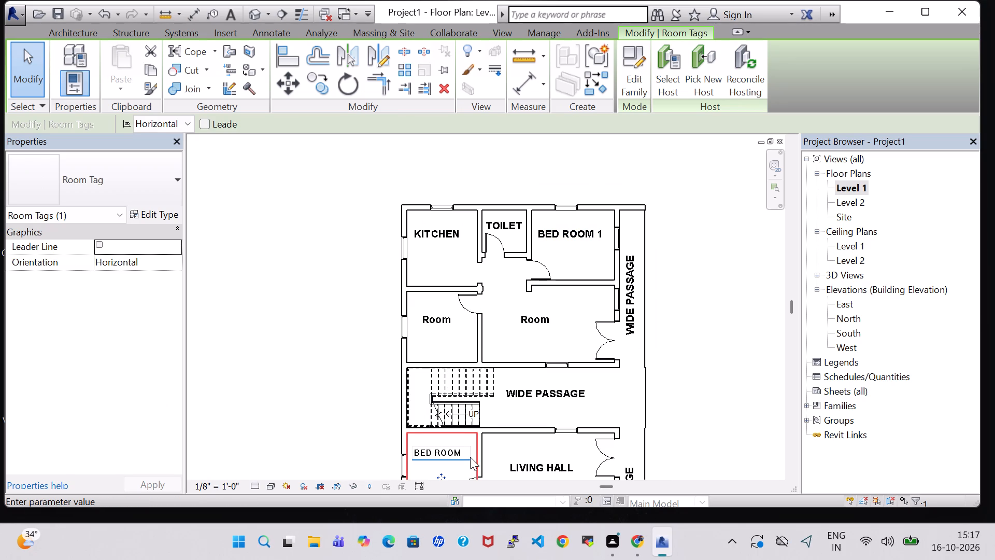
pyautogui.press('space')
pyautogui.press('1')
pyautogui.click(691, 405)
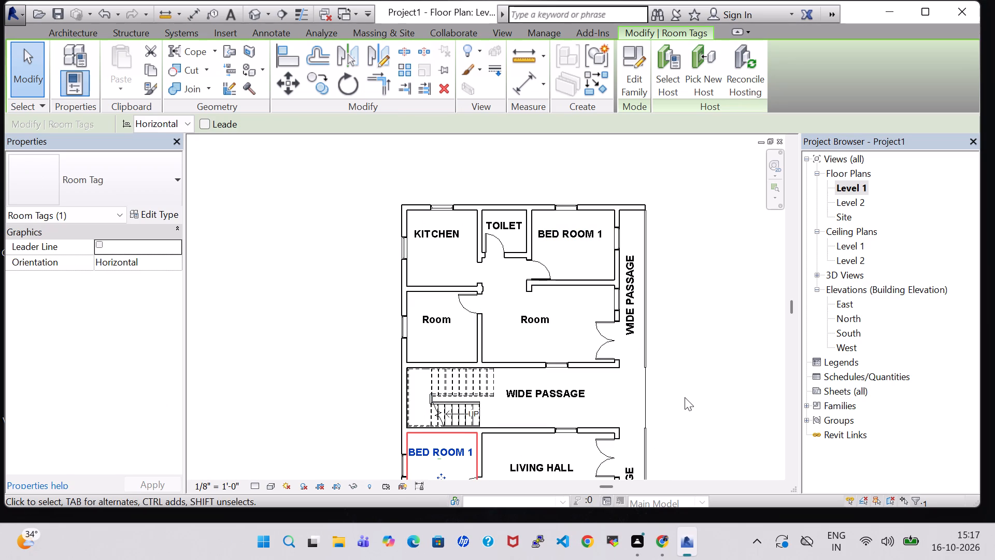
# Rename the tag of the upper unit's large central room beside the double door as LIVING HALL.
pyautogui.scroll(-2, 685, 397)
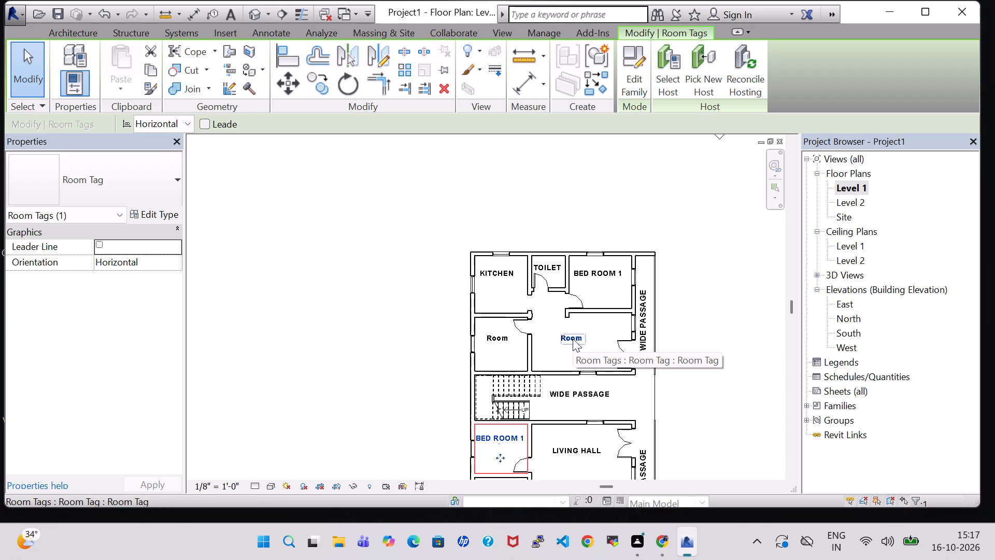
pyautogui.doubleClick(573, 339)
pyautogui.press('BackSpace')
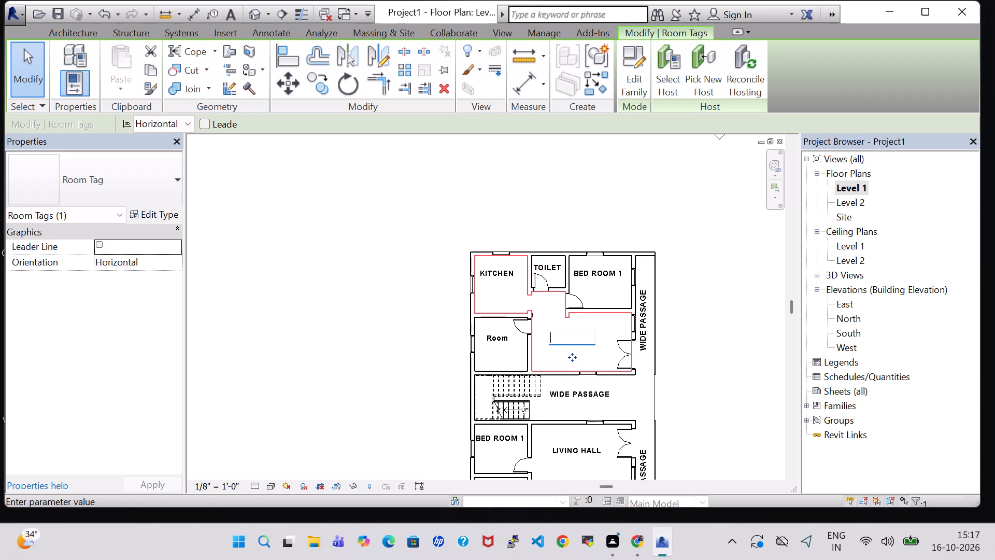
pyautogui.write('LIVING HALL')
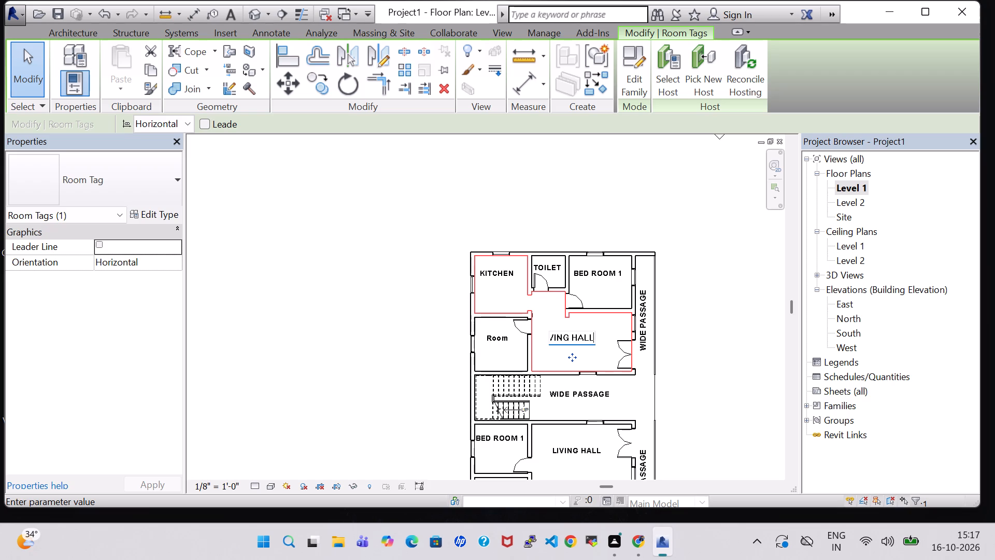
pyautogui.press('Return')
# Rename the tag of the upper unit's southwest room, above the staircase, as M BED ROOM.
pyautogui.doubleClick(502, 335)
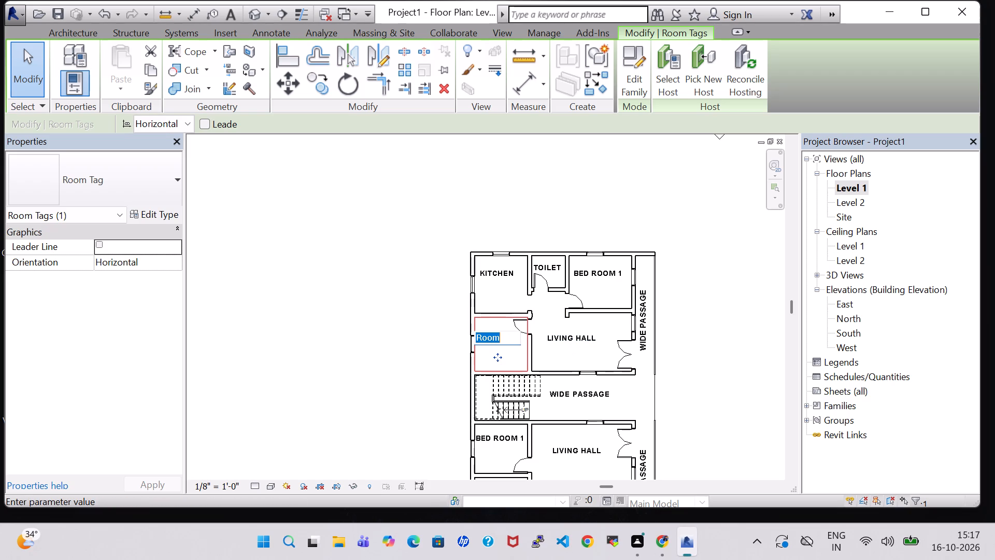
pyautogui.press('BackSpace')
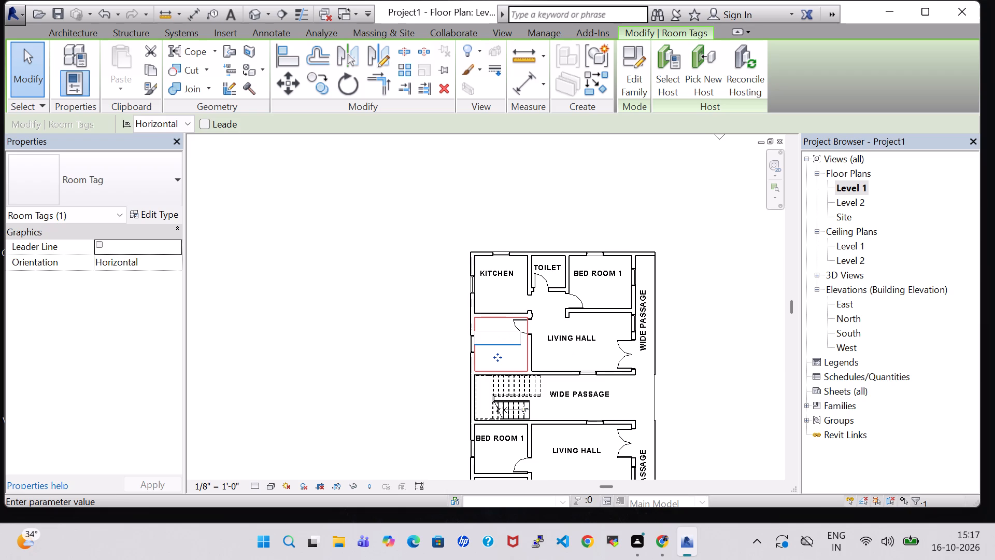
pyautogui.write('M')
pyautogui.press('space')
pyautogui.write('BED ROOM')
pyautogui.press('Return')
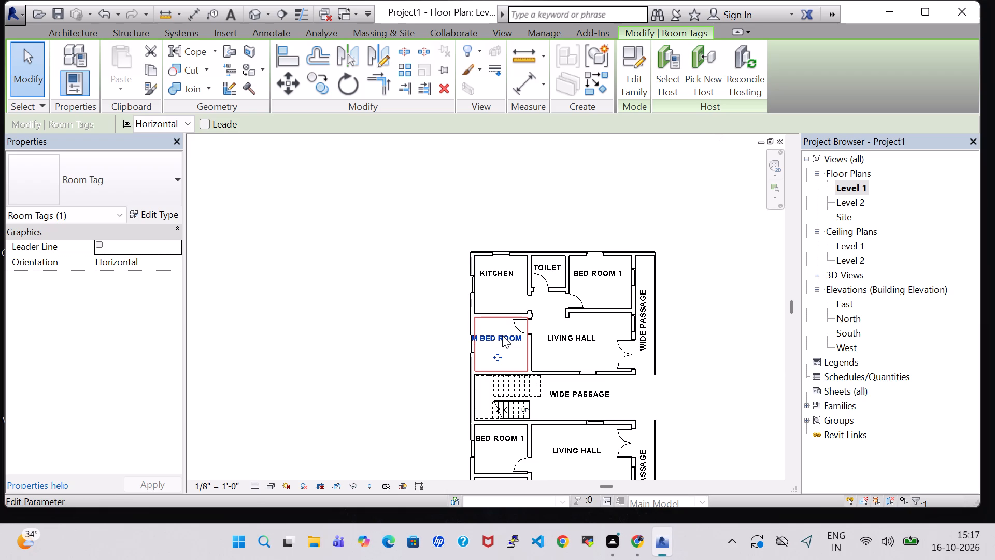
# Nudge the upper unit's M BED ROOM tag slightly right and down so its text fits between the room's walls.
pyautogui.press('Right')
pyautogui.press('Right')
pyautogui.press('Down')
pyautogui.press('Down')
pyautogui.press('Left')
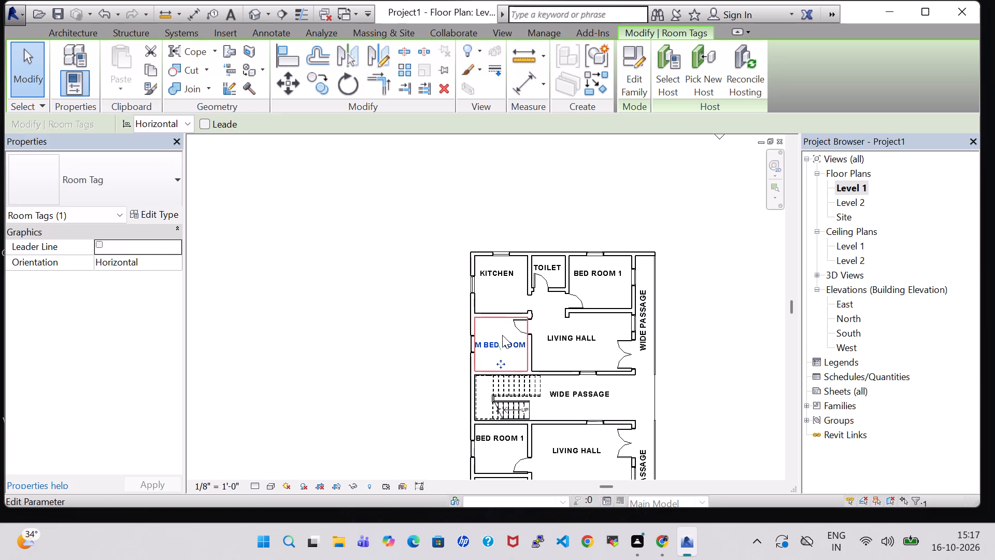
pyautogui.scroll(6, 502, 335)
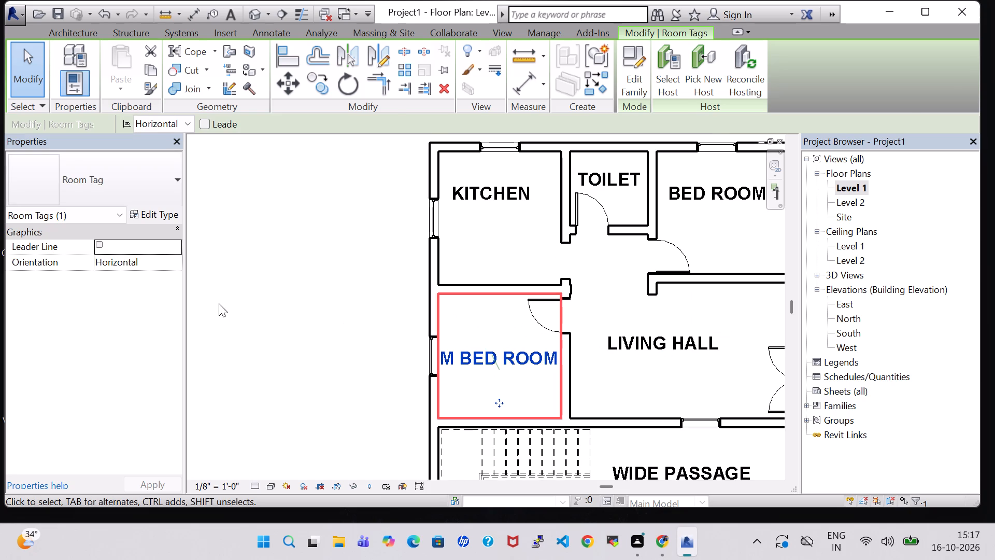
pyautogui.click(322, 314)
# Review the room names across both units and the passages on the Level 1 floor plan.
pyautogui.scroll(-5, 322, 316)
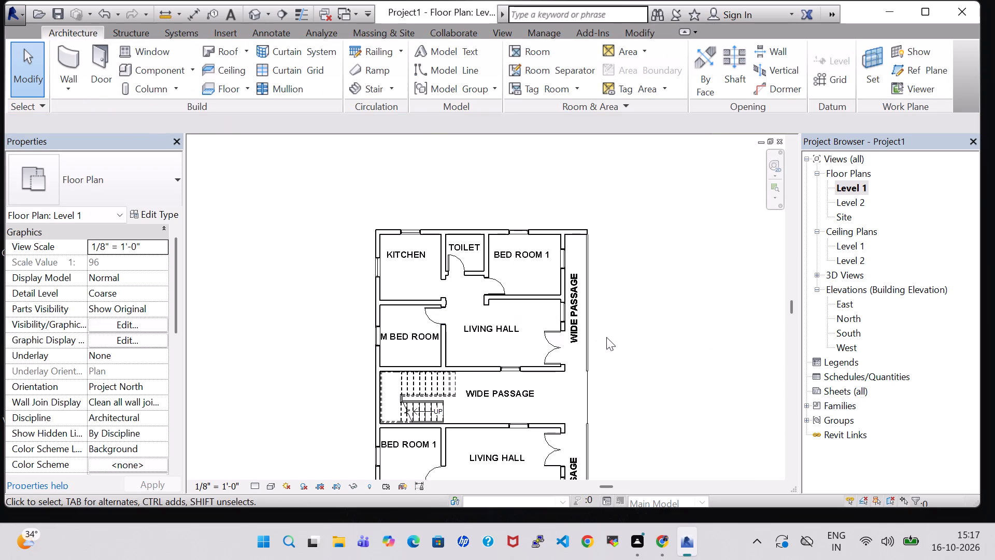
pyautogui.moveTo(650, 337); pyautogui.dragTo(657, 264, button='middle')
pyautogui.middleClick(657, 264)
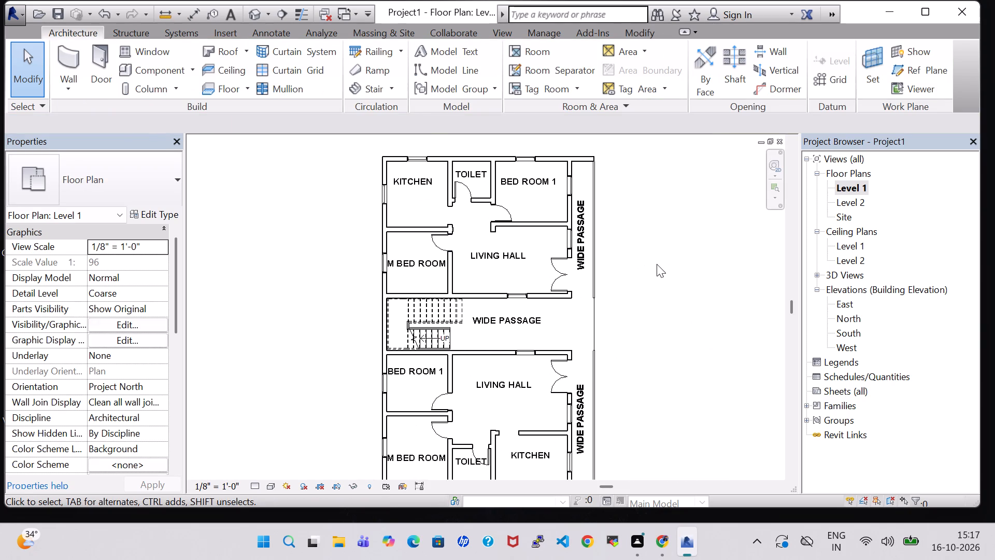
pyautogui.scroll(-1, 646, 300)
pyautogui.moveTo(646, 300); pyautogui.dragTo(627, 287, button='middle')
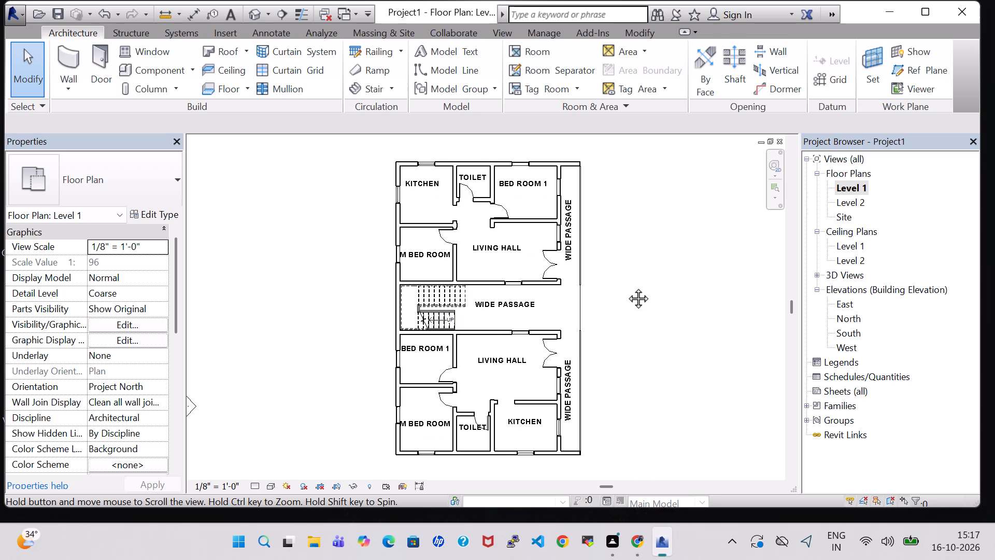
pyautogui.moveTo(627, 287); pyautogui.dragTo(630, 285, button='middle')
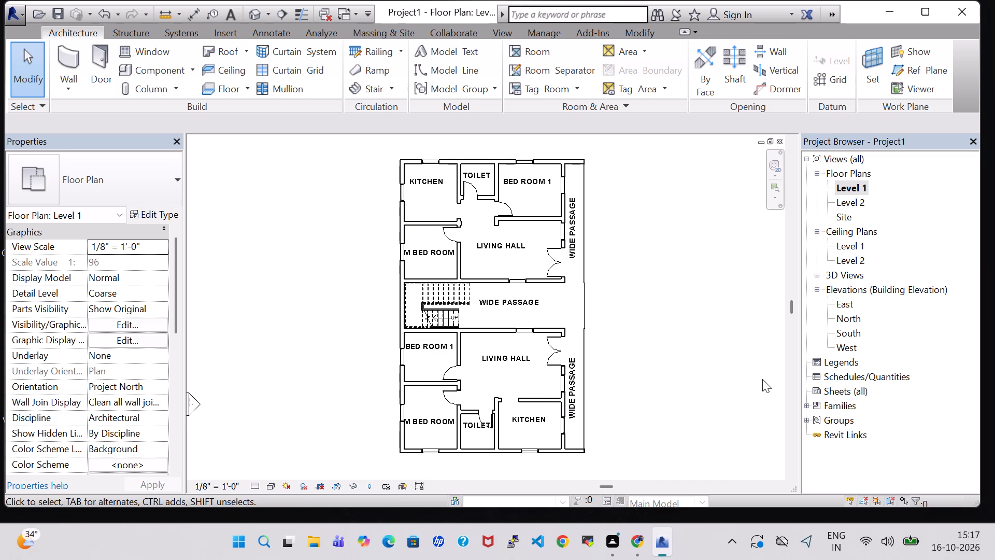
pyautogui.scroll(3, 605, 357)
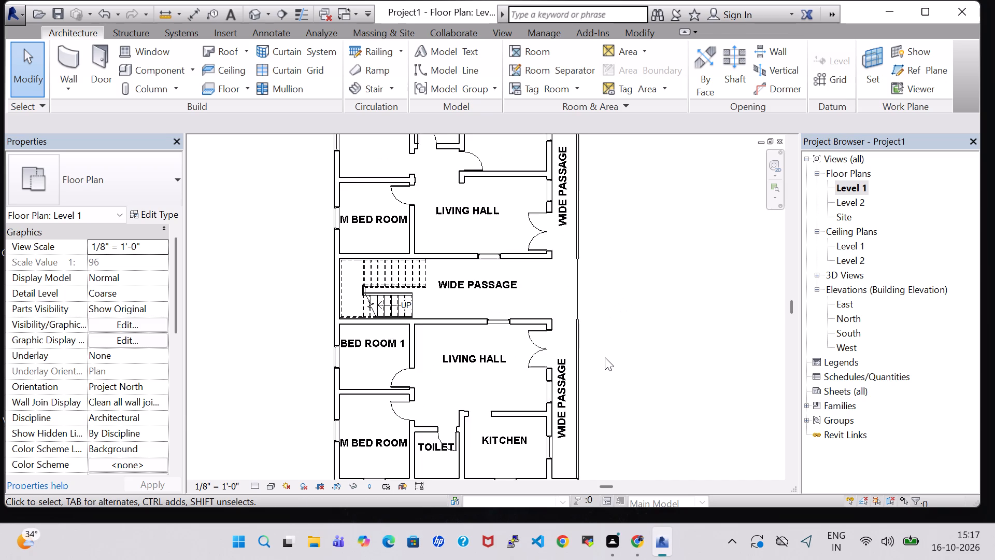
pyautogui.moveTo(605, 357); pyautogui.dragTo(629, 341, button='middle')
pyautogui.scroll(-2, 575, 377)
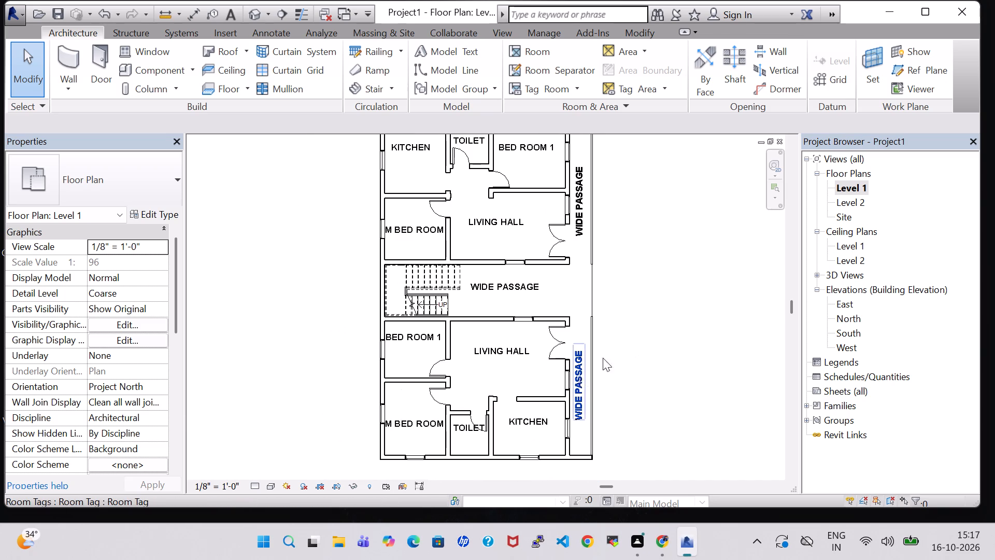
pyautogui.scroll(-1, 650, 309)
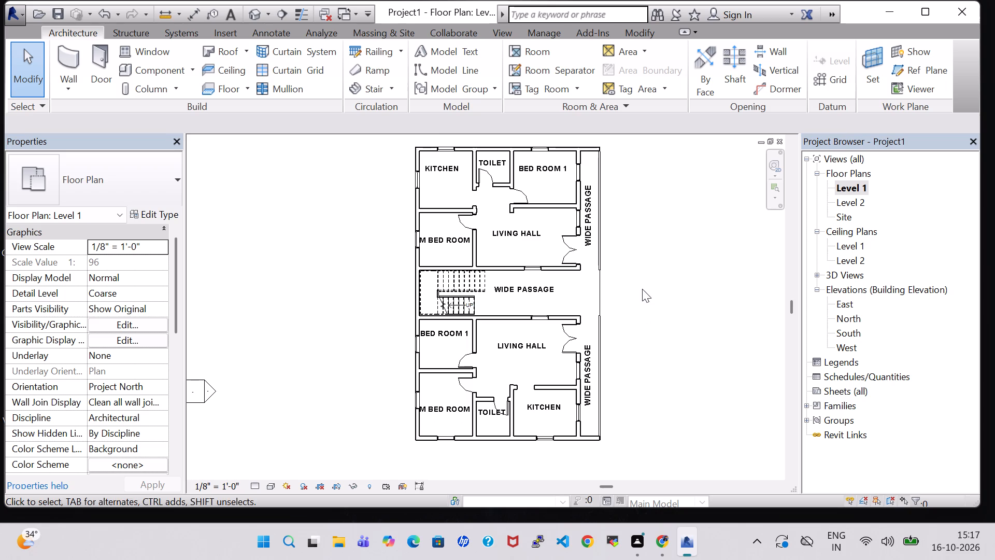
# Open the 3D view and examine the building's passage side, railings, staircase and interior rooms from several angles.
pyautogui.click(254, 10)
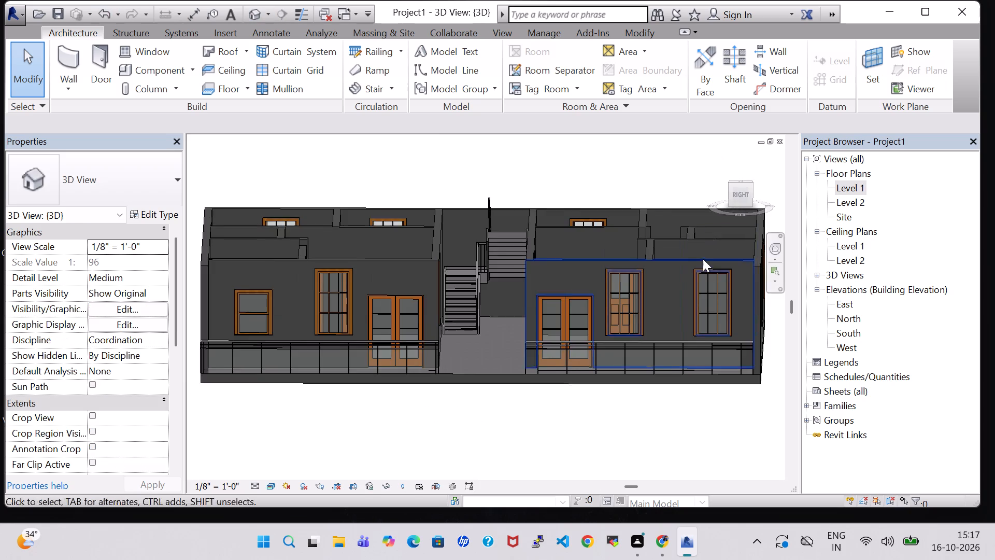
pyautogui.scroll(-1, 703, 261)
pyautogui.moveTo(509, 408); pyautogui.dragTo(524, 411, button='middle')
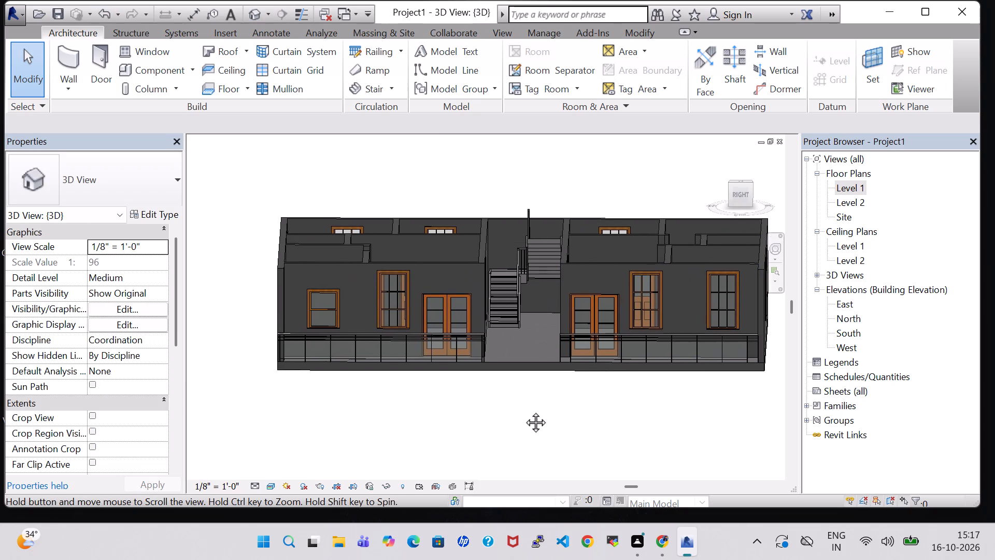
pyautogui.moveTo(524, 411); pyautogui.dragTo(577, 415, button='middle')
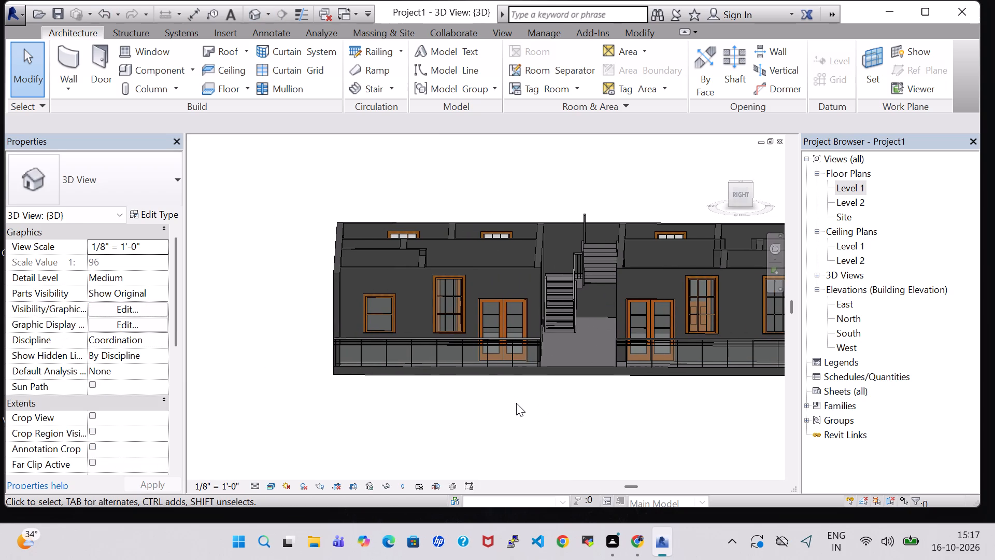
pyautogui.keyDown('shift'); pyautogui.moveTo(516, 403); pyautogui.dragTo(518, 455, button='middle'); pyautogui.keyUp('shift')
pyautogui.keyDown('shift'); pyautogui.moveTo(479, 424); pyautogui.dragTo(547, 414, button='middle'); pyautogui.keyUp('shift')
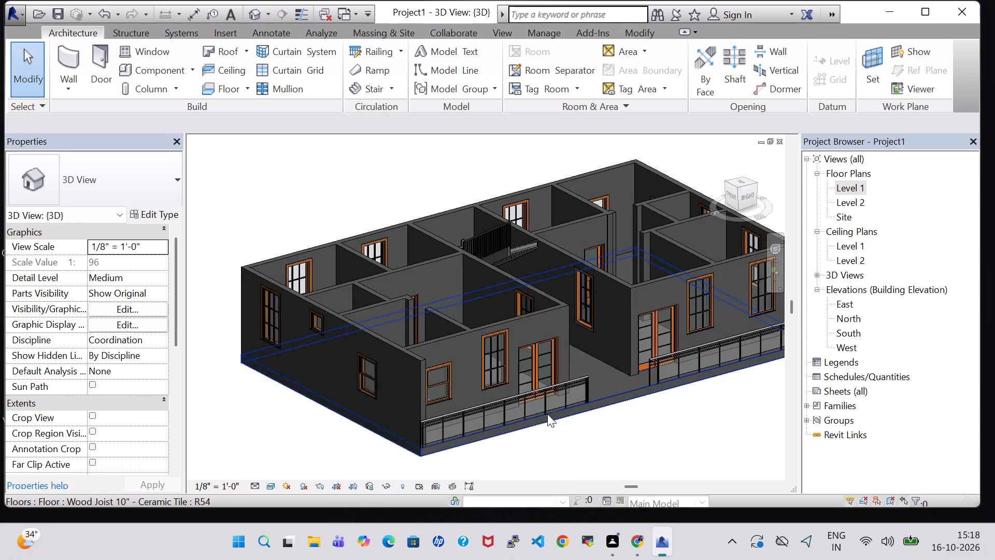
pyautogui.keyDown('shift'); pyautogui.moveTo(632, 419); pyautogui.dragTo(553, 429, button='middle'); pyautogui.keyUp('shift')
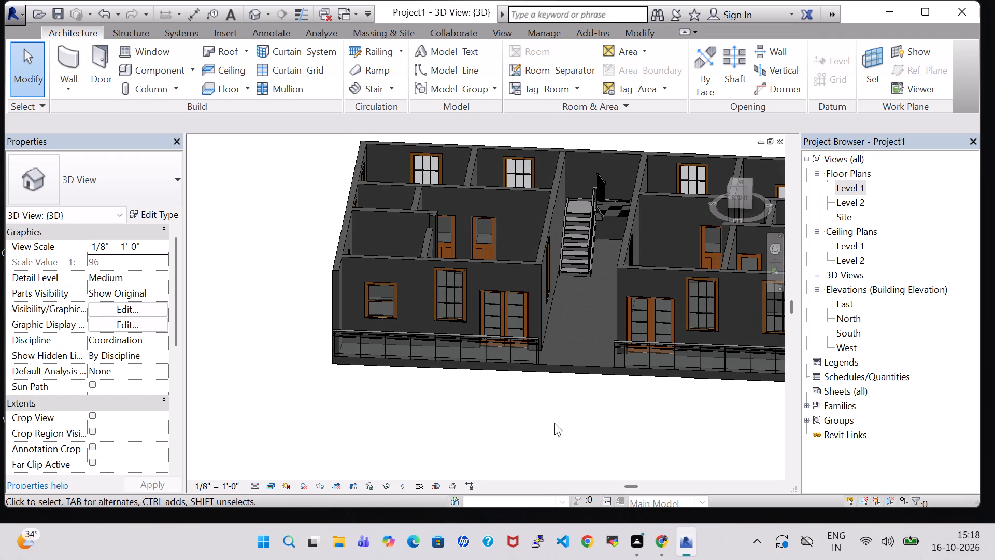
pyautogui.keyDown('shift'); pyautogui.moveTo(558, 409); pyautogui.dragTo(563, 442, button='middle'); pyautogui.keyUp('shift')
pyautogui.keyDown('shift'); pyautogui.moveTo(491, 398); pyautogui.dragTo(530, 411, button='middle'); pyautogui.keyUp('shift')
pyautogui.keyDown('shift'); pyautogui.moveTo(505, 430); pyautogui.dragTo(433, 390, button='middle'); pyautogui.keyUp('shift')
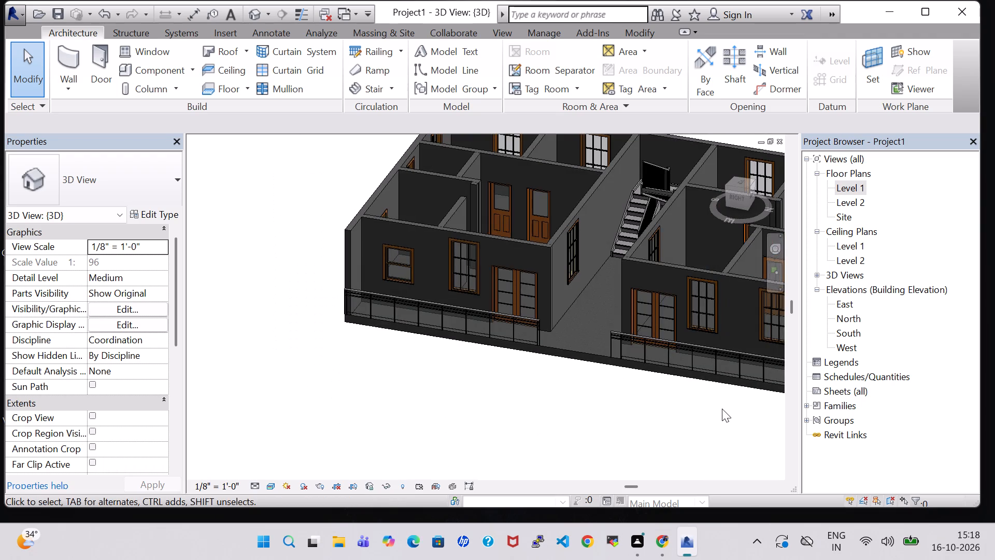
pyautogui.keyDown('shift'); pyautogui.moveTo(722, 409); pyautogui.dragTo(610, 391, button='middle'); pyautogui.keyUp('shift')
pyautogui.moveTo(610, 391); pyautogui.dragTo(256, 300, button='middle')
pyautogui.keyDown('shift'); pyautogui.moveTo(392, 356); pyautogui.dragTo(528, 356, button='middle'); pyautogui.keyUp('shift')
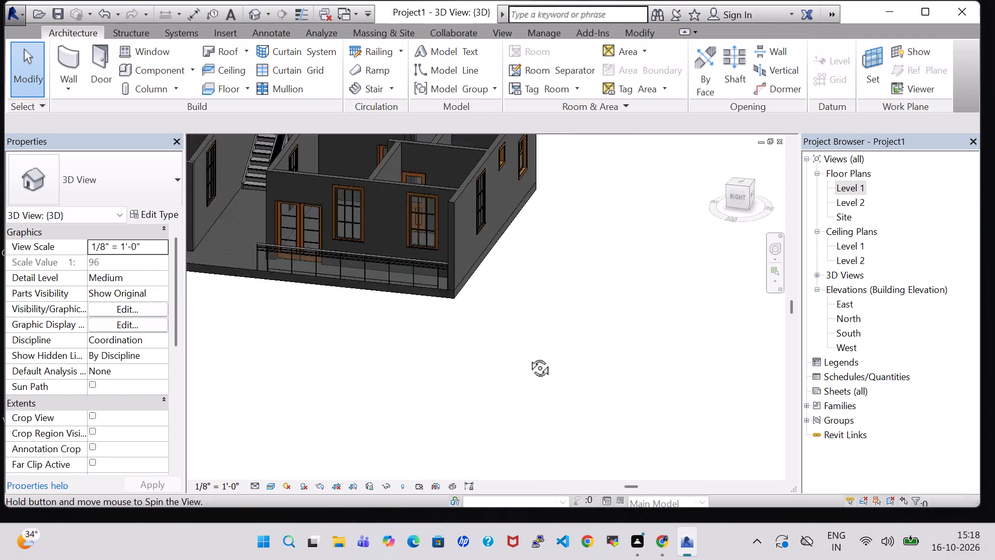
pyautogui.keyDown('shift'); pyautogui.moveTo(528, 356); pyautogui.dragTo(539, 355, button='middle'); pyautogui.keyUp('shift')
pyautogui.moveTo(414, 340); pyautogui.dragTo(587, 355, button='middle')
pyautogui.keyDown('shift'); pyautogui.moveTo(459, 345); pyautogui.dragTo(491, 386, button='middle'); pyautogui.keyUp('shift')
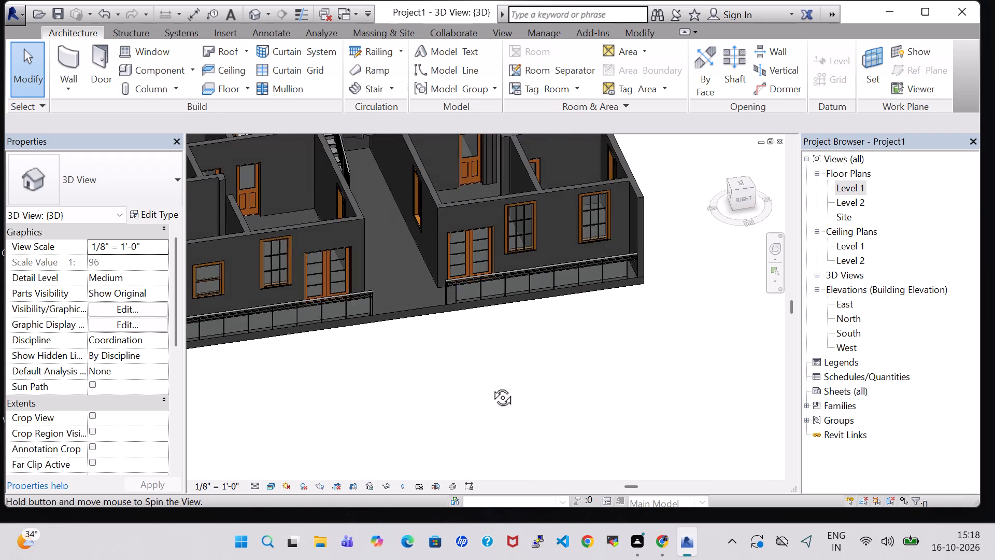
pyautogui.keyDown('shift'); pyautogui.moveTo(491, 386); pyautogui.dragTo(495, 395, button='middle'); pyautogui.keyUp('shift')
pyautogui.moveTo(486, 372); pyautogui.dragTo(491, 388, button='middle')
pyautogui.middleClick(491, 388)
pyautogui.keyDown('shift'); pyautogui.moveTo(491, 377); pyautogui.dragTo(464, 324, button='middle'); pyautogui.keyUp('shift')
pyautogui.moveTo(475, 366); pyautogui.dragTo(467, 302, button='middle')
pyautogui.scroll(-1, 464, 304)
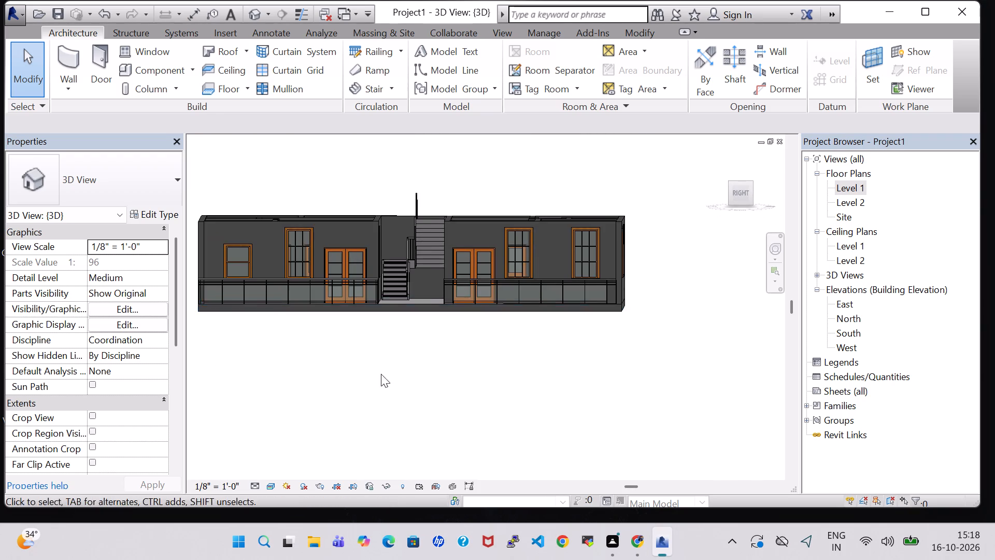
pyautogui.moveTo(381, 374); pyautogui.dragTo(439, 394, button='middle')
pyautogui.keyDown('shift'); pyautogui.moveTo(486, 350); pyautogui.dragTo(515, 367, button='middle'); pyautogui.keyUp('shift')
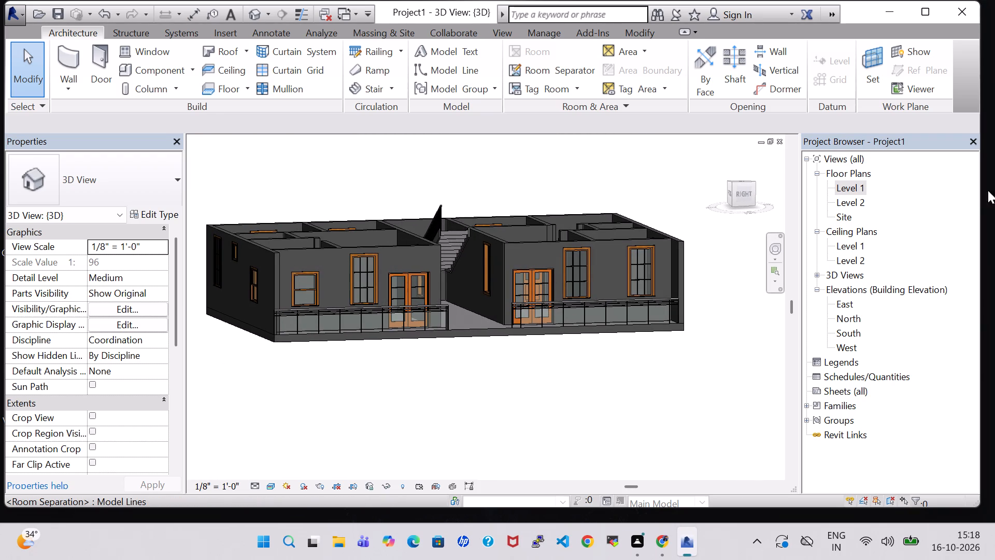
# Return to the Level 1 floor plan and look over the labelled layout of both units.
pyautogui.doubleClick(855, 185)
pyautogui.scroll(-2, 601, 239)
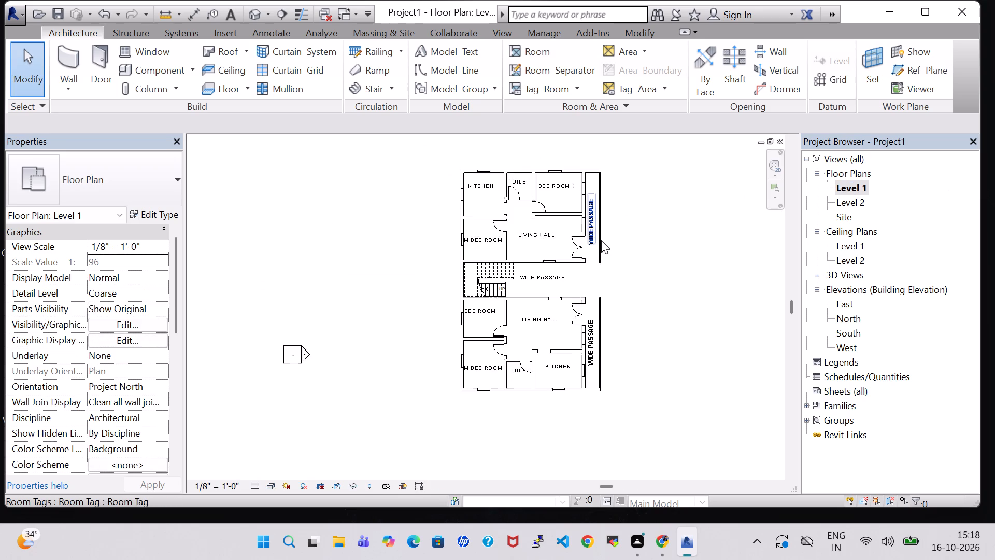
pyautogui.scroll(-3, 601, 240)
pyautogui.scroll(7, 665, 292)
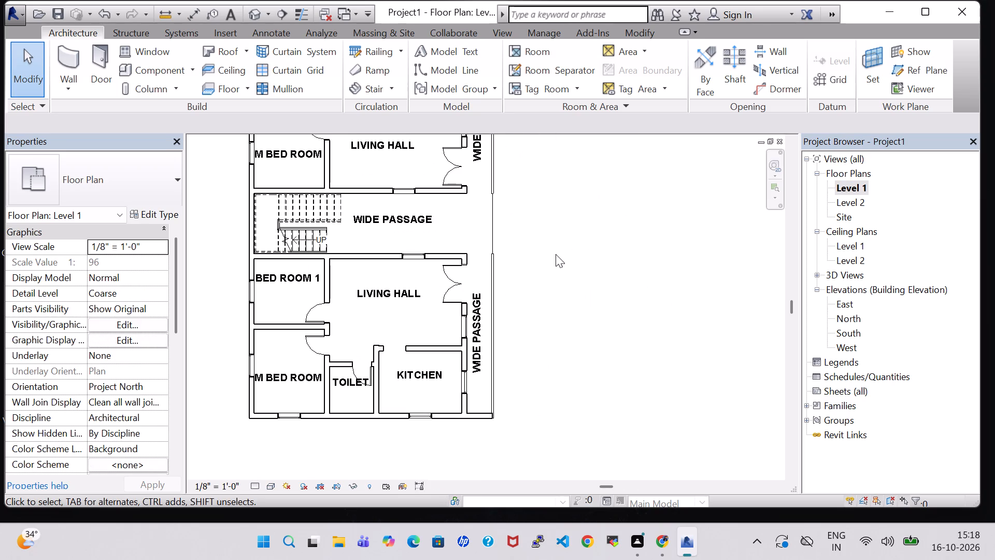
pyautogui.moveTo(605, 355); pyautogui.dragTo(611, 368, button='middle')
pyautogui.moveTo(580, 267); pyautogui.dragTo(603, 305, button='middle')
pyautogui.scroll(-3, 600, 304)
pyautogui.moveTo(596, 240); pyautogui.dragTo(611, 289, button='middle')
pyautogui.scroll(1, 593, 281)
pyautogui.moveTo(595, 284); pyautogui.dragTo(595, 242, button='middle')
pyautogui.click(658, 251)
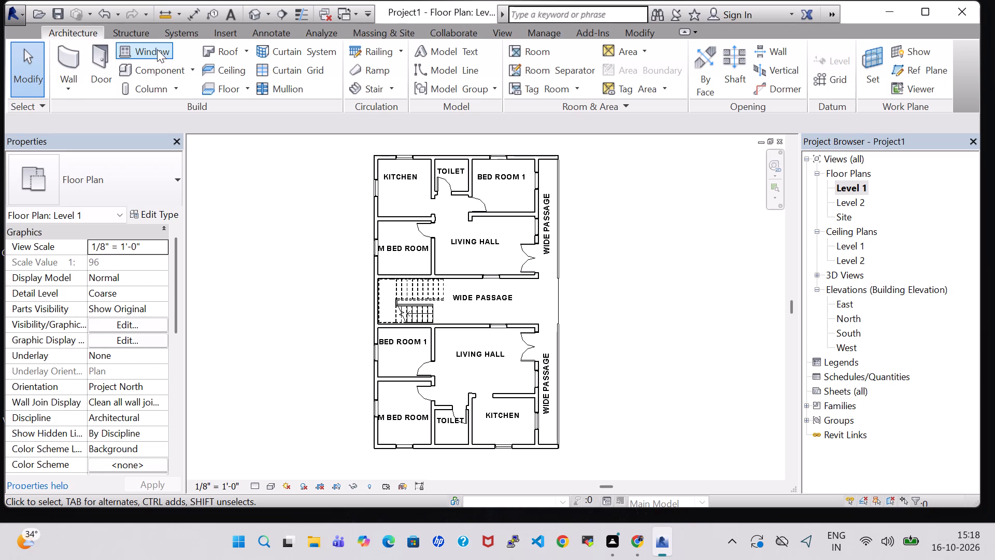
# Load the Bed-Box family from the Beds folder of the US Imperial Furniture library for component placement.
pyautogui.click(157, 63)
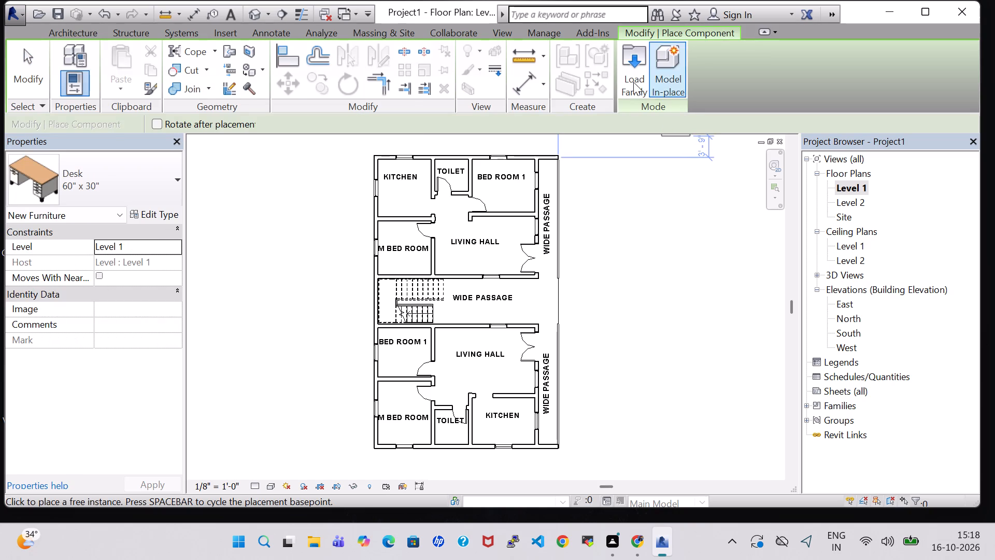
pyautogui.click(630, 68)
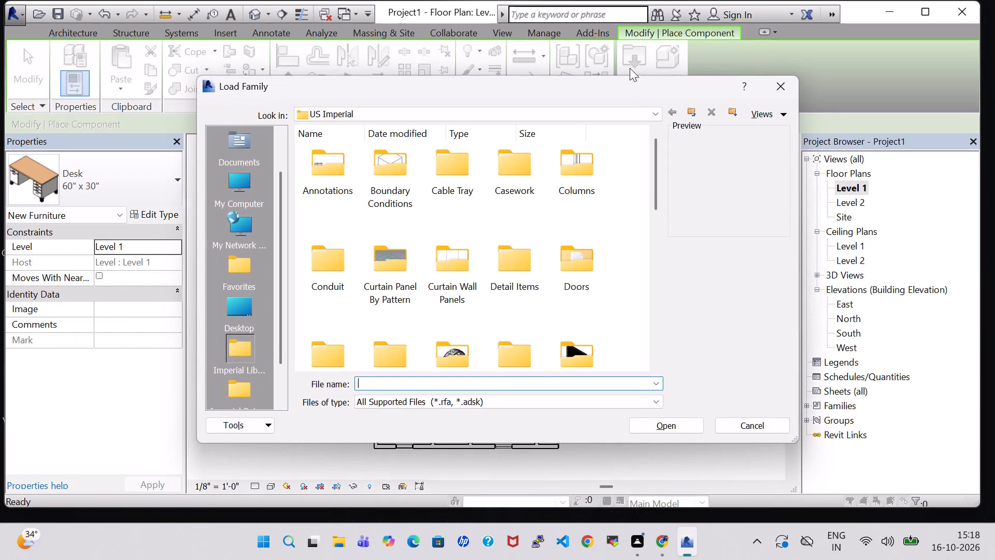
pyautogui.scroll(-2, 486, 318)
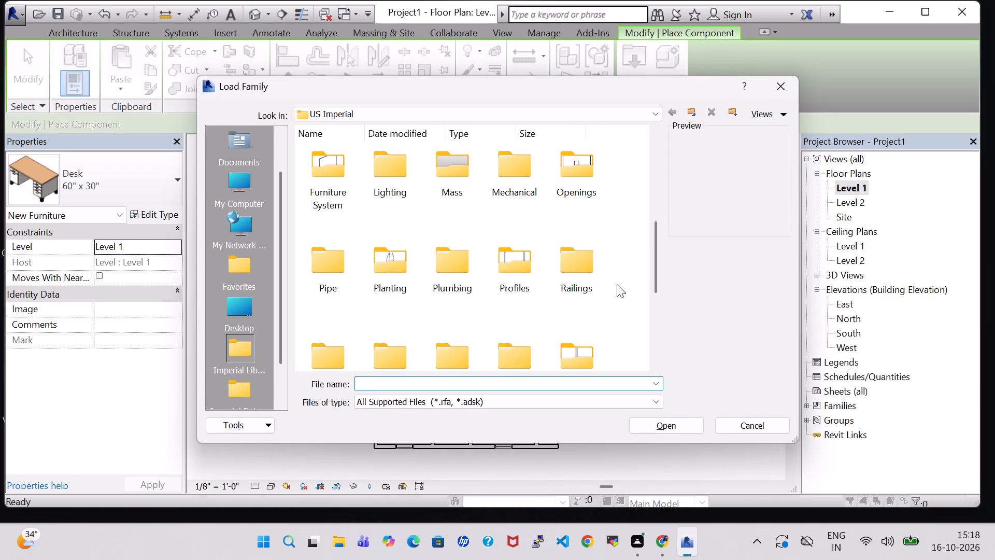
pyautogui.scroll(-1, 516, 284)
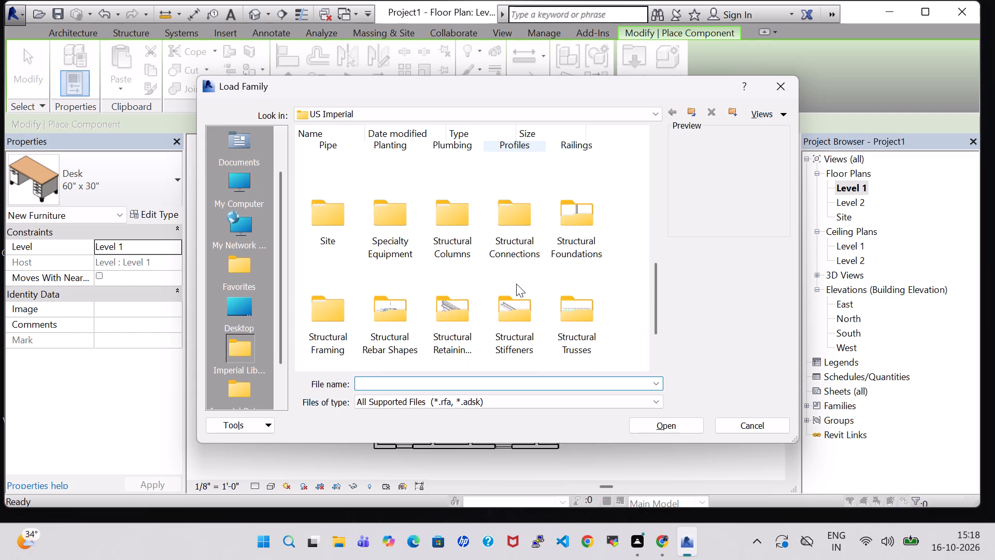
pyautogui.scroll(-1, 516, 284)
pyautogui.scroll(2, 377, 216)
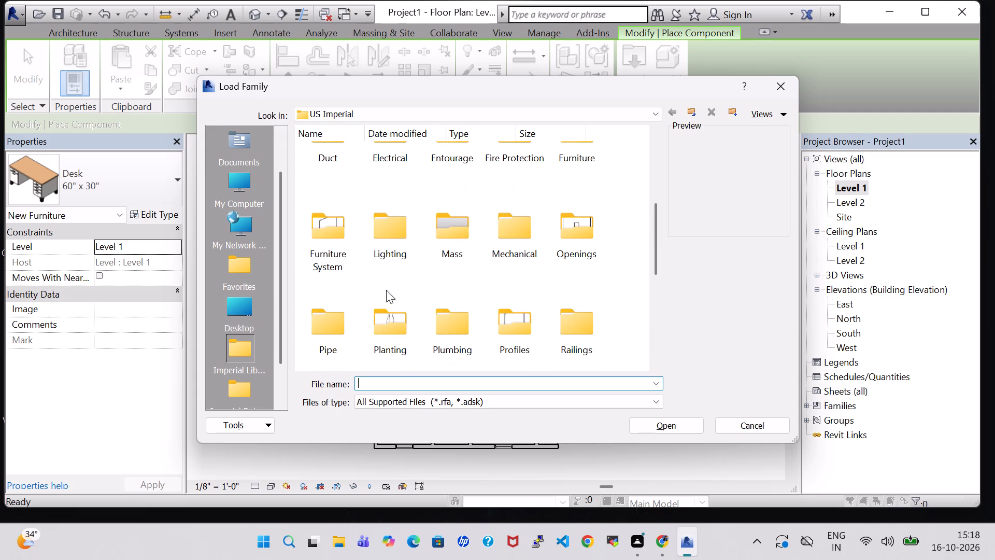
pyautogui.scroll(-2, 461, 290)
pyautogui.scroll(4, 540, 278)
pyautogui.doubleClick(574, 342)
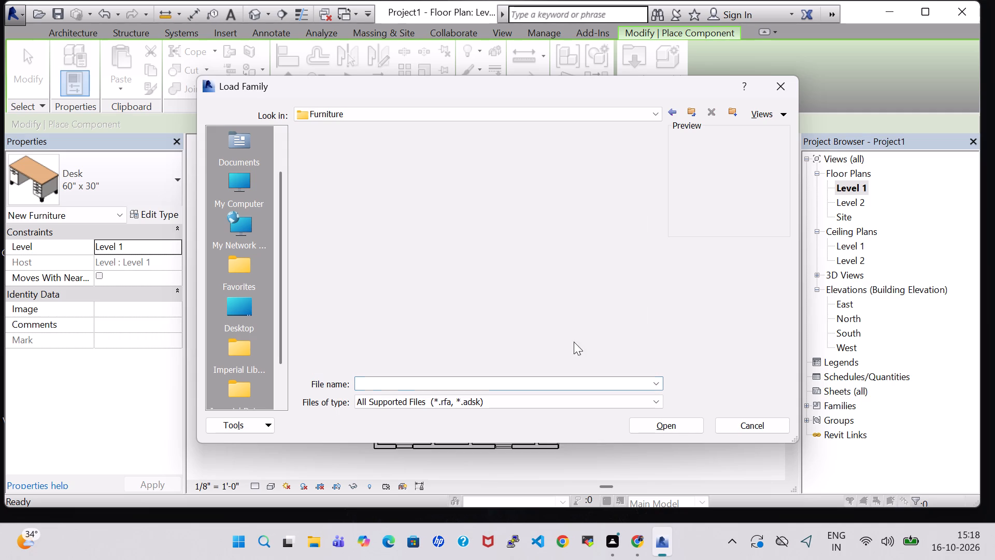
pyautogui.doubleClick(315, 150)
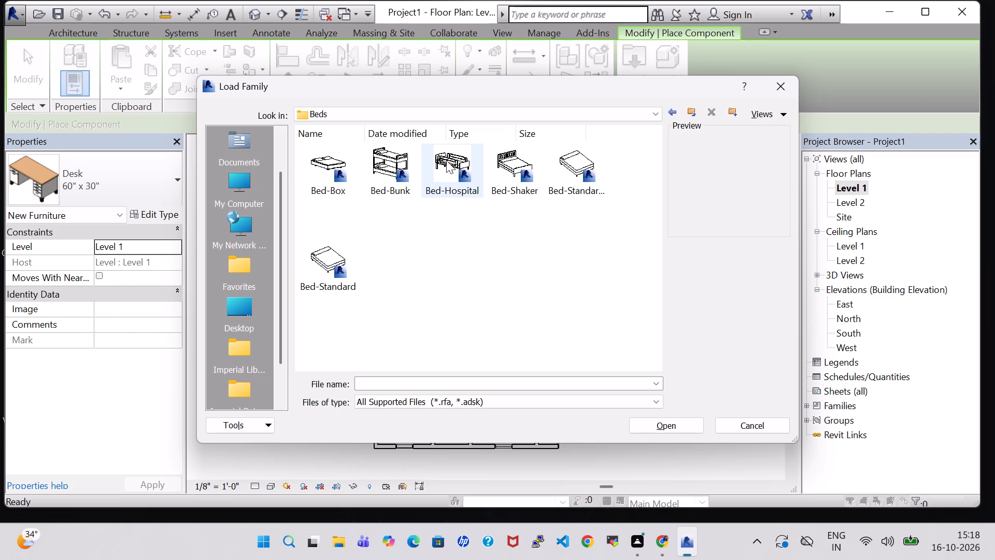
pyautogui.click(349, 162)
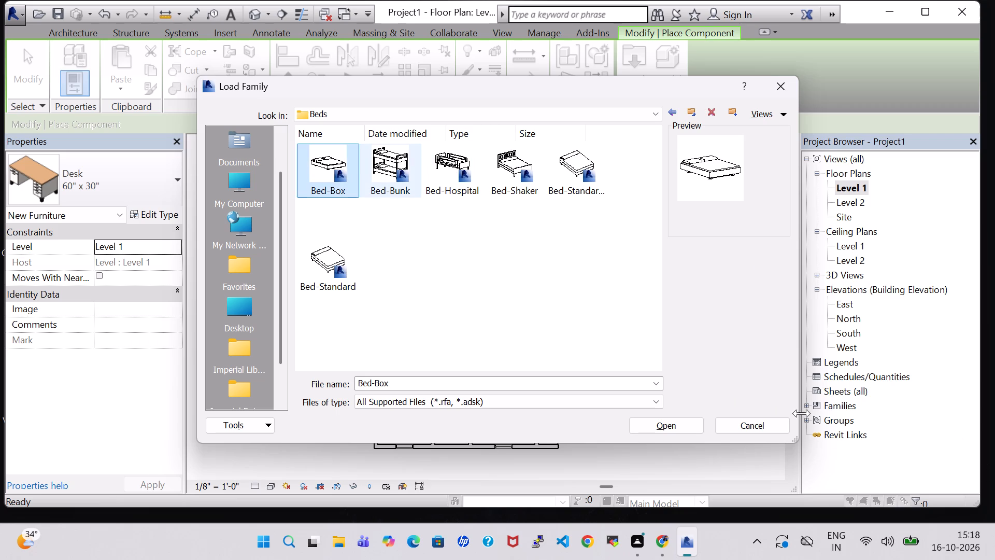
pyautogui.click(696, 429)
# Place a Bed-Box Double 53" x 74" in the lower unit's M BED ROOM, headboard against the south window wall, about 2'-7" from the west wall.
pyautogui.scroll(3, 513, 292)
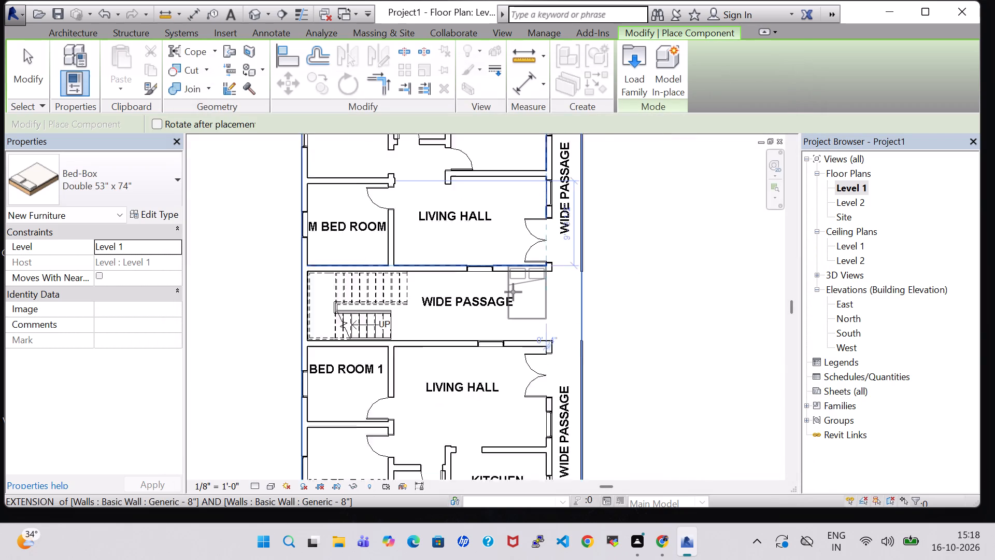
pyautogui.scroll(2, 513, 292)
pyautogui.scroll(-4, 513, 292)
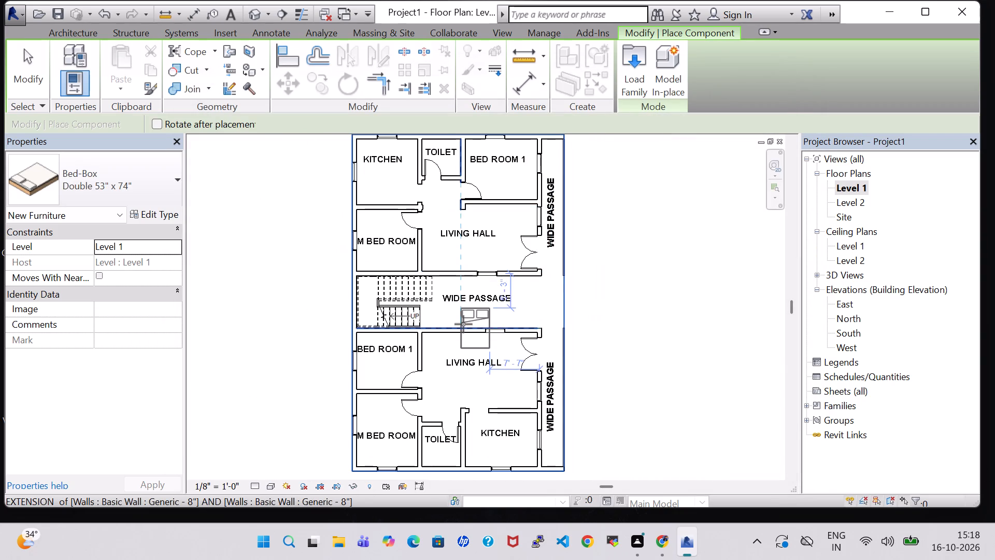
pyautogui.scroll(4, 463, 324)
pyautogui.moveTo(331, 398); pyautogui.dragTo(374, 279, button='middle')
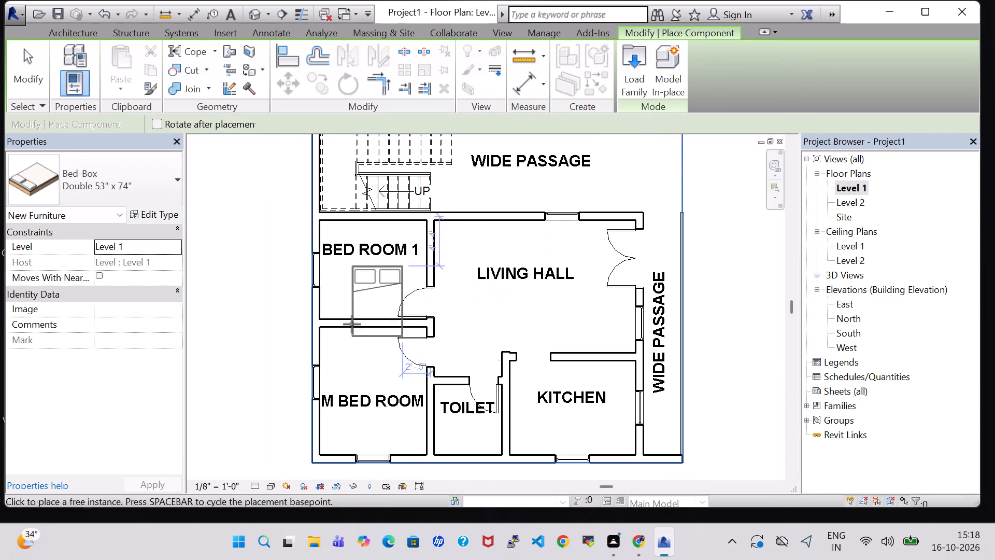
pyautogui.press('space')
pyautogui.press('space')
pyautogui.press('space')
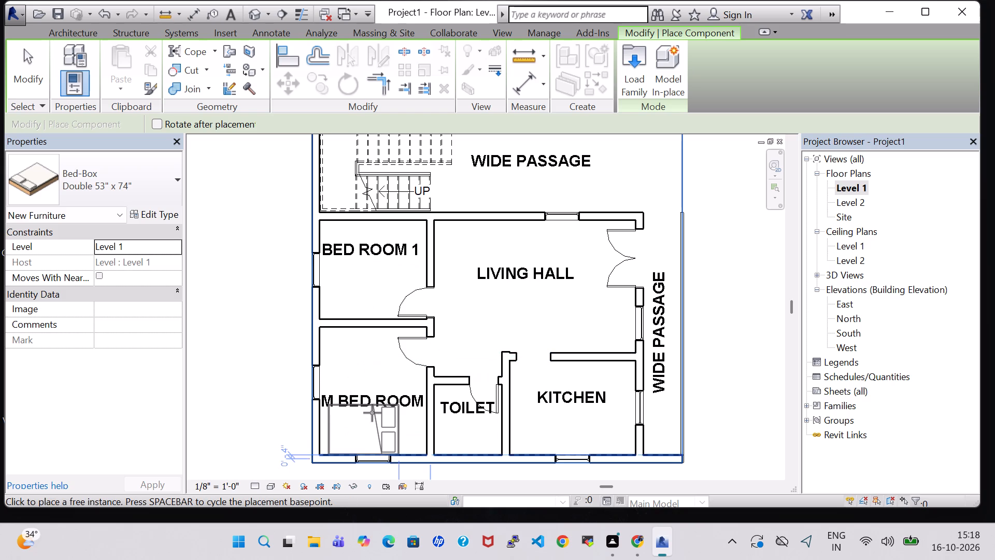
pyautogui.press('space')
pyautogui.press('space')
pyautogui.press('space')
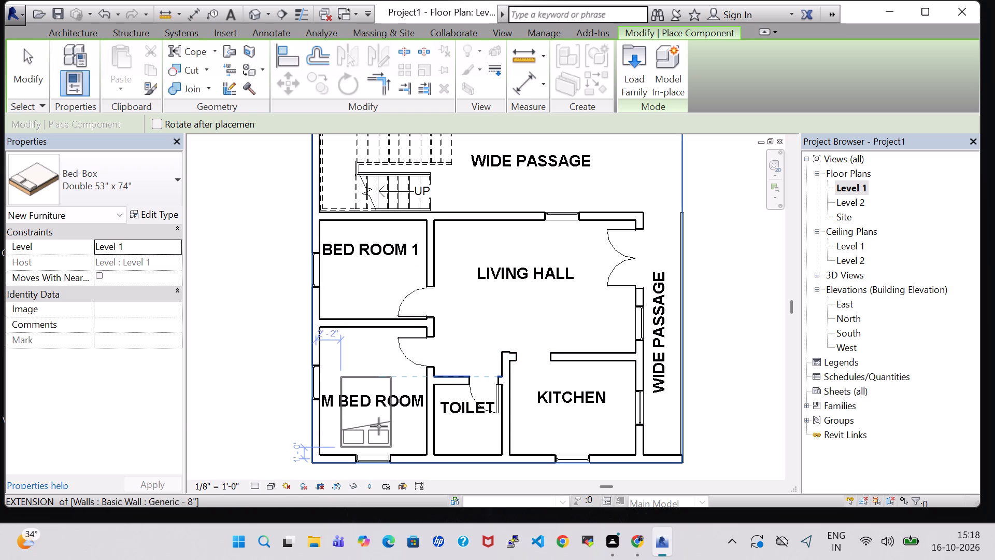
pyautogui.scroll(2, 379, 426)
pyautogui.moveTo(378, 426); pyautogui.dragTo(378, 382, button='middle')
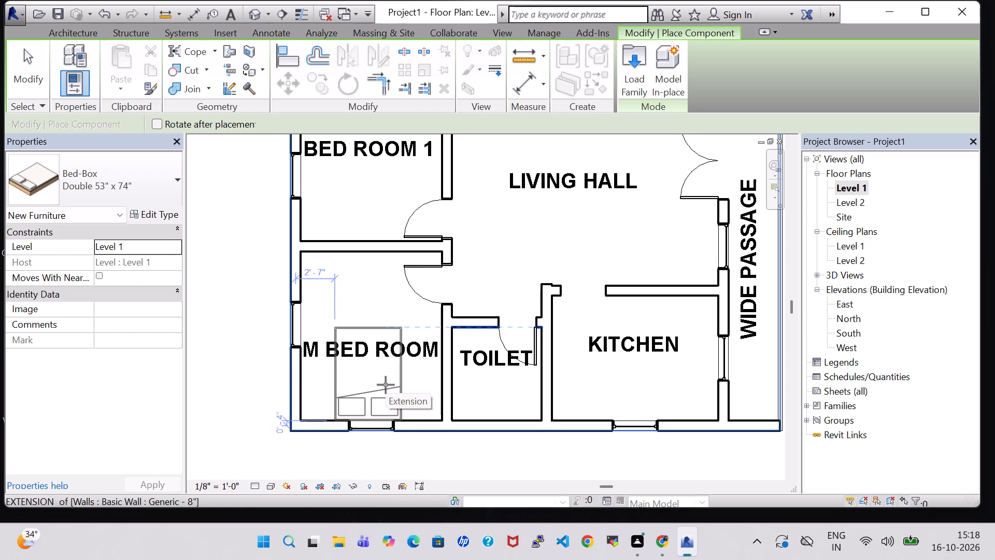
pyautogui.click(386, 385)
# Place another Bed-Box Double 53" x 74" in the upper unit's M BED ROOM, rotated with its head against the west window wall.
pyautogui.scroll(-2, 386, 385)
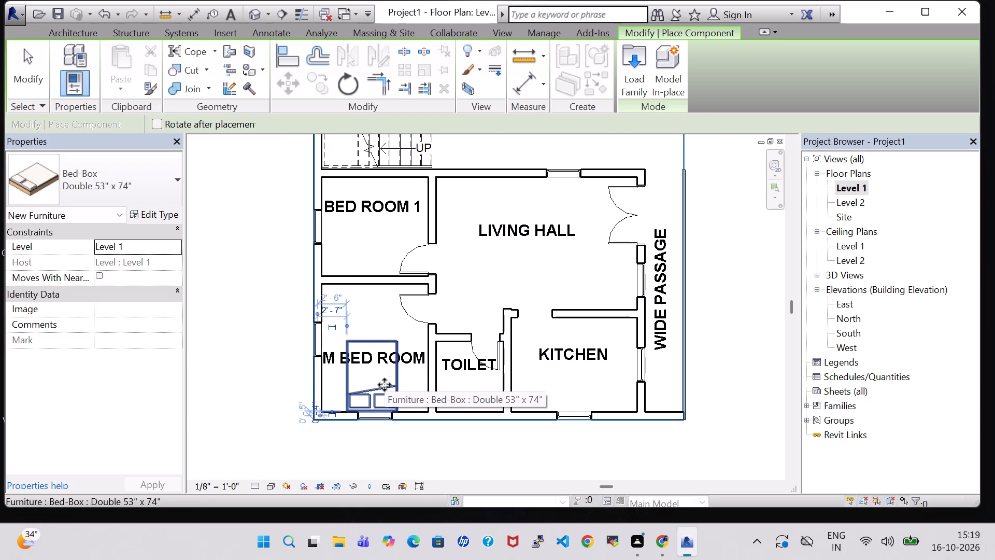
pyautogui.scroll(-1, 379, 348)
pyautogui.moveTo(383, 271); pyautogui.dragTo(389, 405, button='middle')
pyautogui.scroll(-1, 389, 405)
pyautogui.scroll(1, 396, 253)
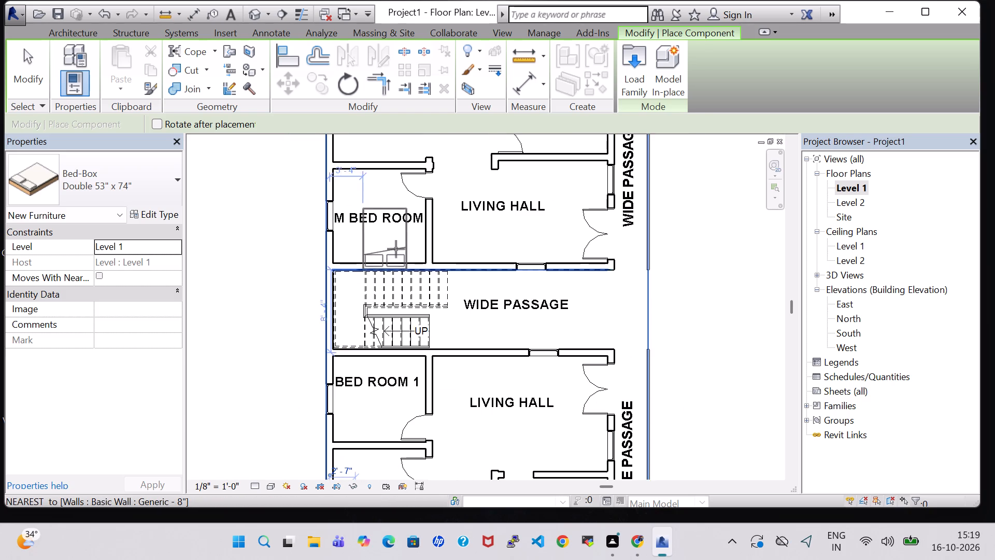
pyautogui.press('space')
pyautogui.press('space')
pyautogui.press('space')
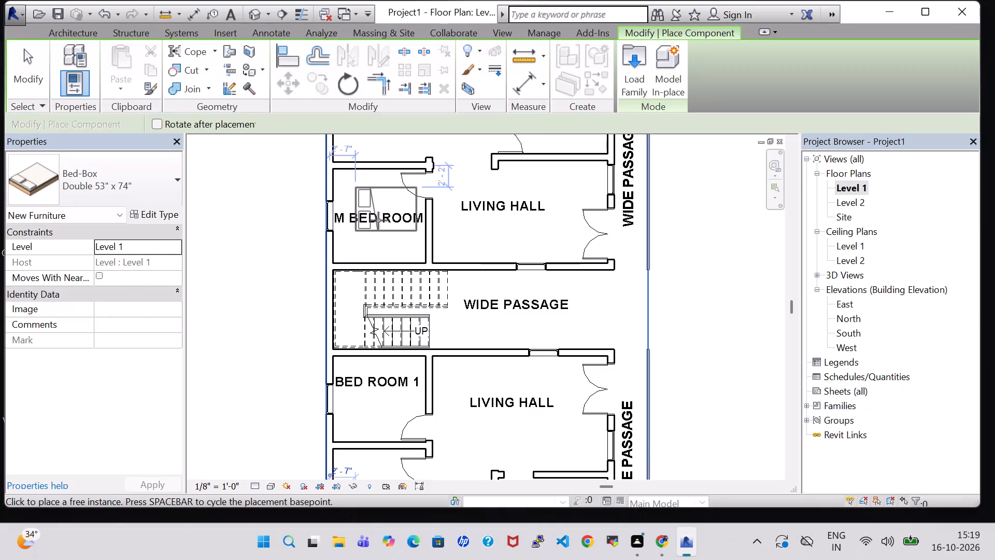
pyautogui.scroll(3, 356, 226)
pyautogui.click(356, 227)
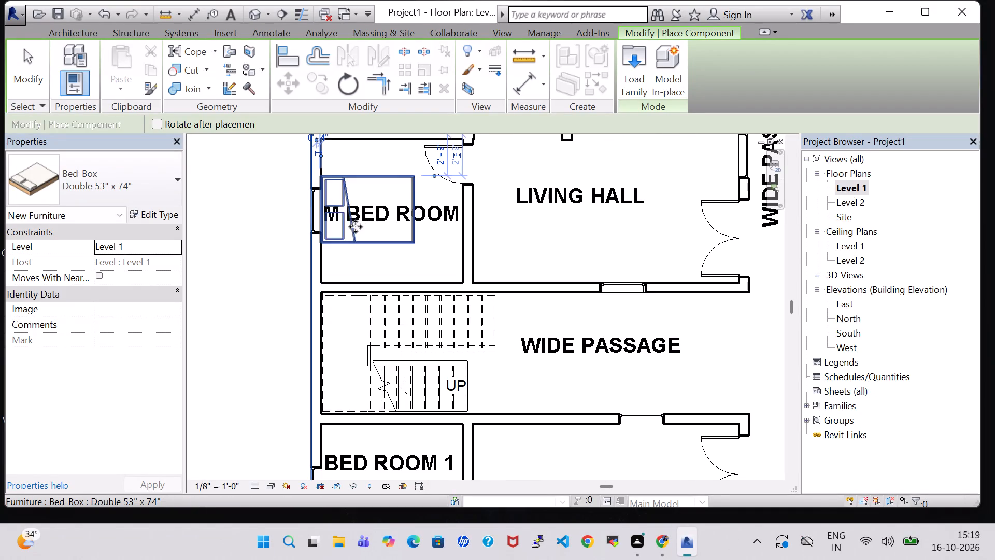
pyautogui.scroll(-1, 377, 242)
pyautogui.press('Escape')
pyautogui.press('Escape')
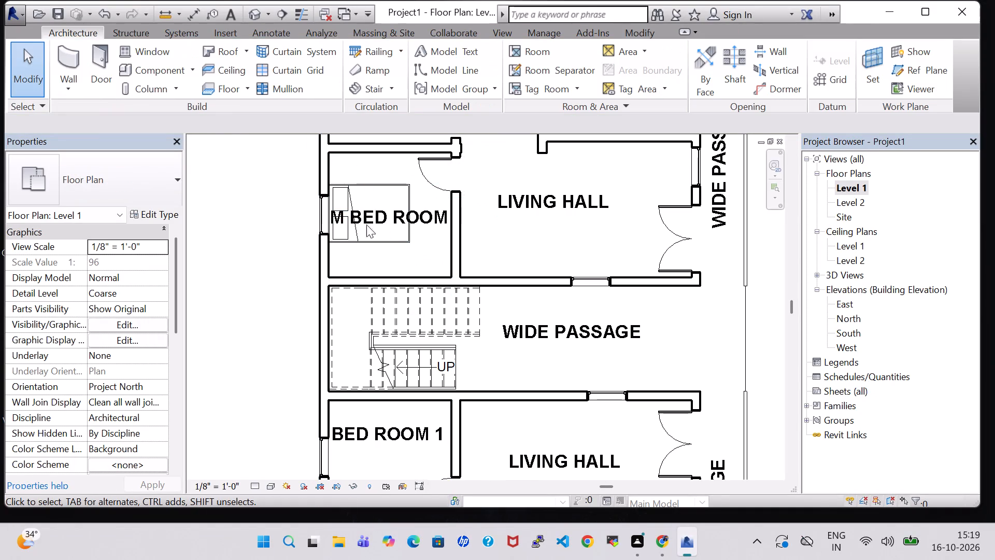
# Change the bed in the upper unit's M BED ROOM to the Queen 60" x 79" type.
pyautogui.click(379, 184)
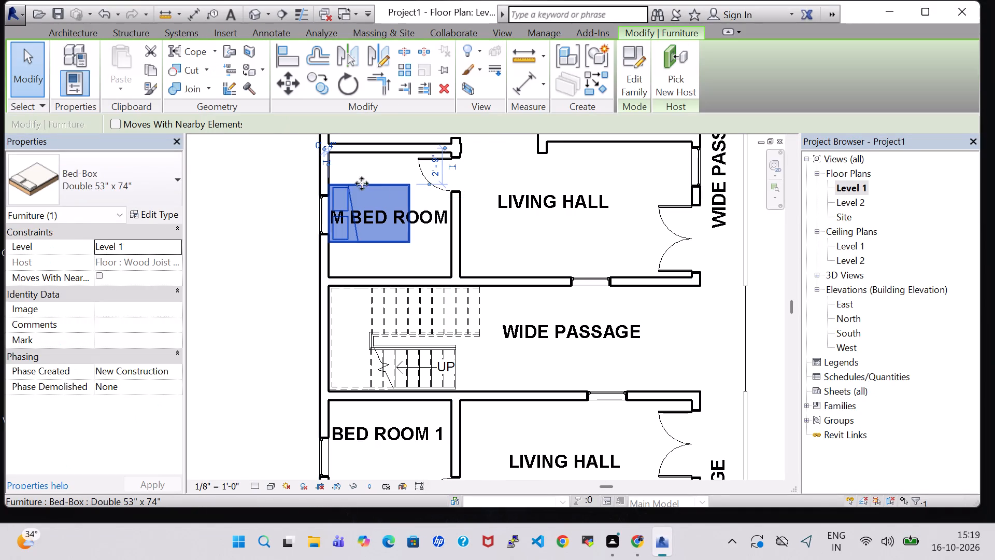
pyautogui.click(146, 175)
pyautogui.click(90, 288)
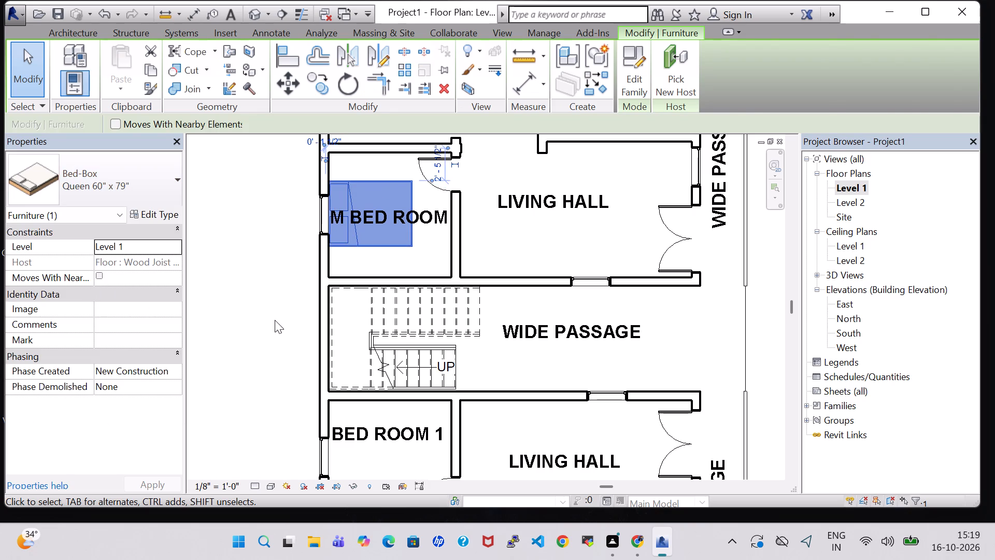
pyautogui.click(245, 321)
# Change the bed in the lower unit's M BED ROOM to the Queen 60" x 79" type.
pyautogui.scroll(-3, 245, 321)
pyautogui.scroll(-1, 363, 370)
pyautogui.moveTo(363, 370); pyautogui.dragTo(395, 304, button='middle')
pyautogui.click(379, 410)
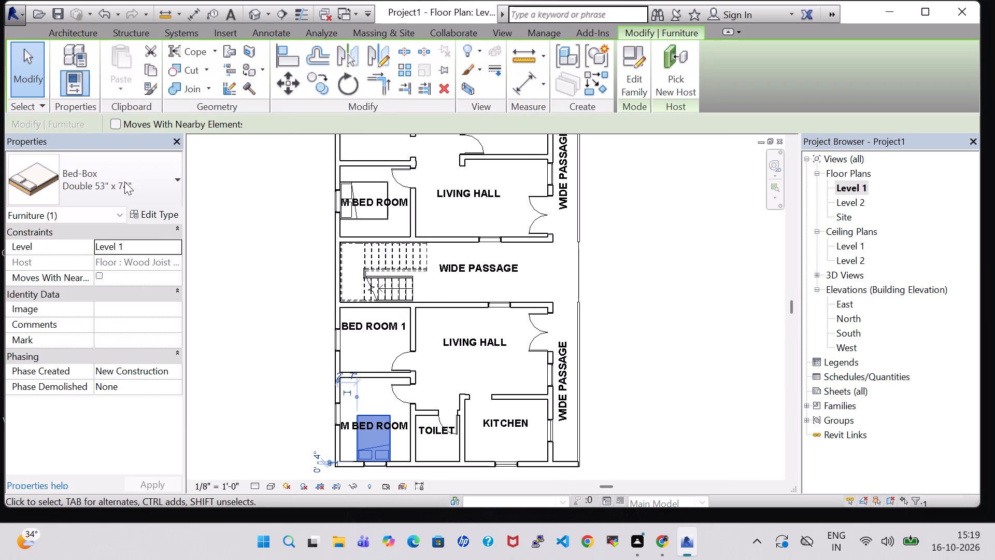
pyautogui.click(124, 181)
pyautogui.click(116, 287)
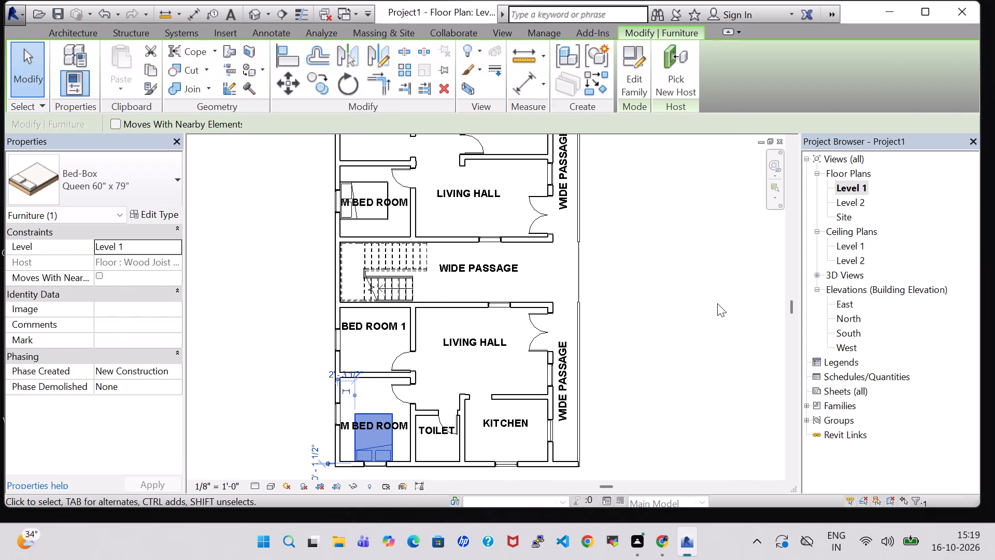
pyautogui.click(693, 285)
# Load the Bed-Standard.0001 family from the Beds folder of the Furniture library for component placement.
pyautogui.middleClick(693, 285)
pyautogui.scroll(-1, 693, 285)
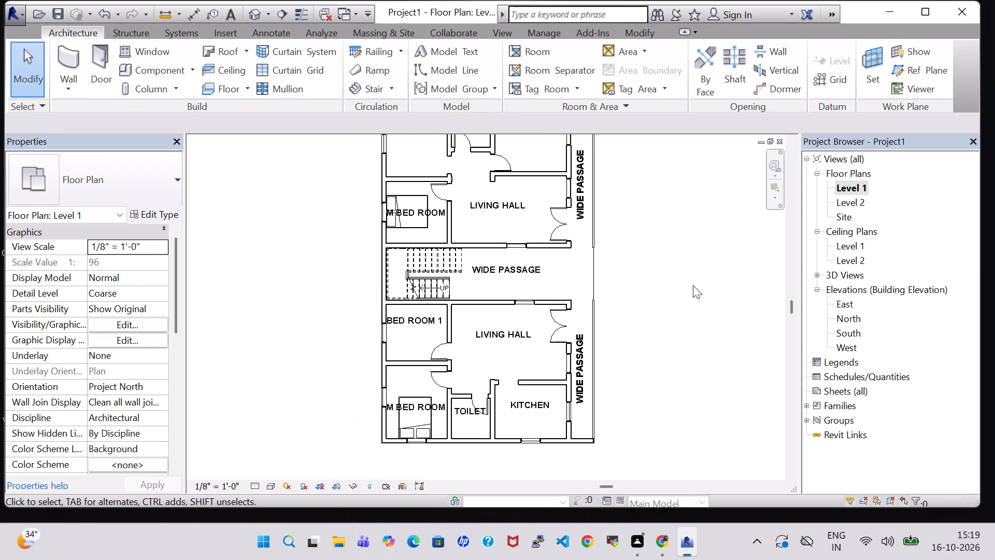
pyautogui.moveTo(662, 221); pyautogui.dragTo(672, 248, button='middle')
pyautogui.scroll(-1, 672, 248)
pyautogui.moveTo(672, 248); pyautogui.dragTo(658, 248, button='middle')
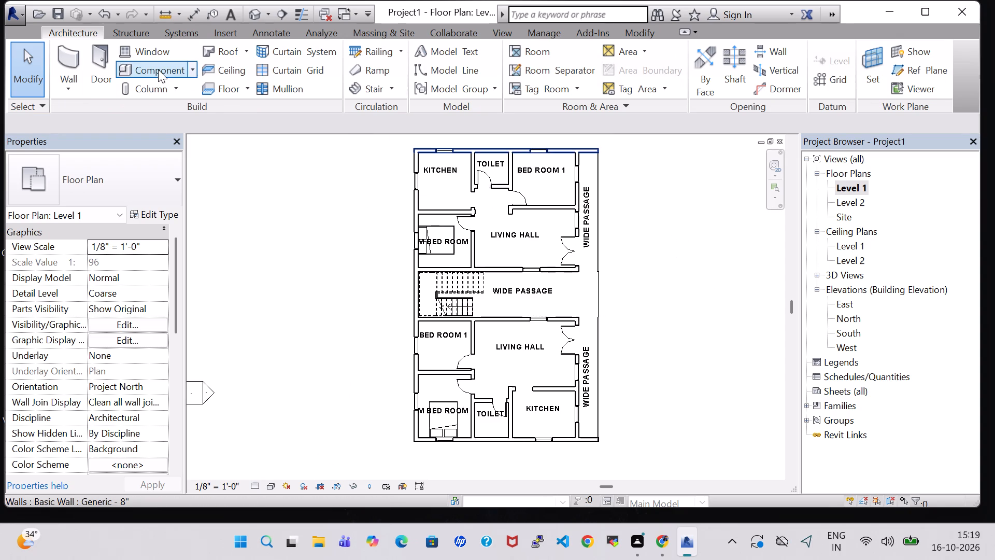
pyautogui.click(158, 69)
pyautogui.click(644, 74)
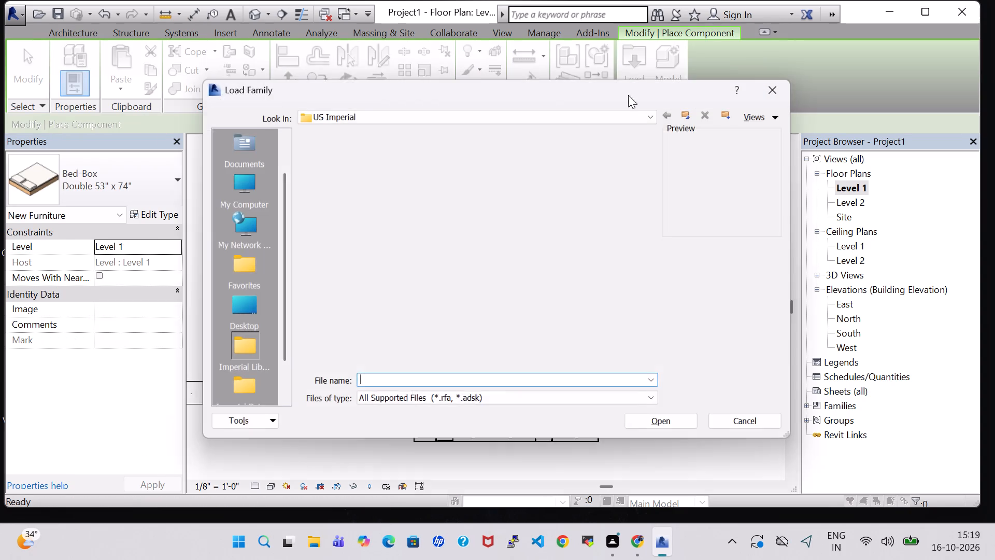
pyautogui.scroll(-5, 572, 193)
pyautogui.scroll(3, 571, 197)
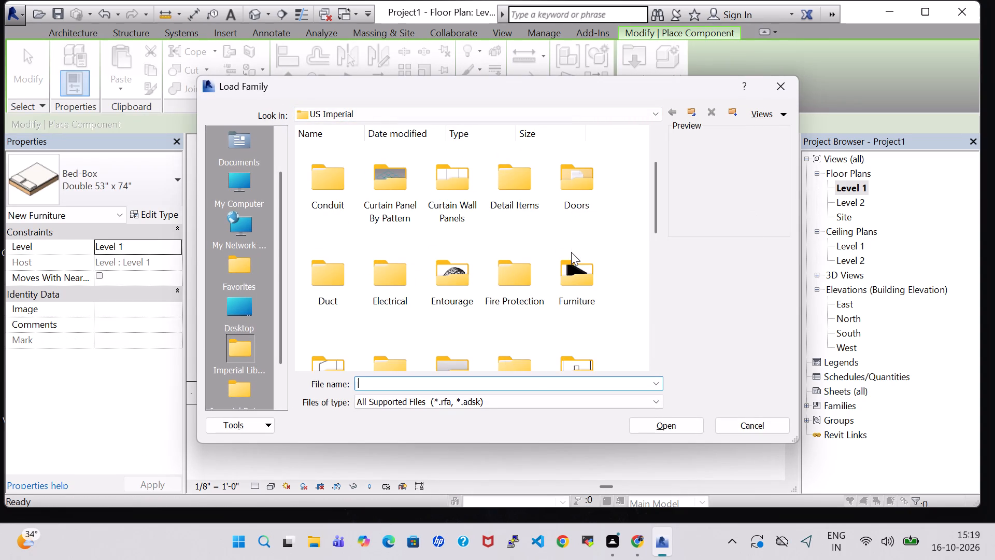
pyautogui.tripleClick(574, 263)
pyautogui.doubleClick(343, 153)
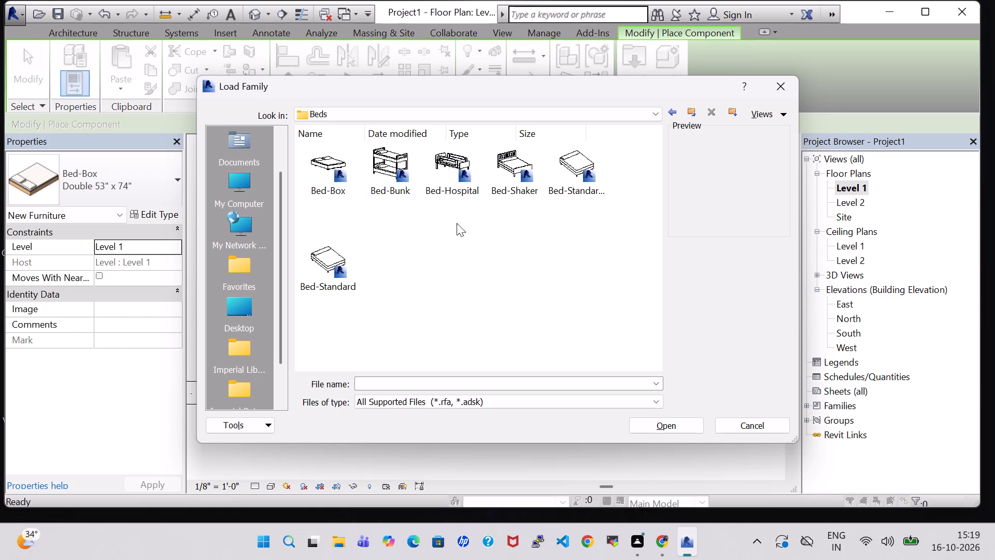
pyautogui.click(519, 178)
pyautogui.click(573, 166)
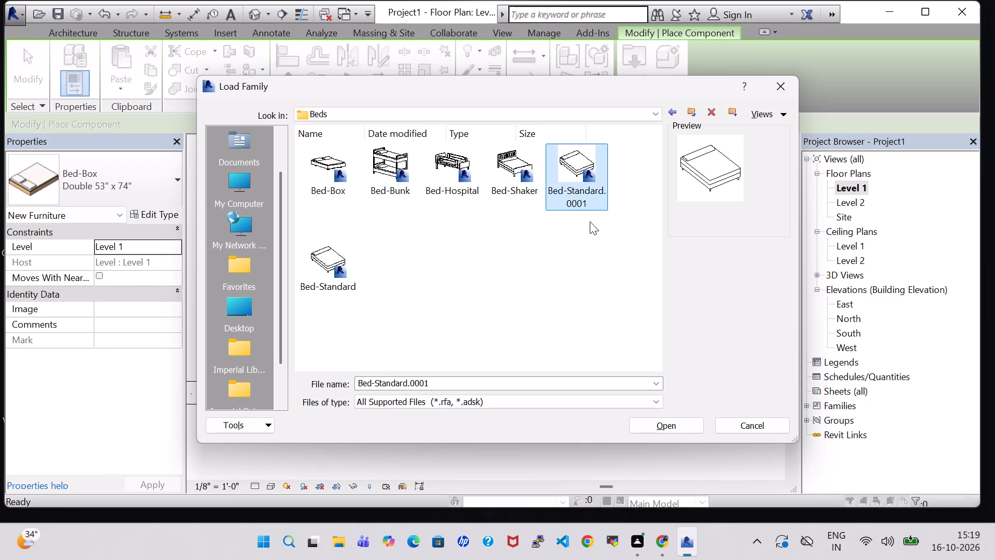
pyautogui.click(678, 431)
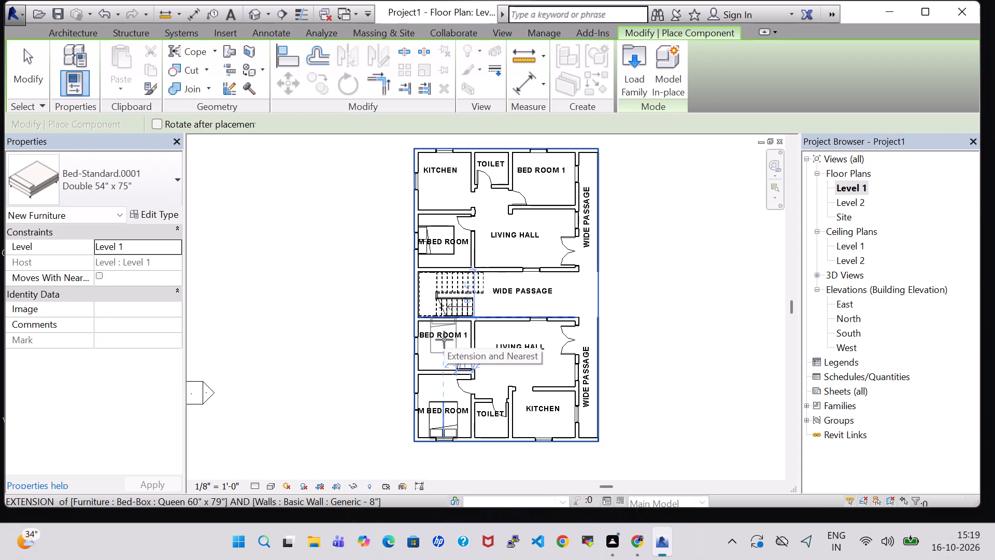
# Place a Bed-Standard.0001 Double 54" x 75" in the lower unit's BED ROOM 1, head against the west wall, about 2'-9" from the north wall.
pyautogui.scroll(3, 444, 341)
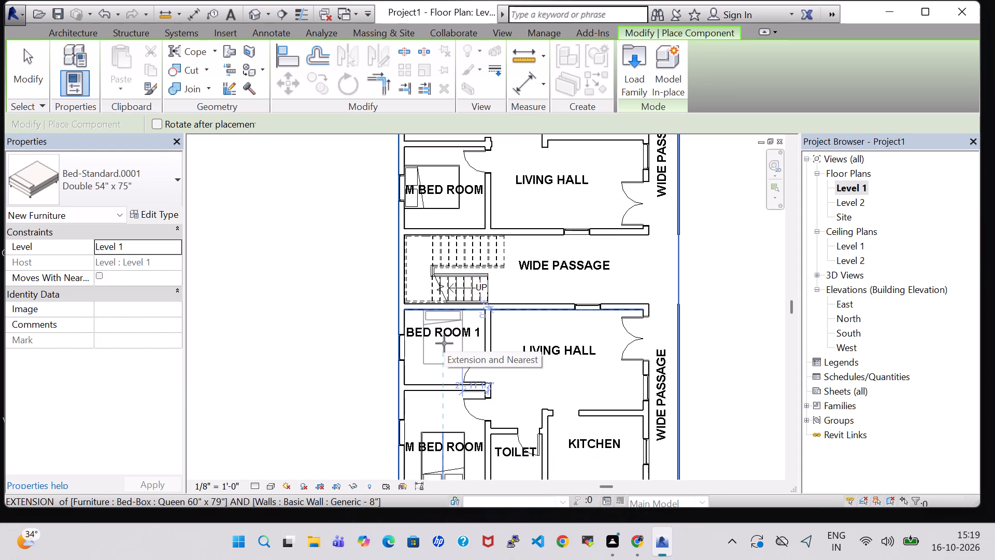
pyautogui.scroll(3, 444, 353)
pyautogui.press('space')
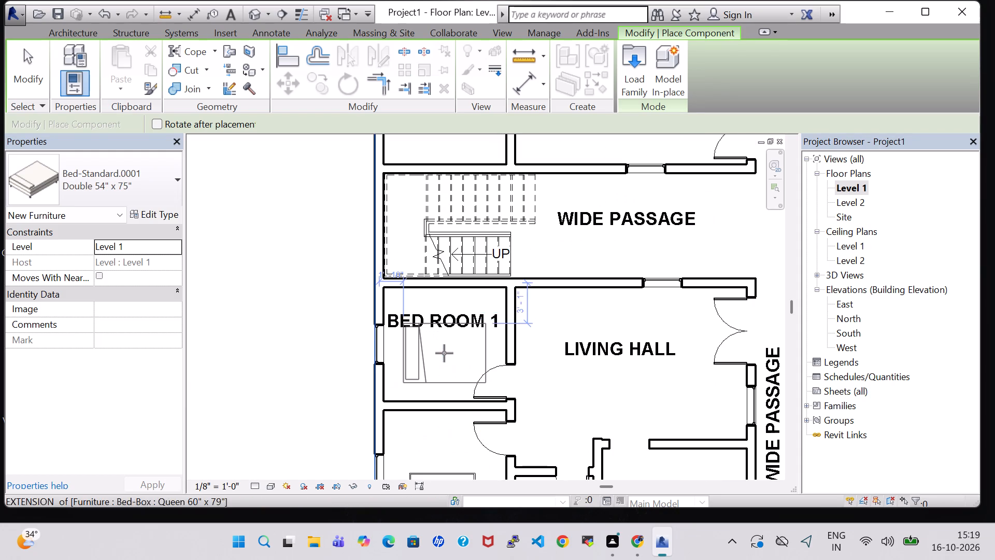
pyautogui.scroll(3, 433, 352)
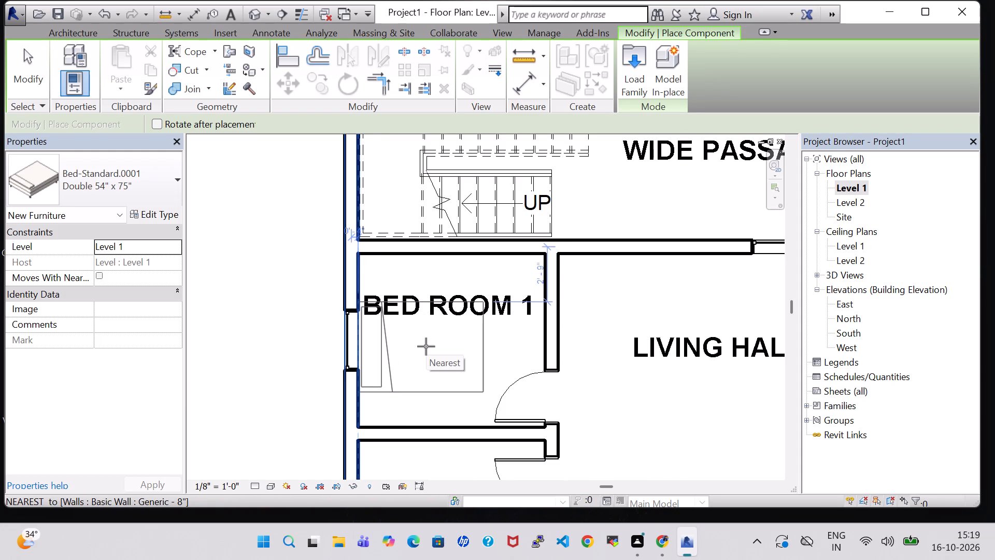
pyautogui.click(426, 346)
# Place a Bed-Standard.0001 Double 54" x 75" in the upper unit's BED ROOM 1, head against the north wall, about 4'-1" from the east wall.
pyautogui.scroll(-4, 426, 346)
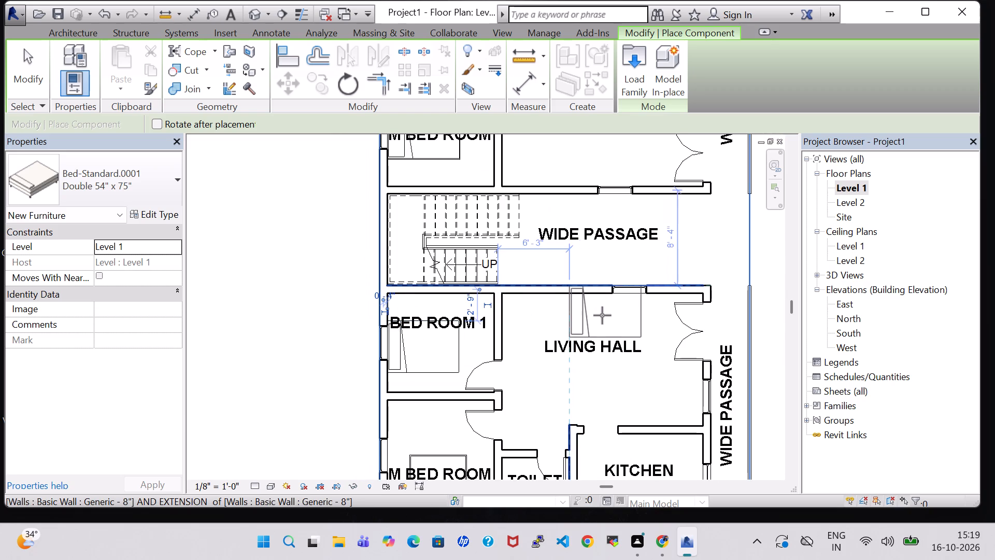
pyautogui.moveTo(602, 315); pyautogui.dragTo(572, 374, button='middle')
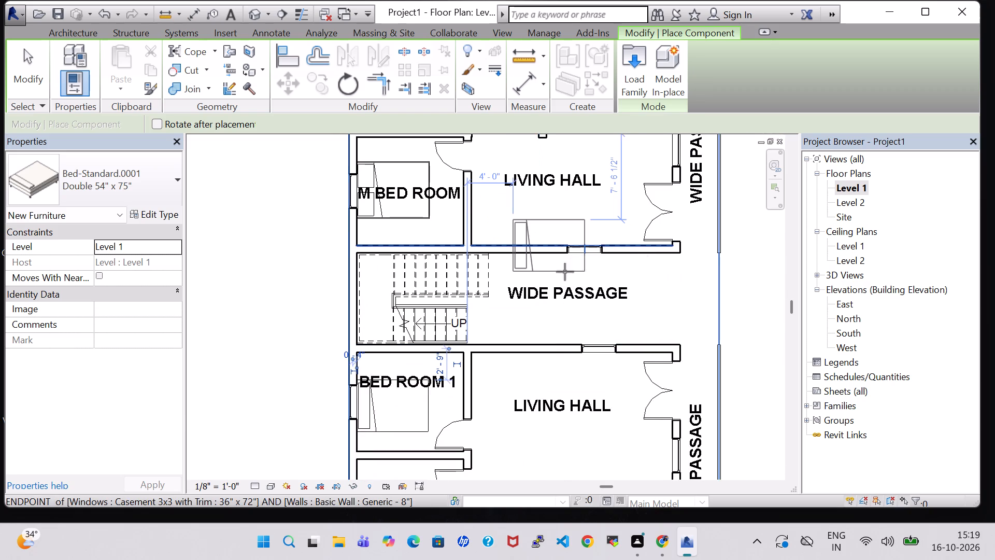
pyautogui.scroll(-1, 576, 286)
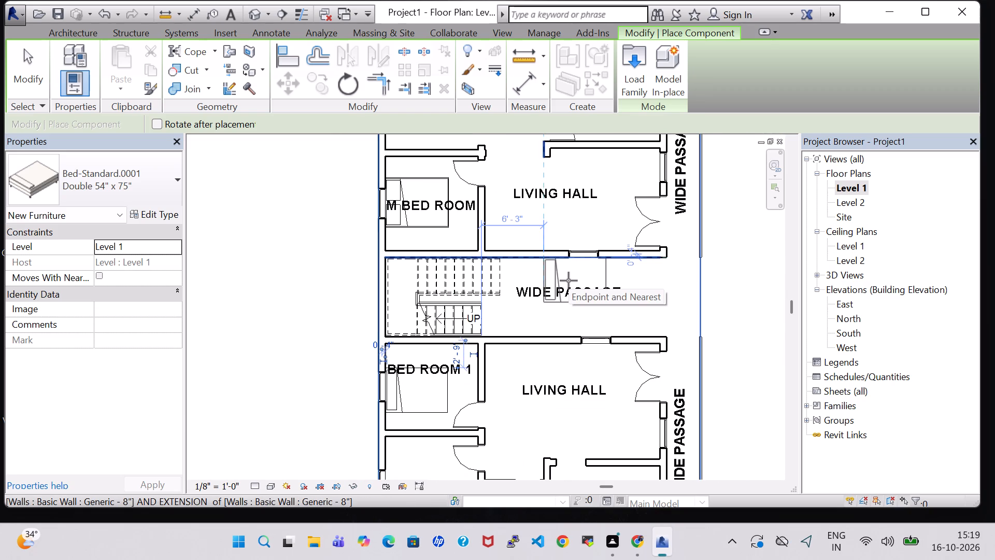
pyautogui.scroll(-2, 568, 281)
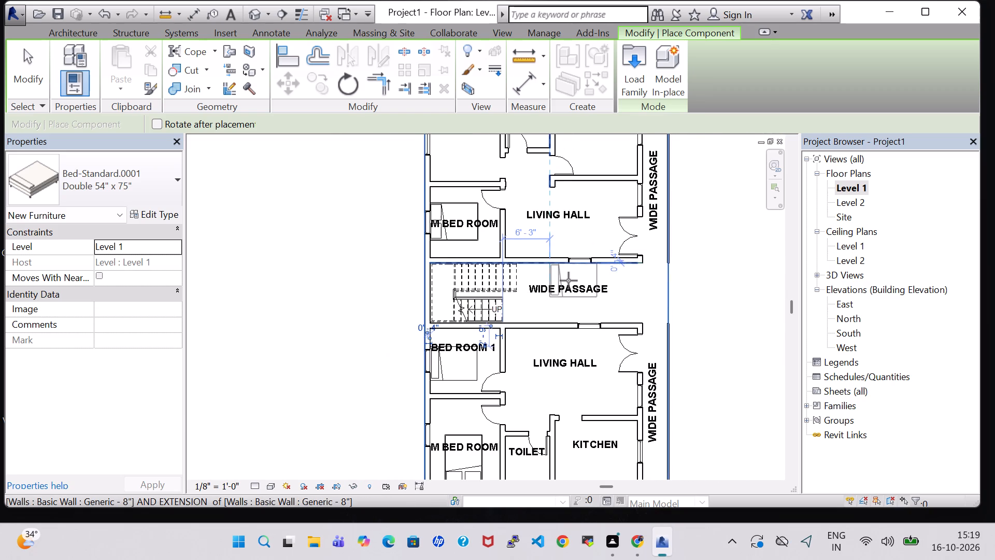
pyautogui.moveTo(568, 281); pyautogui.dragTo(571, 378, button='middle')
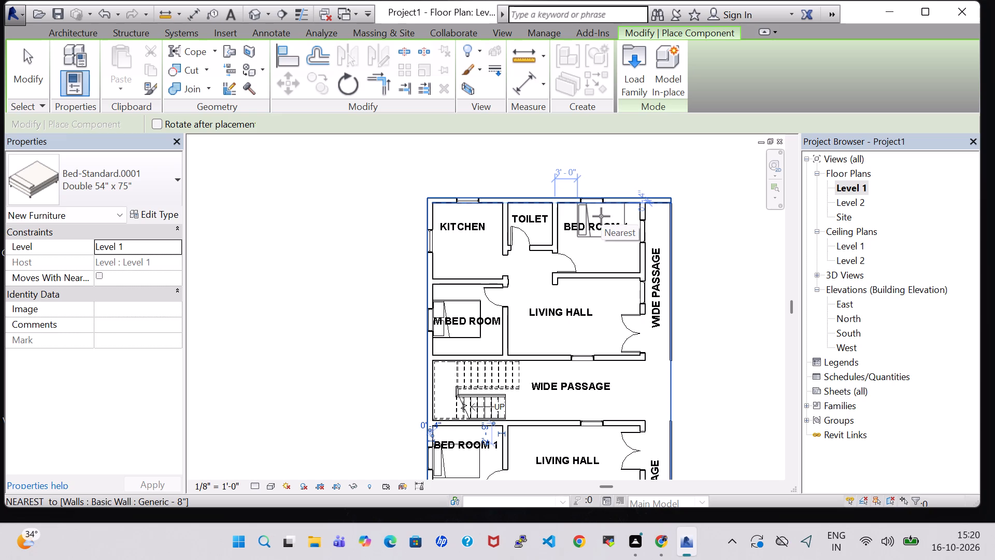
pyautogui.press('space')
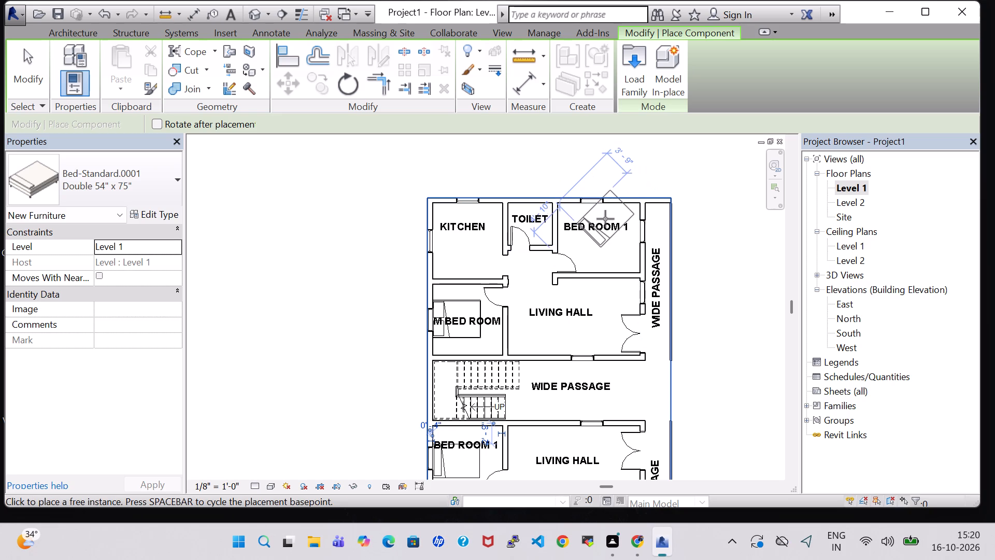
pyautogui.press('space')
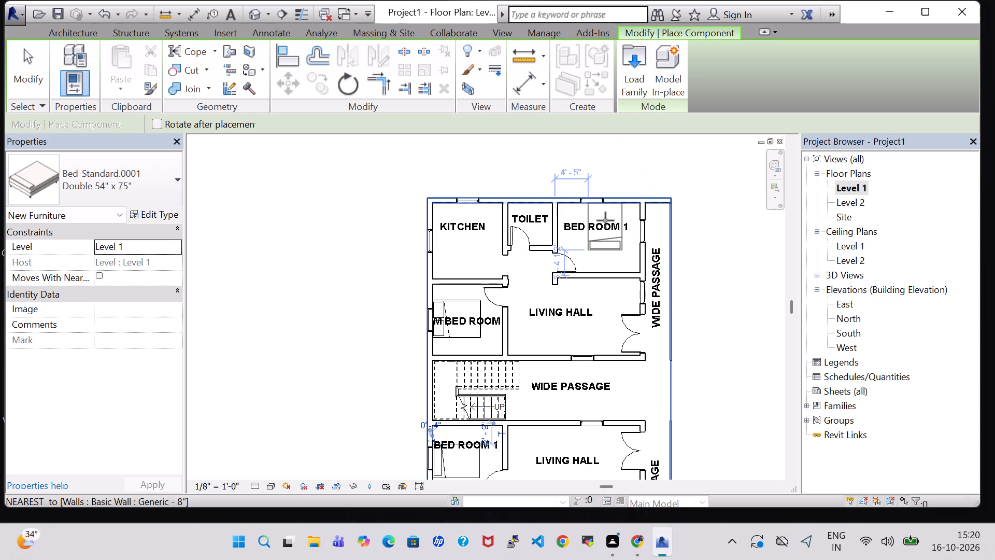
pyautogui.press('space')
pyautogui.scroll(3, 606, 227)
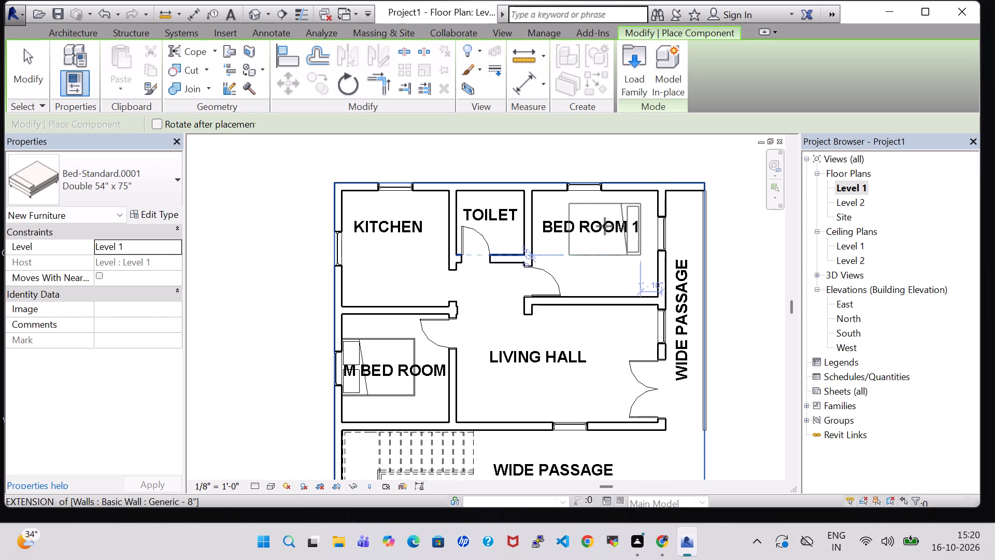
pyautogui.press('space')
pyautogui.click(589, 223)
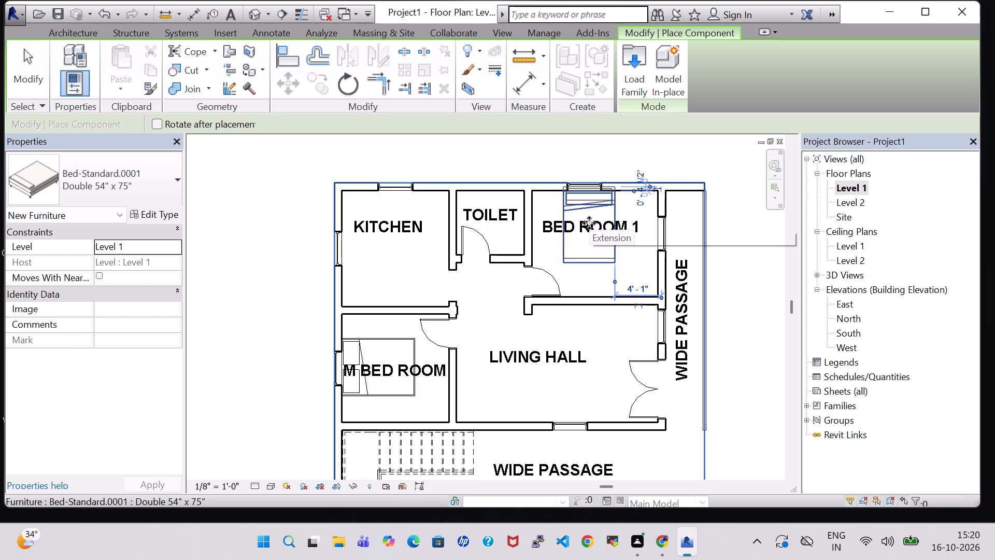
pyautogui.press('Escape')
pyautogui.press('Escape')
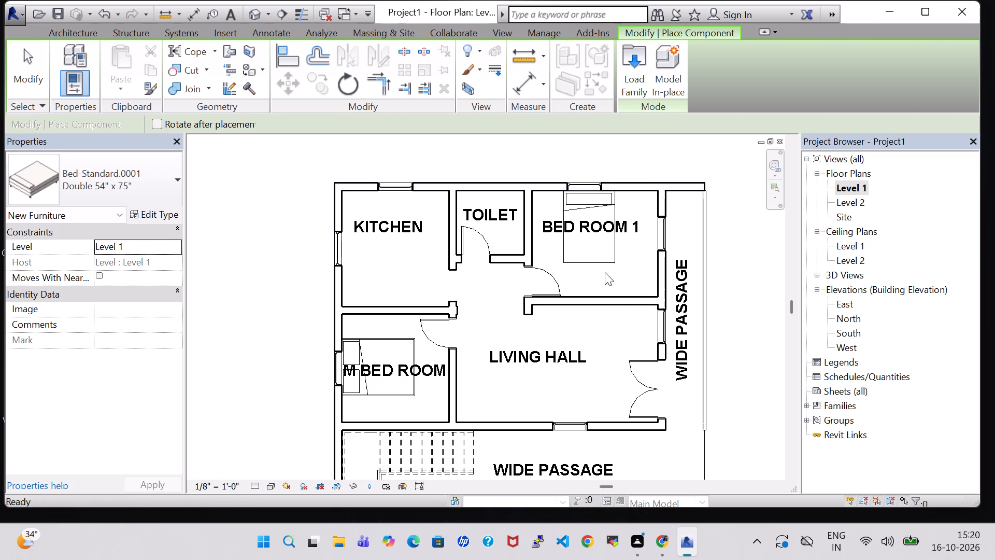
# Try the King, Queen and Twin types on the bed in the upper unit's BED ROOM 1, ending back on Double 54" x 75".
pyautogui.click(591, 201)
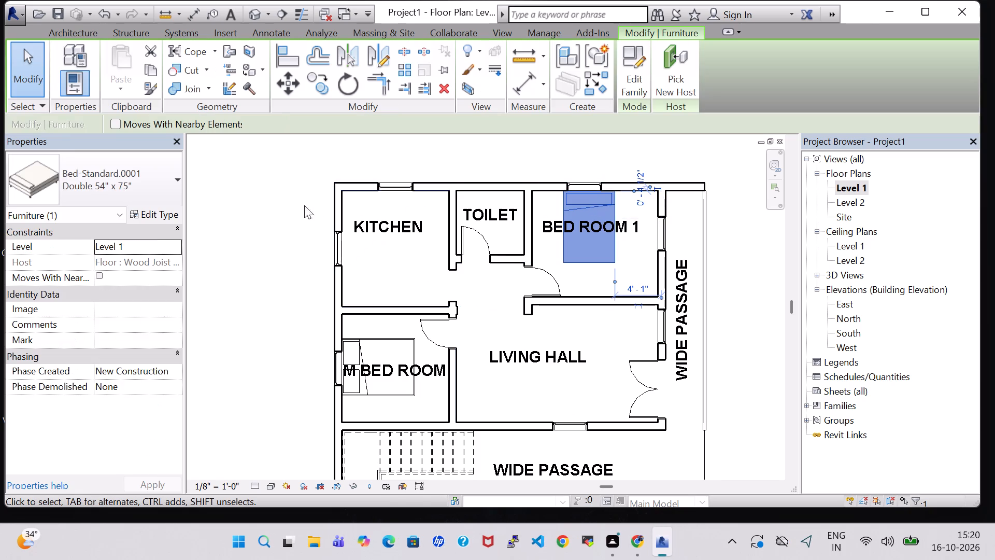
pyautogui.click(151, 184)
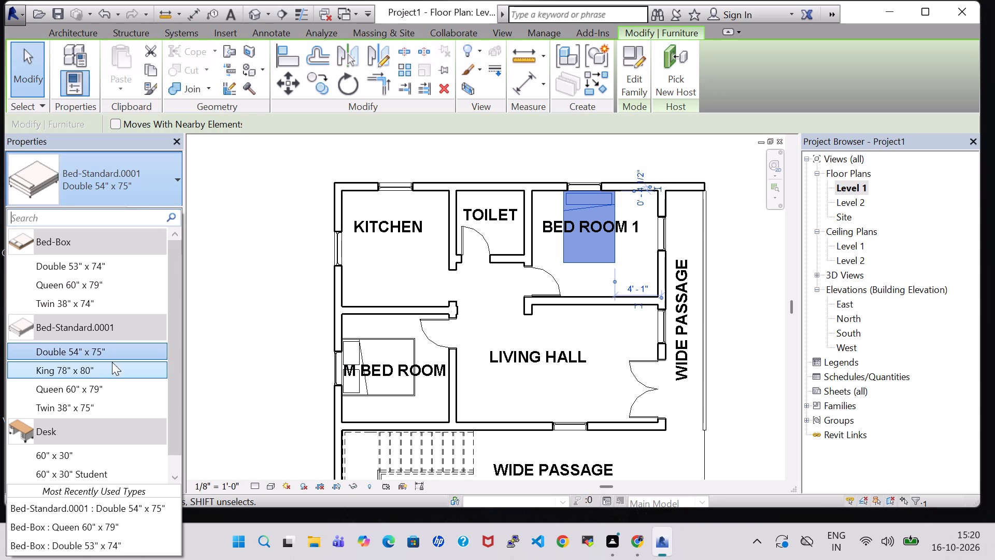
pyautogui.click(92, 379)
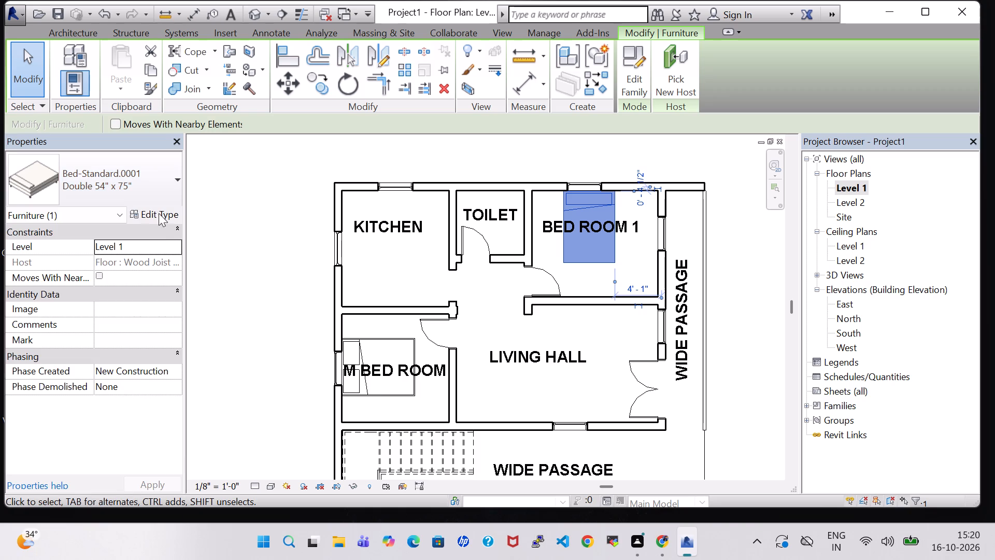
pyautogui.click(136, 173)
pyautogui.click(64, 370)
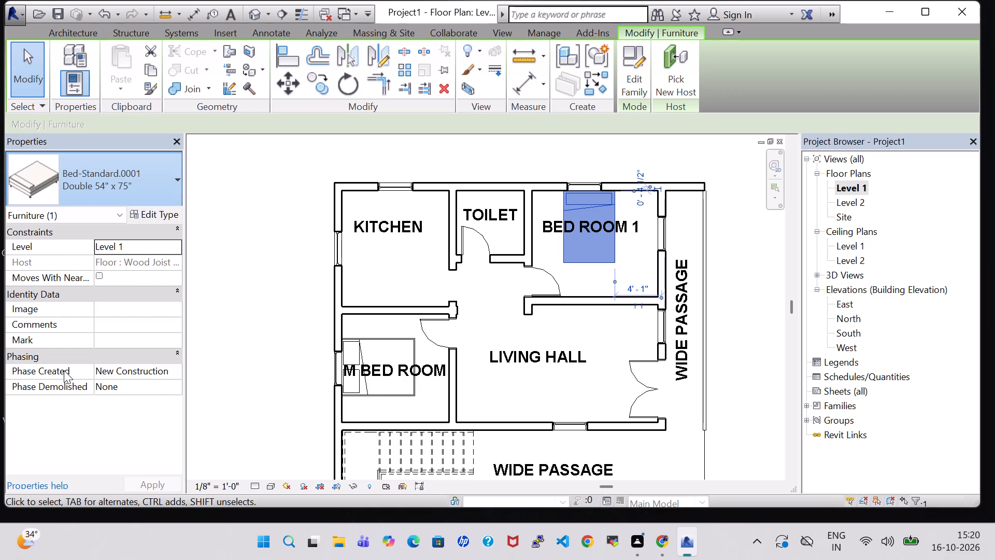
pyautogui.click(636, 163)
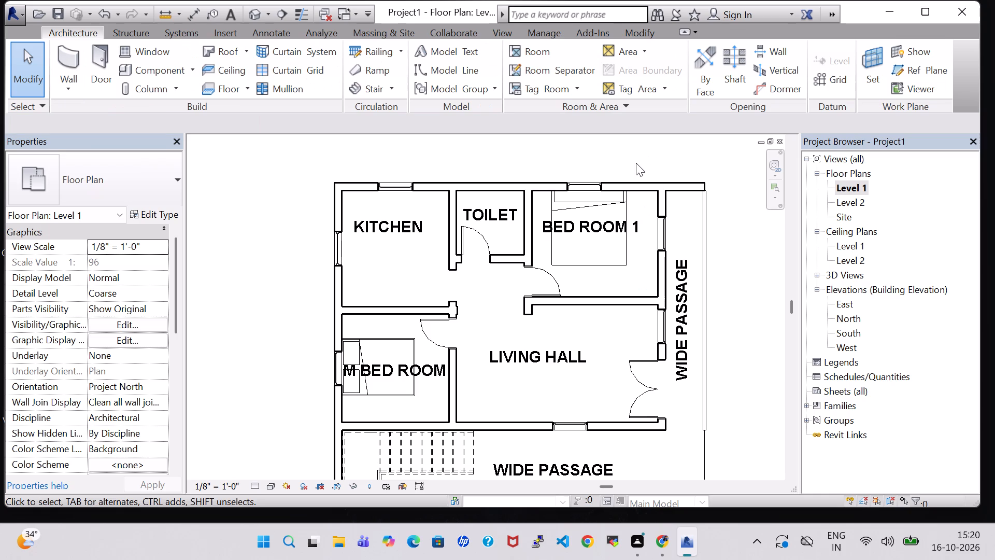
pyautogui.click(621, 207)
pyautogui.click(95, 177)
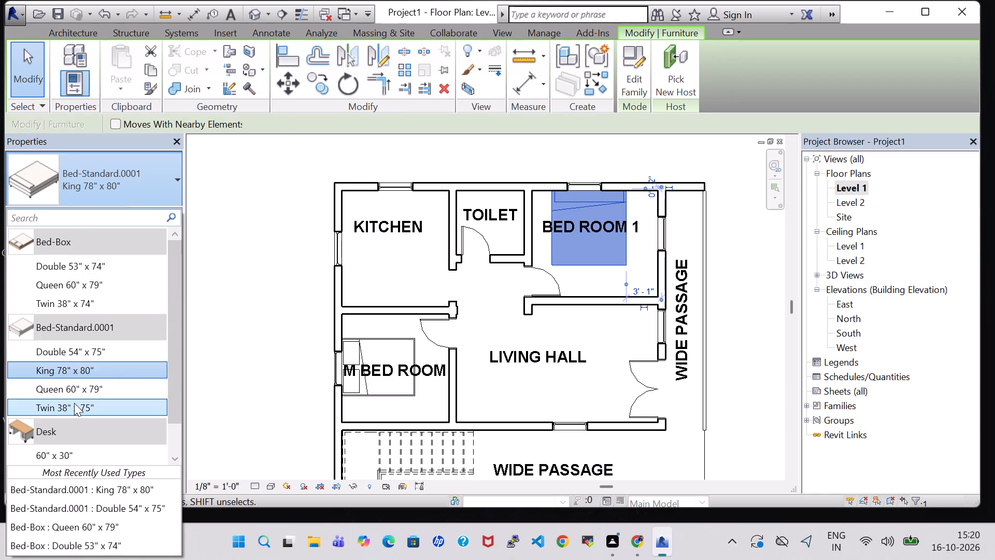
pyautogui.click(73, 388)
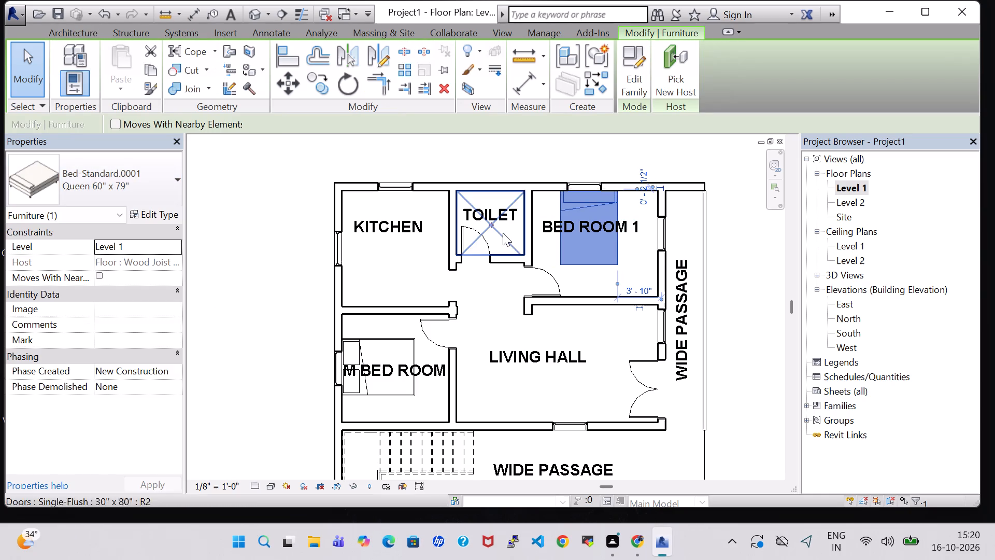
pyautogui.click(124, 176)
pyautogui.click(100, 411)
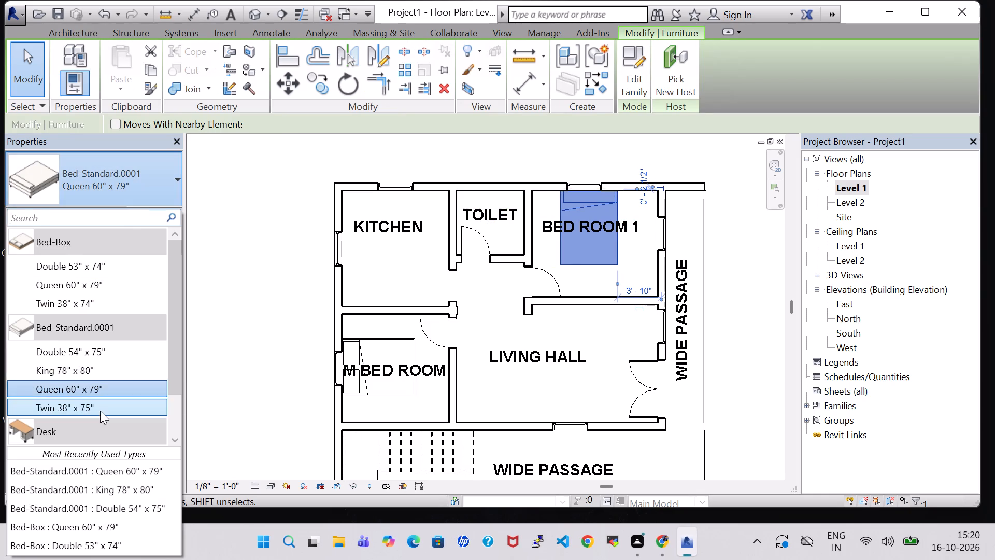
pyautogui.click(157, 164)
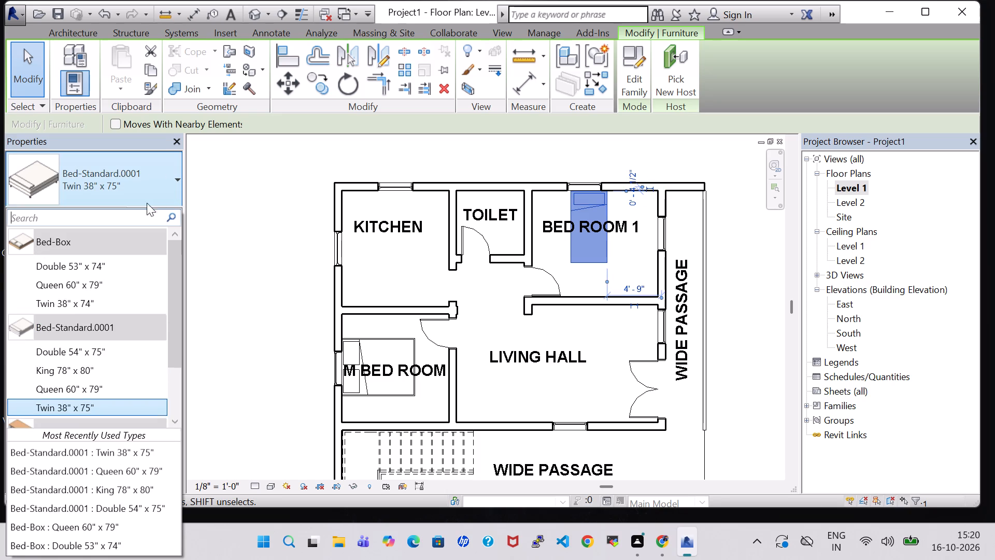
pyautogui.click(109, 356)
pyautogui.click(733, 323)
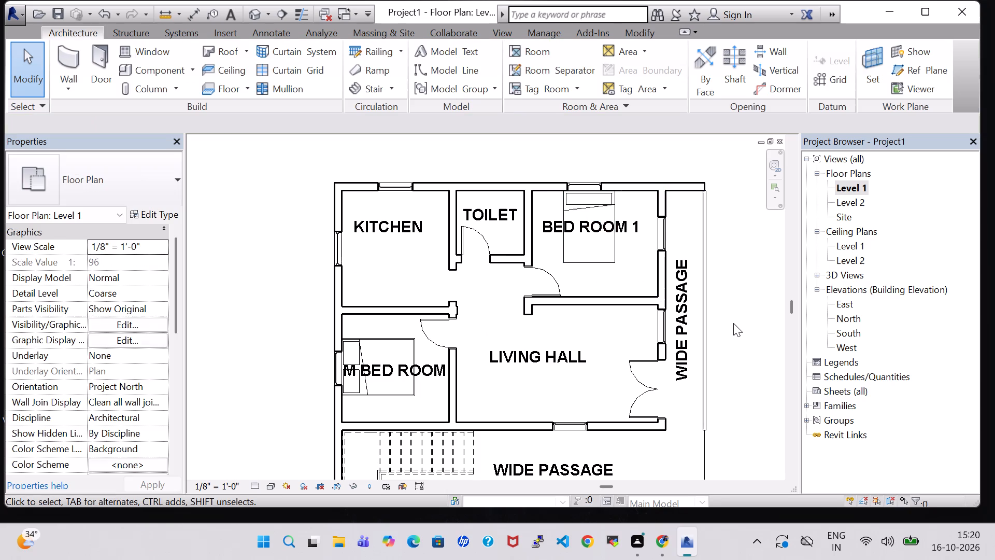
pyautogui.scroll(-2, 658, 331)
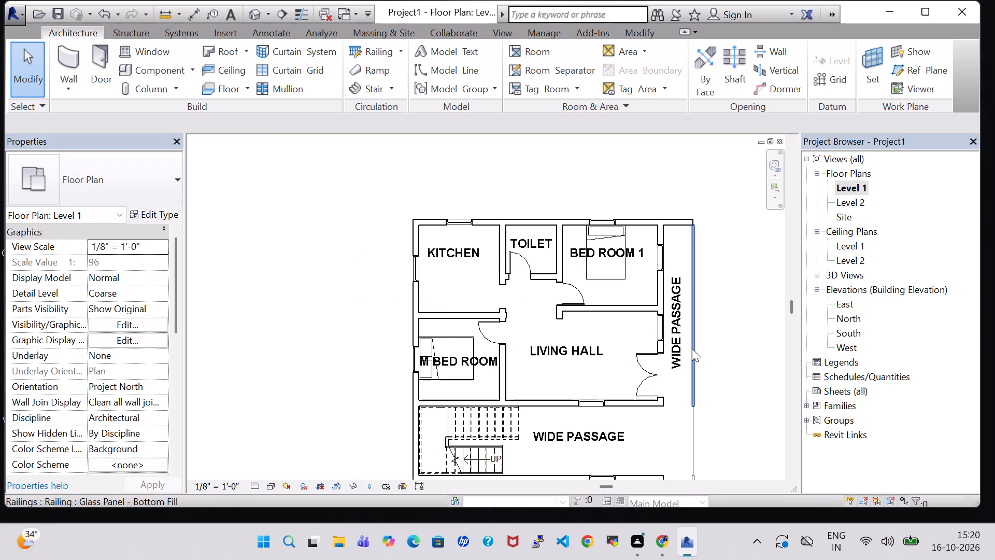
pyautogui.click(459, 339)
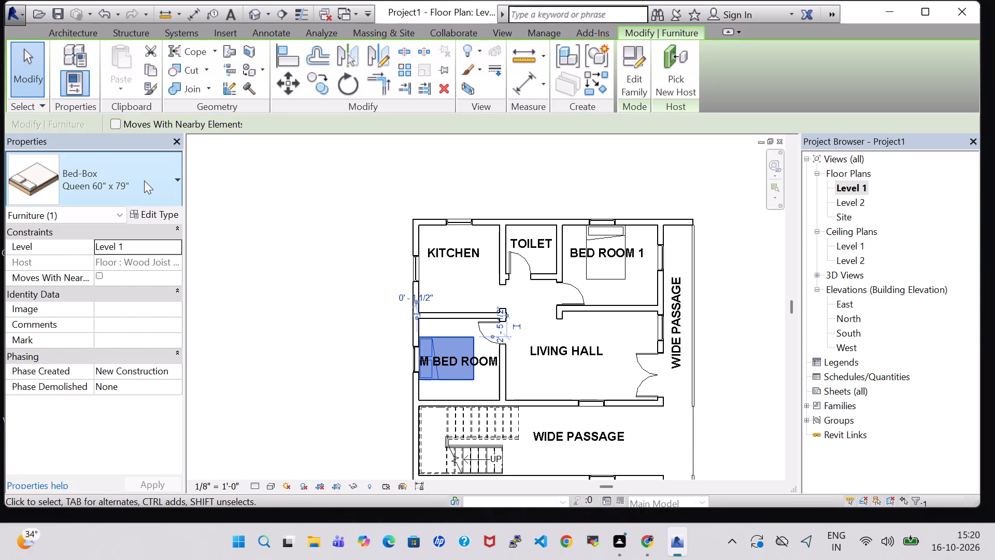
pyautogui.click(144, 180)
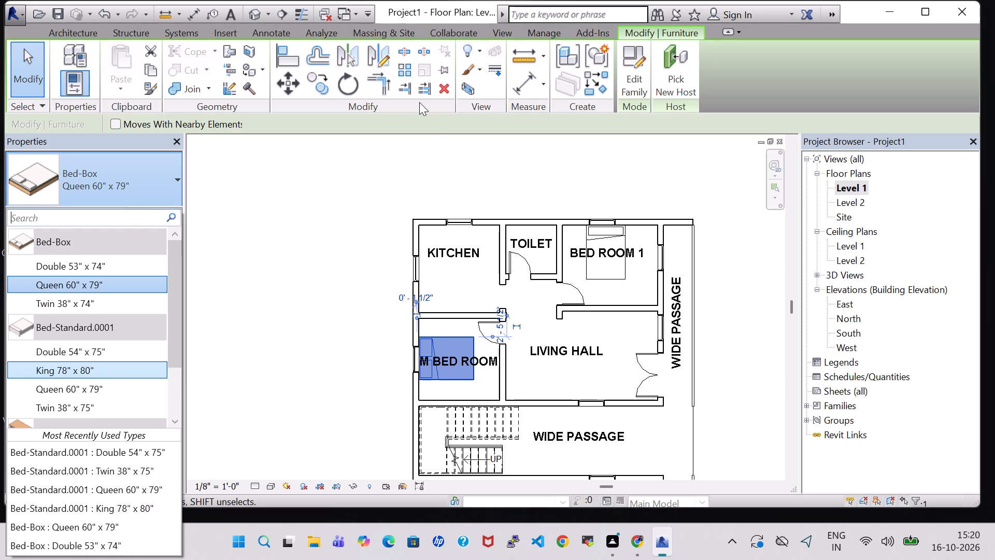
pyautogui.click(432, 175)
# Load the Table-Night Stand family from the Tables folder of the Furniture library for component placement.
pyautogui.scroll(-3, 434, 175)
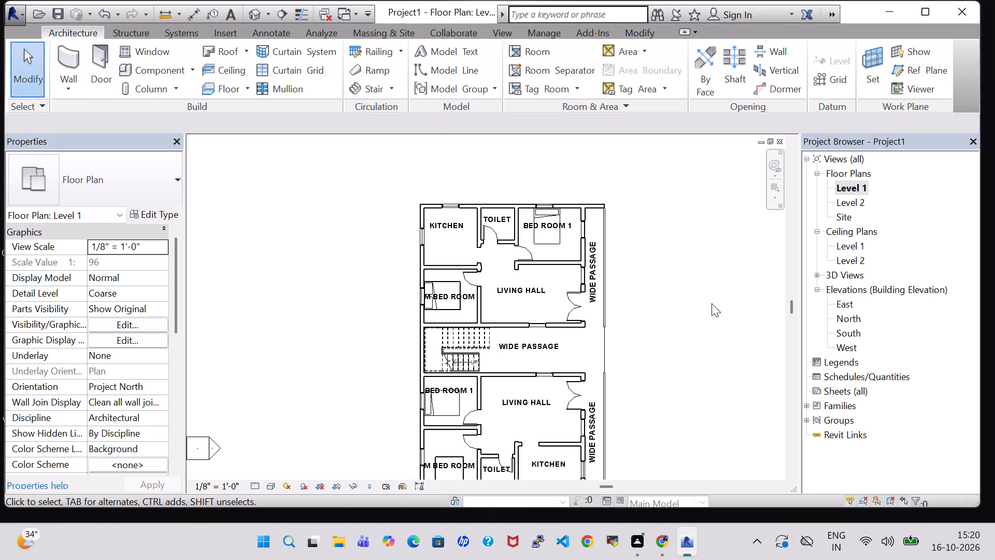
pyautogui.moveTo(717, 307); pyautogui.dragTo(721, 258, button='middle')
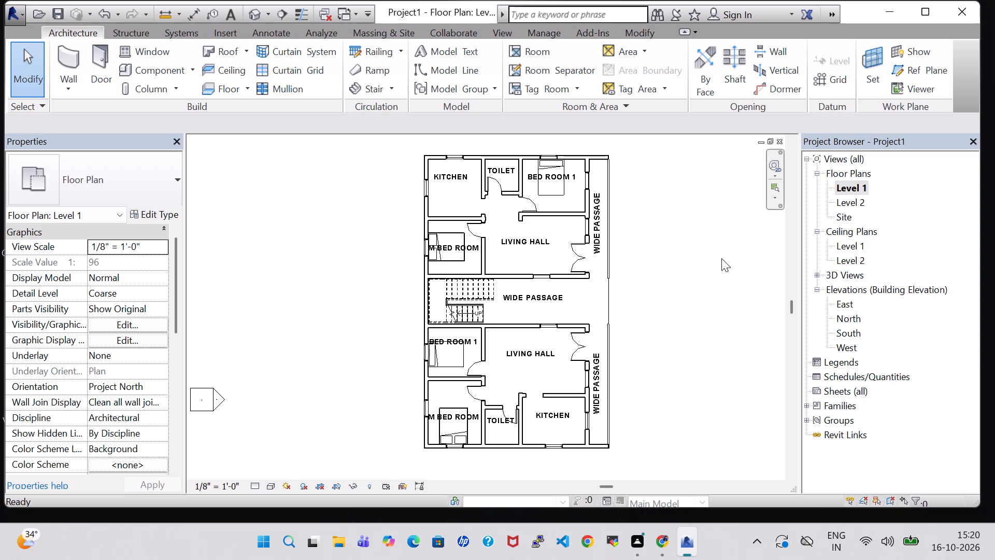
pyautogui.scroll(1, 721, 258)
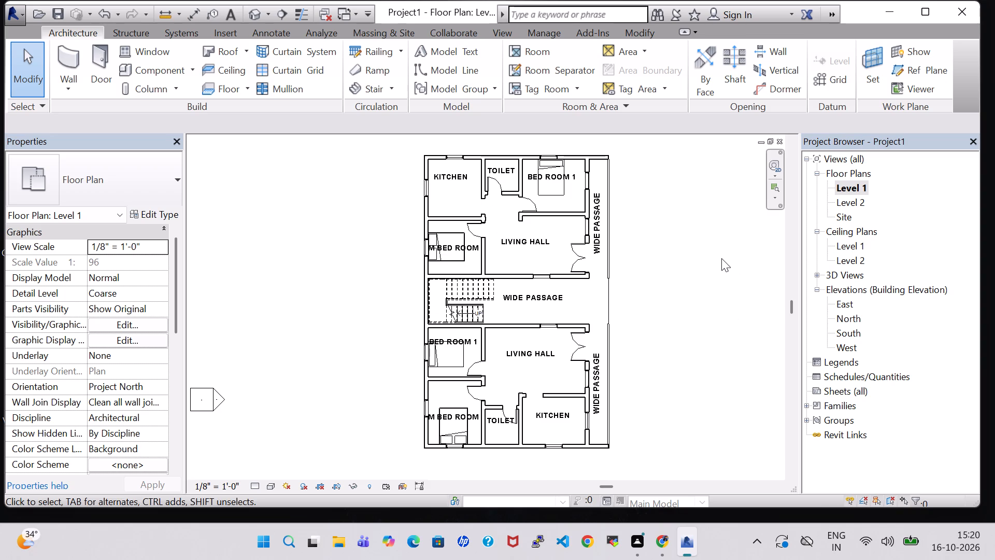
pyautogui.moveTo(721, 258); pyautogui.dragTo(735, 249, button='middle')
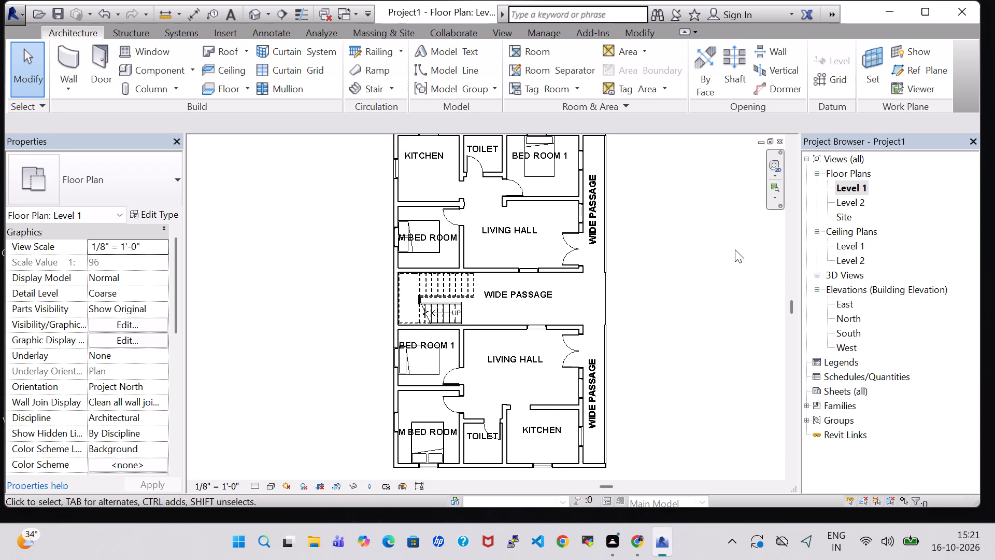
pyautogui.scroll(1, 728, 249)
pyautogui.click(158, 73)
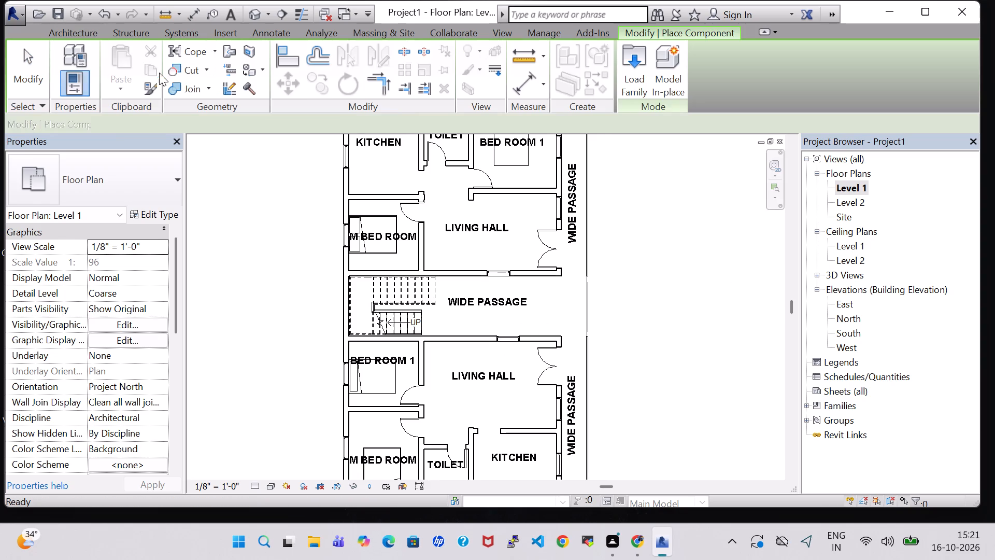
pyautogui.click(633, 67)
pyautogui.scroll(-1, 612, 244)
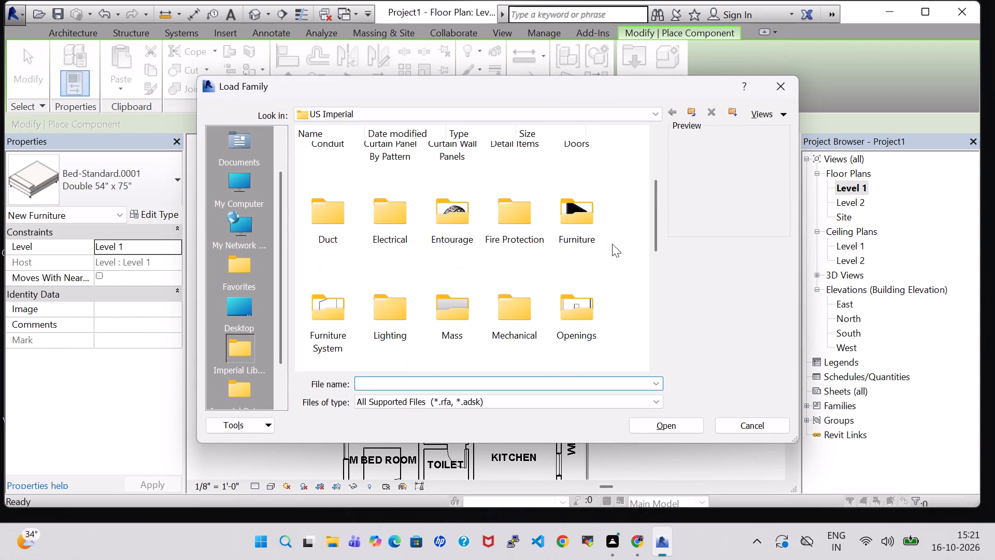
pyautogui.doubleClick(596, 209)
pyautogui.doubleClick(497, 161)
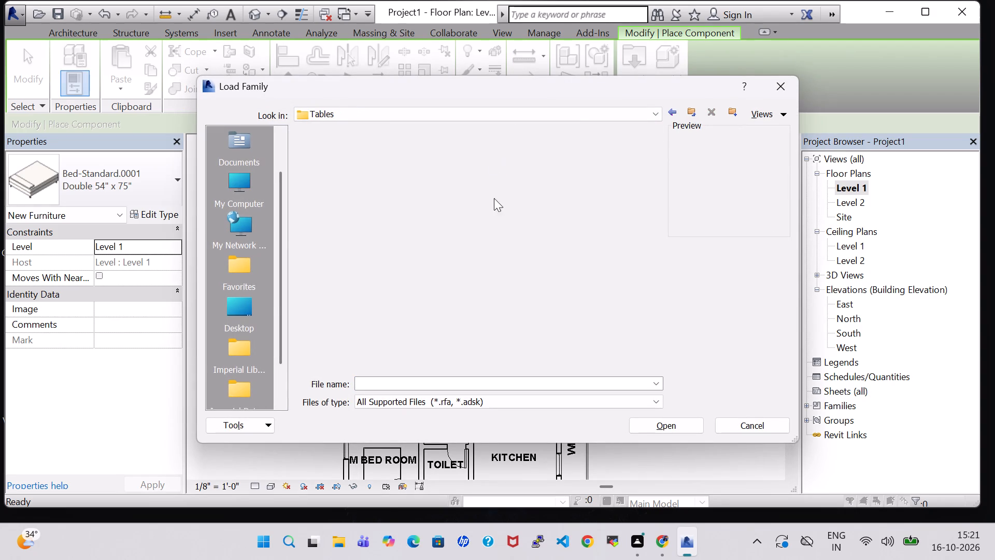
pyautogui.scroll(-2, 493, 213)
pyautogui.click(498, 239)
pyautogui.click(666, 424)
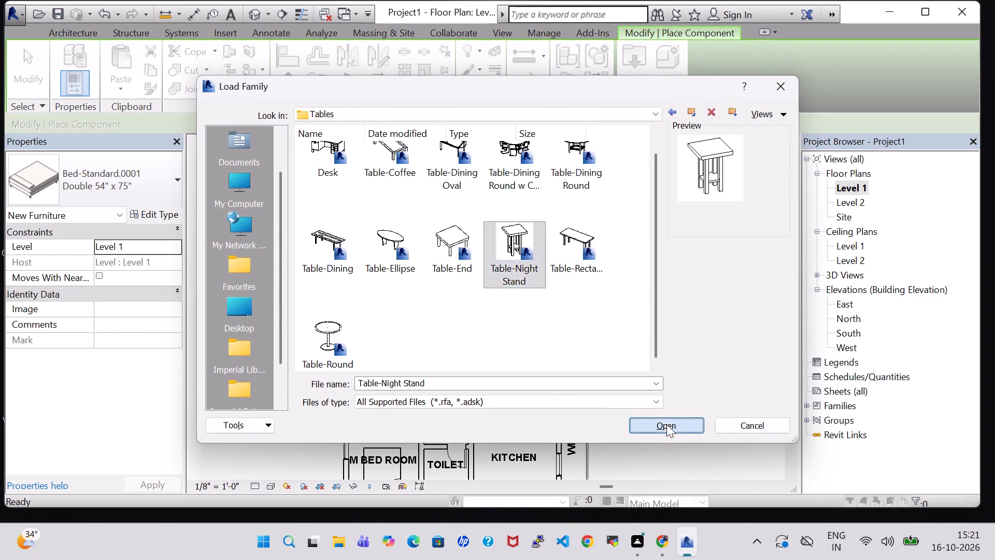
# Place a Table-Night Stand 24" x 24" x 30" on each side of the bed in the lower unit's M BED ROOM, in the southeast and southwest corners.
pyautogui.scroll(5, 405, 410)
pyautogui.moveTo(460, 414); pyautogui.dragTo(559, 7, button='middle')
pyautogui.scroll(2, 531, 69)
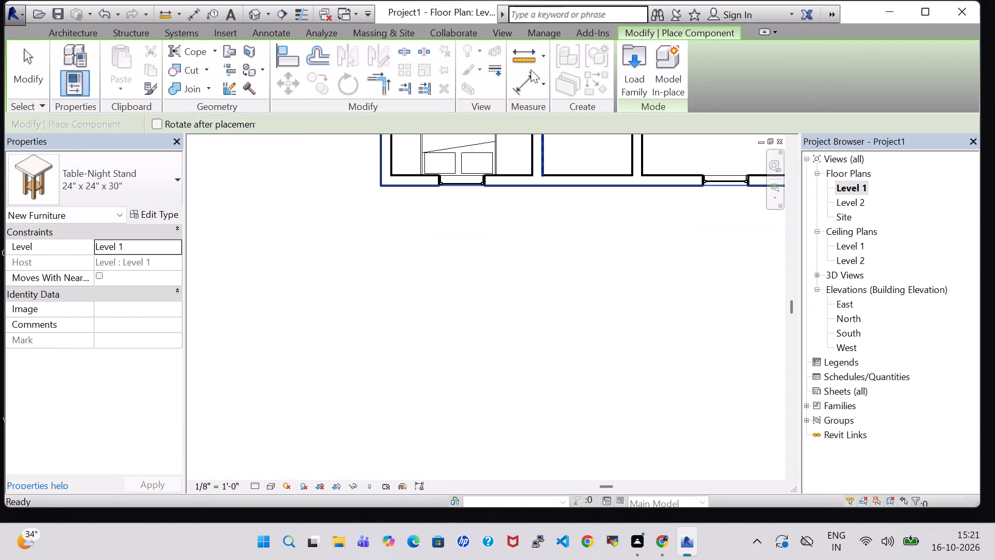
pyautogui.scroll(3, 531, 69)
pyautogui.moveTo(532, 221); pyautogui.dragTo(532, 315, button='middle')
pyautogui.scroll(5, 532, 315)
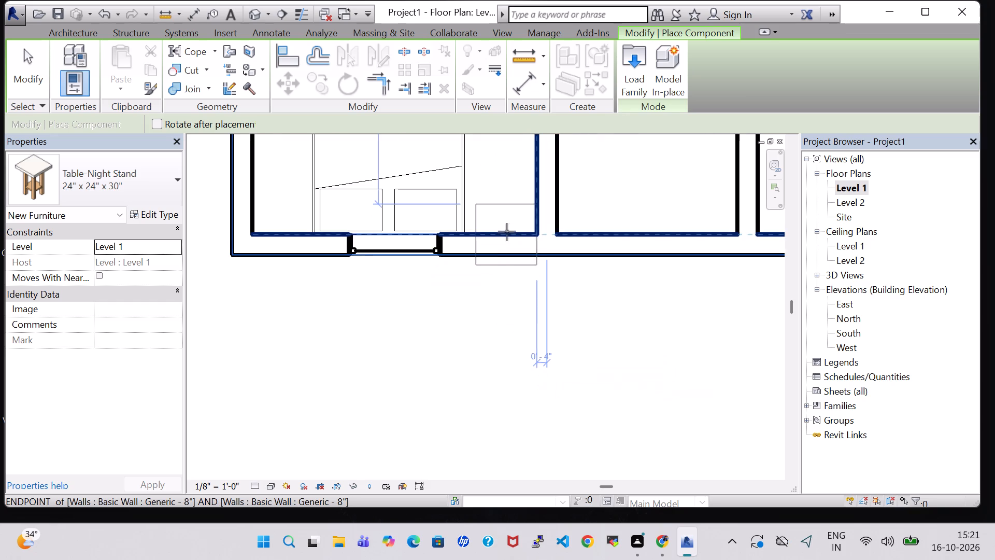
pyautogui.click(506, 204)
pyautogui.moveTo(499, 204); pyautogui.dragTo(609, 302, button='middle')
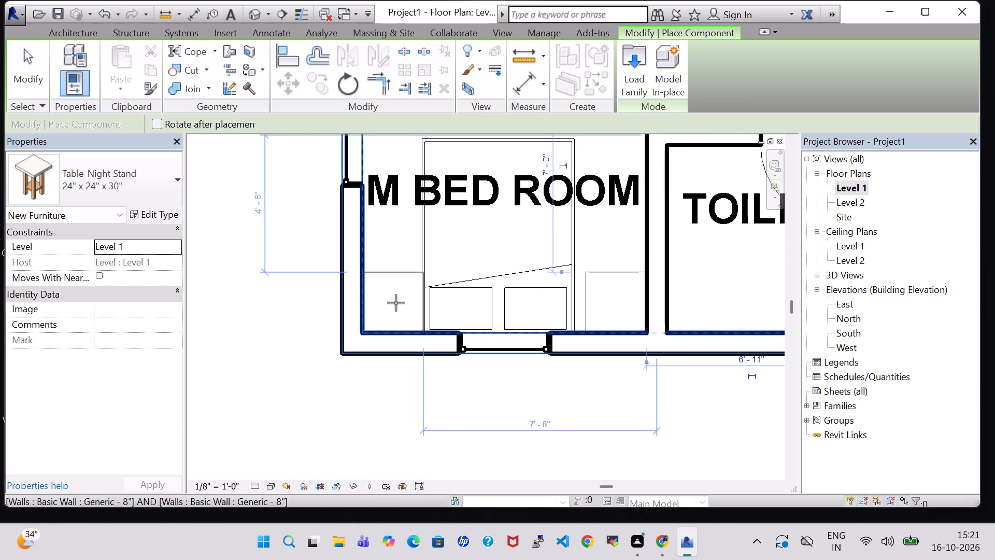
pyautogui.click(396, 303)
pyautogui.scroll(-3, 459, 277)
pyautogui.moveTo(472, 244); pyautogui.dragTo(470, 261, button='middle')
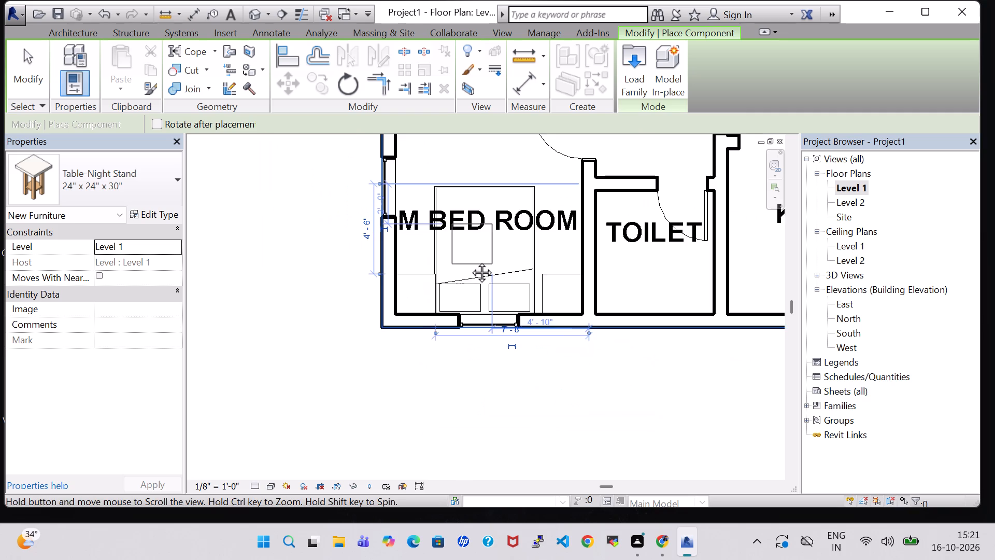
# Place a Table-Night Stand 24" x 24" x 30" on each side of the bed in the lower unit's BED ROOM 1, in the northwest and southwest corners.
pyautogui.moveTo(470, 261); pyautogui.dragTo(448, 437, button='middle')
pyautogui.scroll(-2, 440, 318)
pyautogui.moveTo(446, 235); pyautogui.dragTo(453, 360, button='middle')
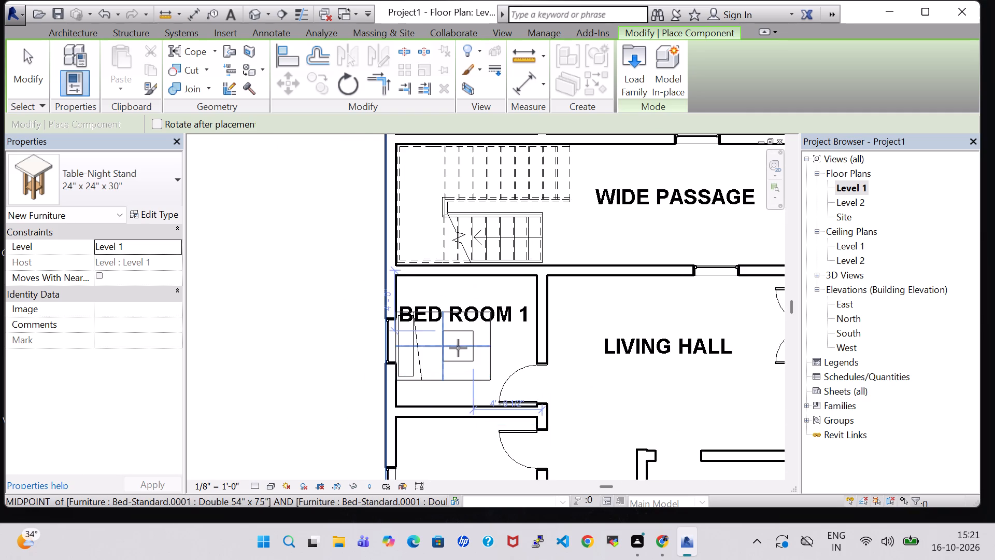
pyautogui.scroll(8, 441, 323)
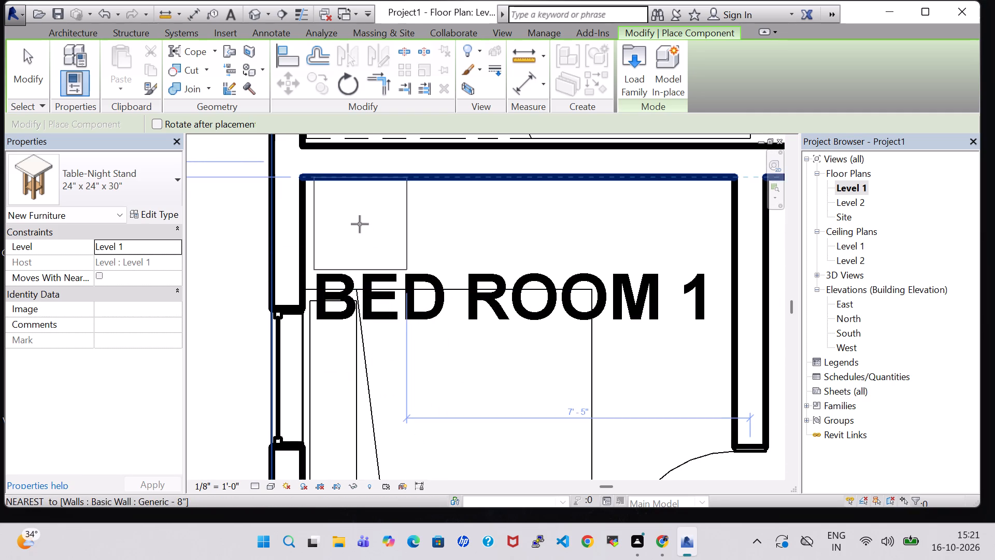
pyautogui.click(351, 224)
pyautogui.moveTo(427, 270); pyautogui.dragTo(434, 148, button='middle')
pyautogui.scroll(-3, 434, 148)
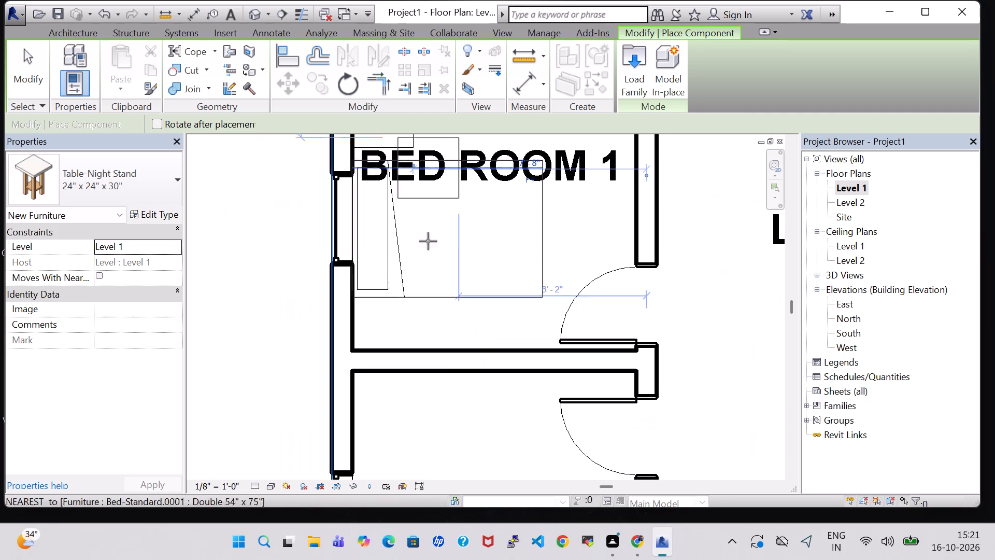
pyautogui.click(383, 319)
pyautogui.press('Escape')
pyautogui.press('Escape')
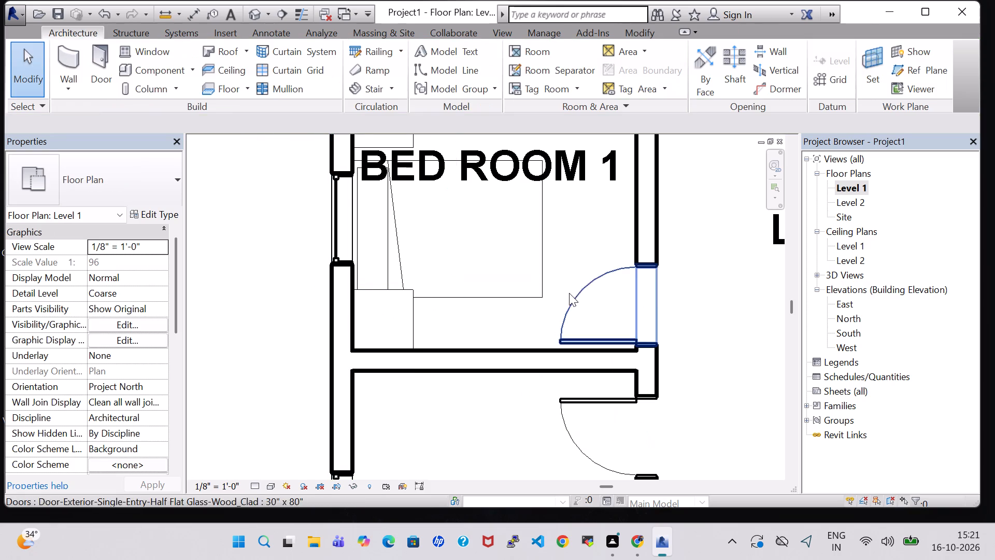
# Nudge the Bed-Box Queen 60" x 79" in the lower unit's M BED ROOM about 3" east and 3" north, centring it between the night stands.
pyautogui.scroll(-4, 521, 237)
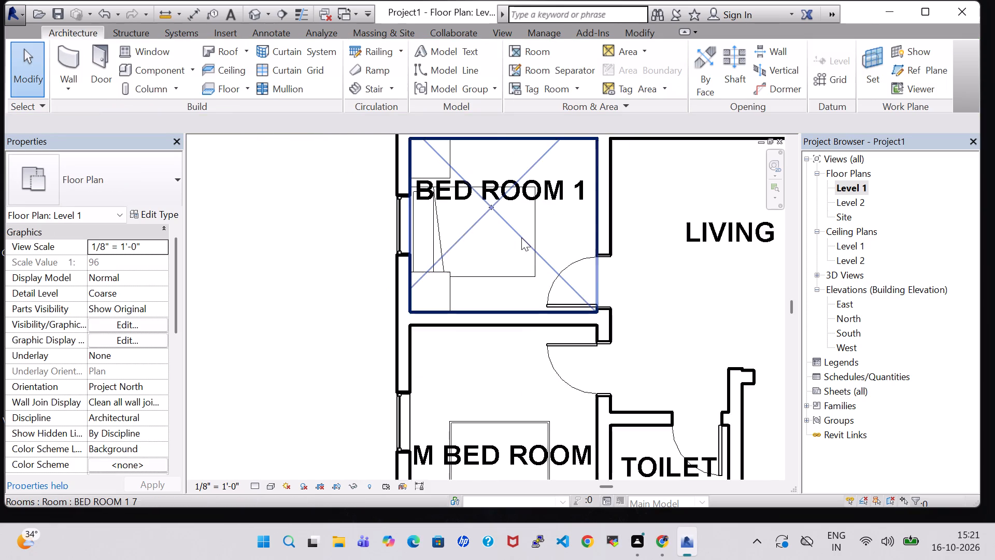
pyautogui.scroll(-2, 521, 237)
pyautogui.click(507, 359)
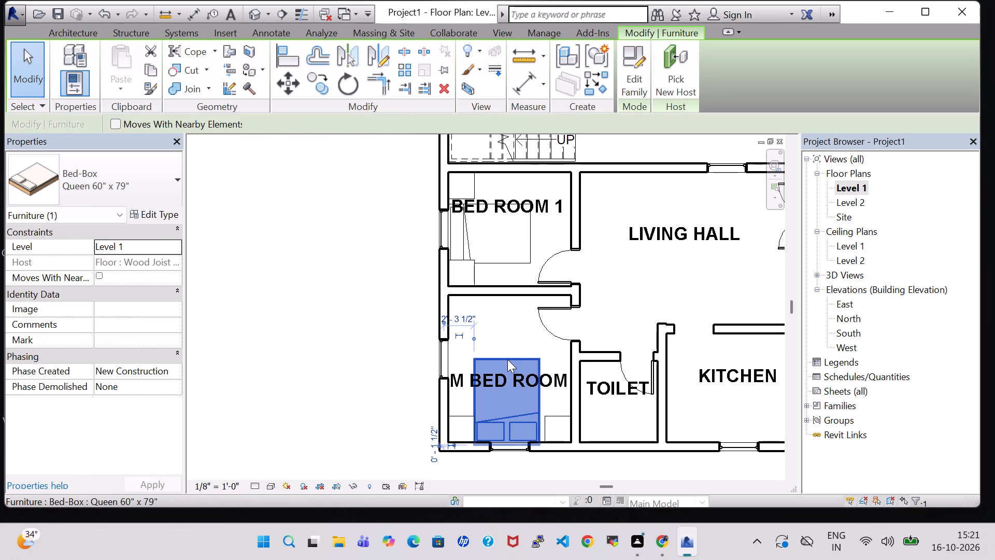
pyautogui.press('Right')
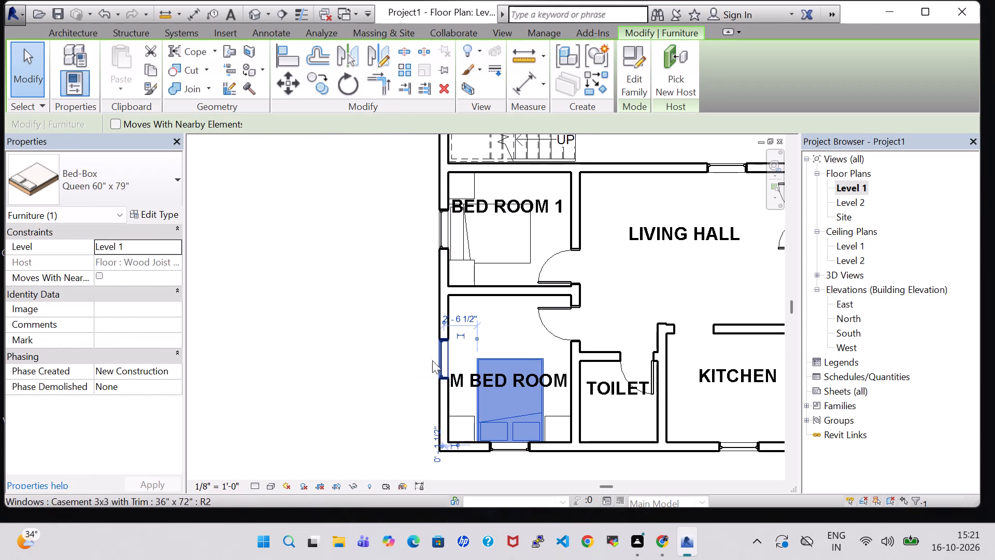
pyautogui.press('Up')
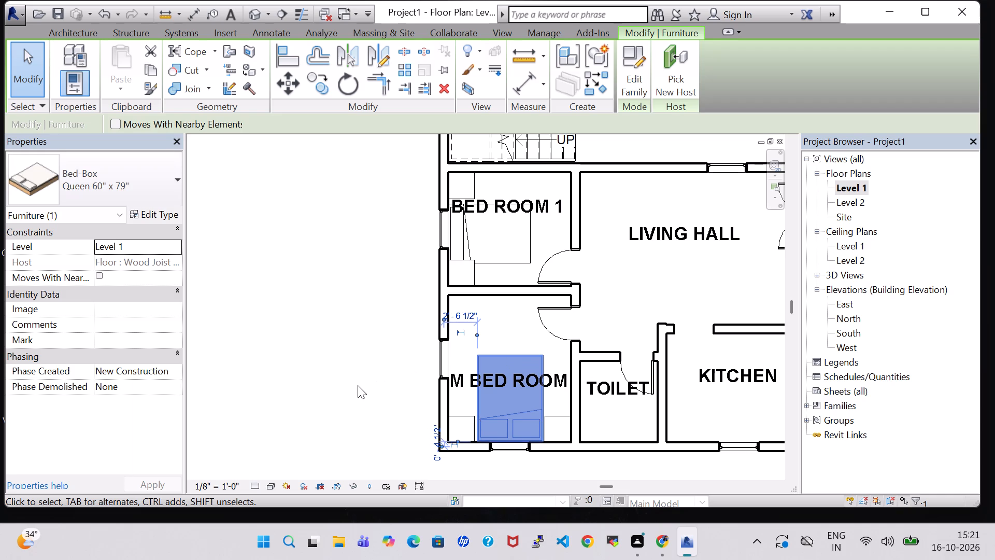
pyautogui.press('Up')
pyautogui.press('Down')
pyautogui.click(397, 428)
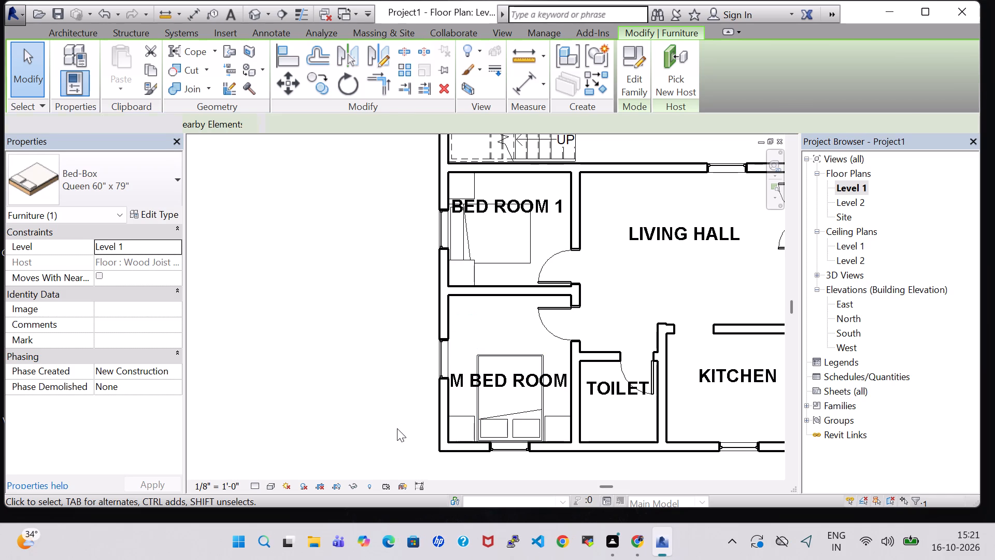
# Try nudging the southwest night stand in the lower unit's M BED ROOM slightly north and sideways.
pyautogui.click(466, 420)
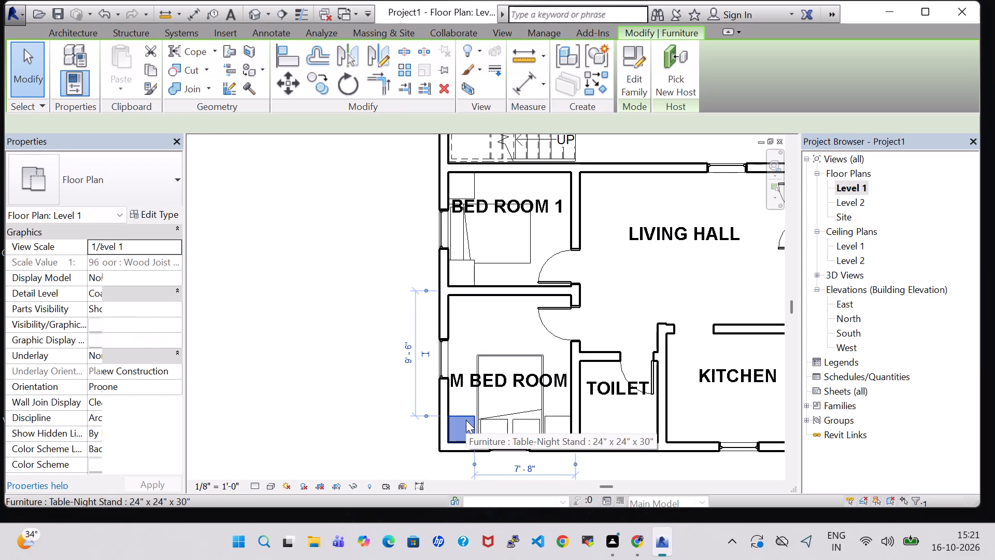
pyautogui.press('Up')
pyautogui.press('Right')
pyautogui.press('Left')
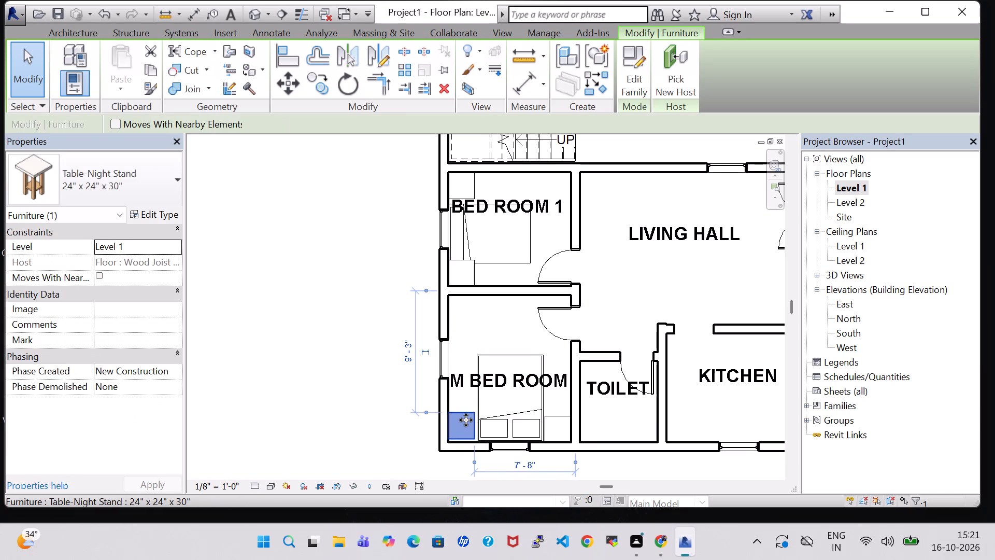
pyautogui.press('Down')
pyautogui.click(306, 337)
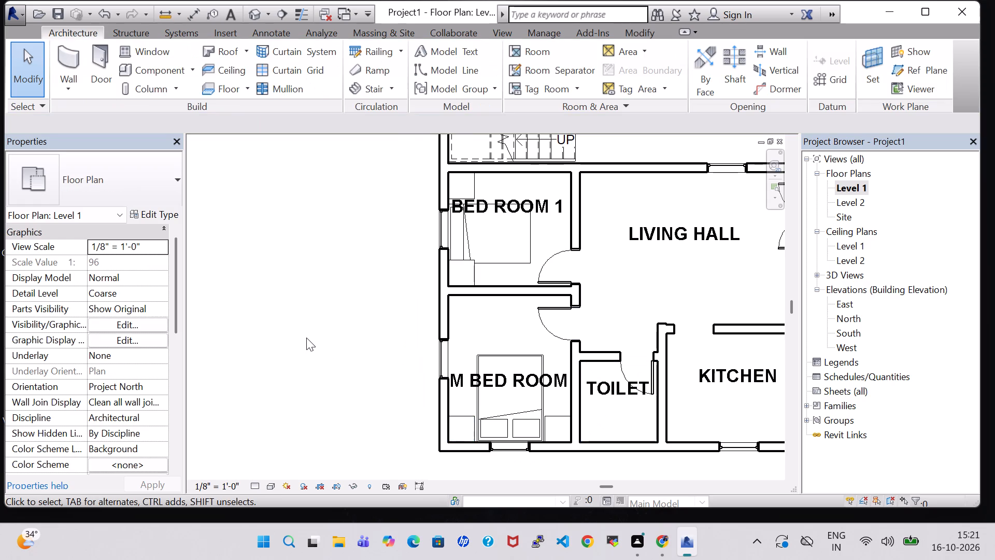
# Nudge the bed in the lower unit's BED ROOM 1 north between the night stands, to about 2'-5" from the north wall.
pyautogui.scroll(-2, 306, 338)
pyautogui.moveTo(437, 311); pyautogui.dragTo(455, 415, button='middle')
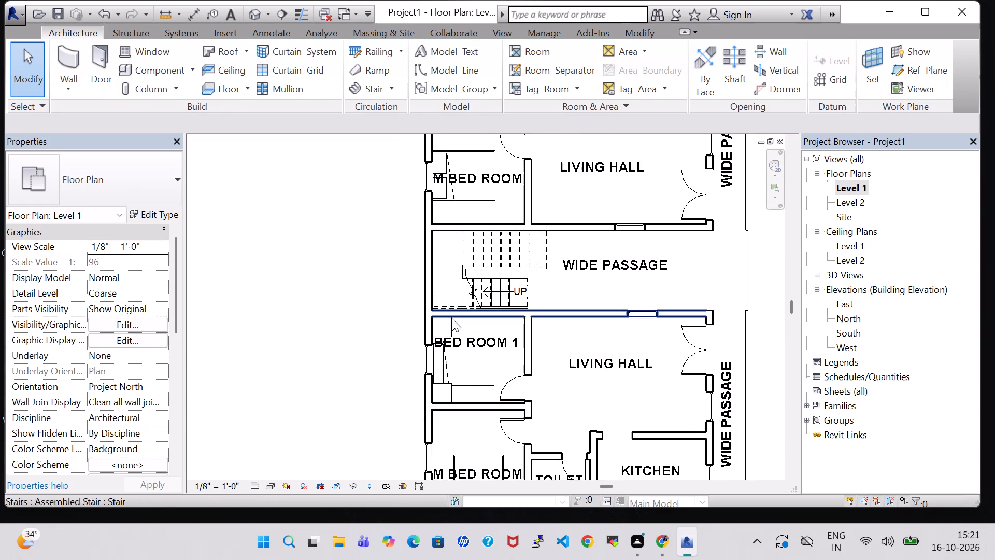
pyautogui.scroll(5, 469, 364)
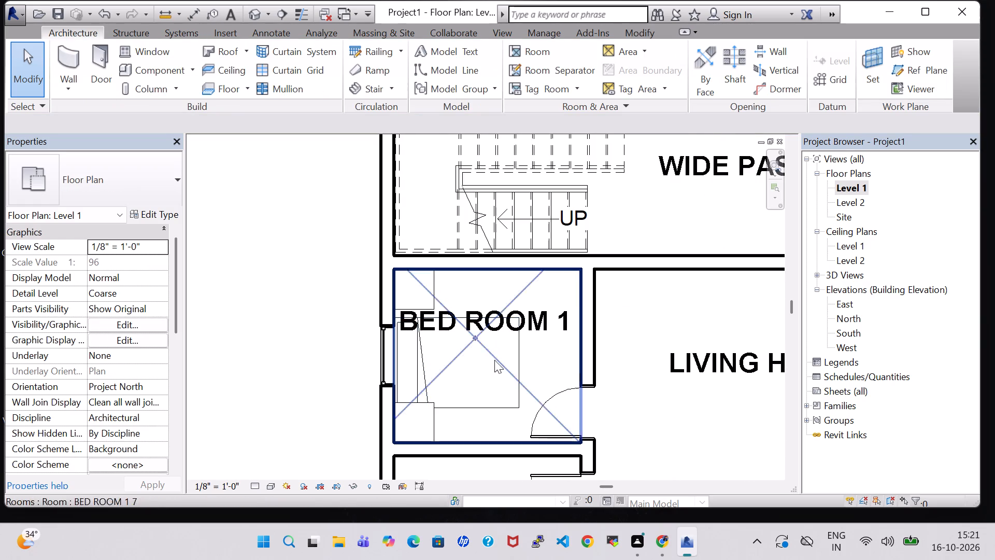
pyautogui.click(524, 369)
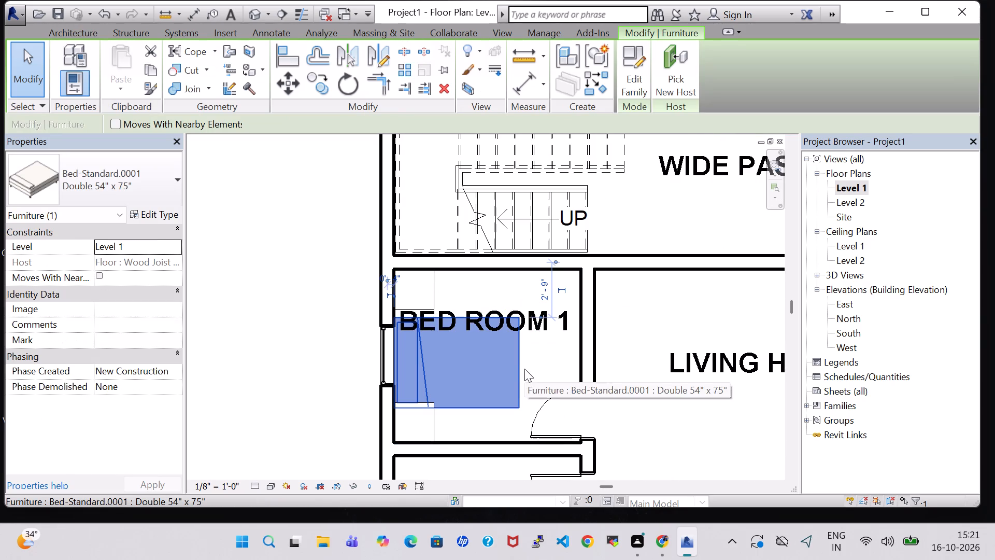
pyautogui.press('Up')
pyautogui.press('Up')
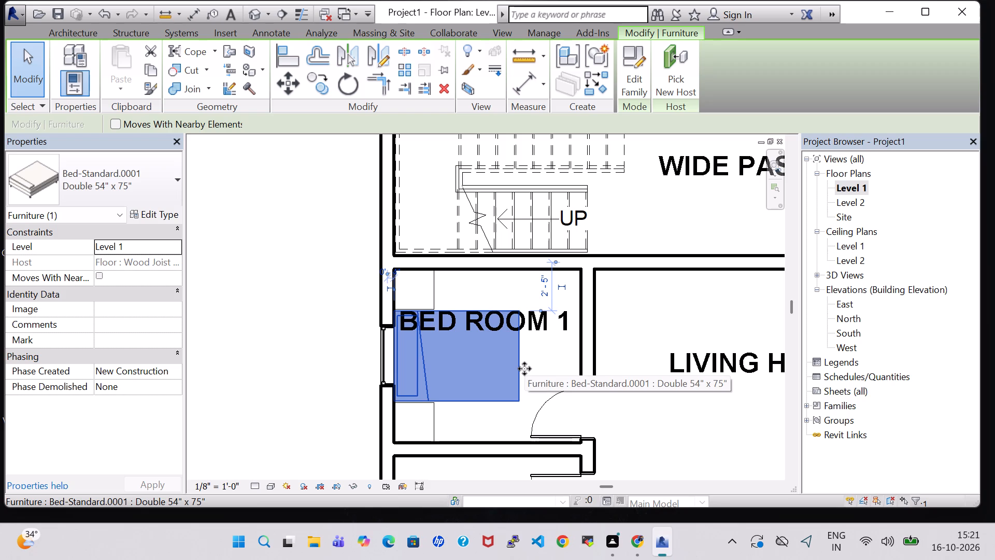
# Keep the Double 54" x 75" type on the lower BED ROOM 1 bed and set the type's Width to 4' 0".
pyautogui.click(133, 191)
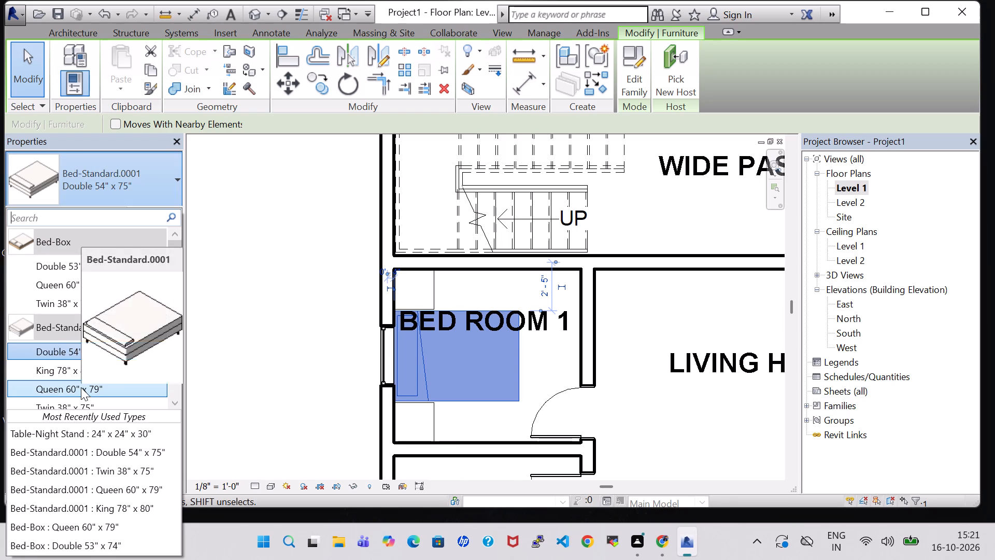
pyautogui.scroll(-1, 84, 377)
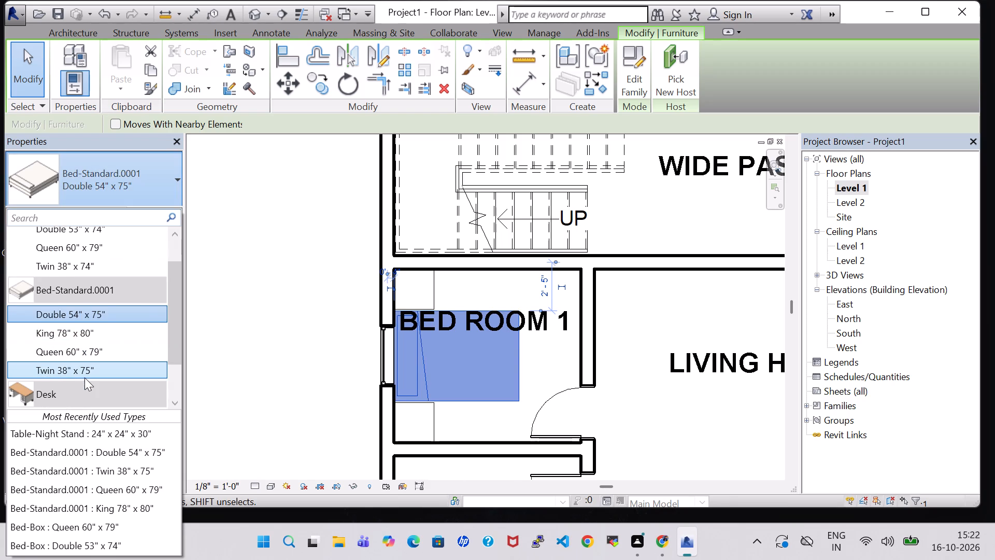
pyautogui.click(104, 318)
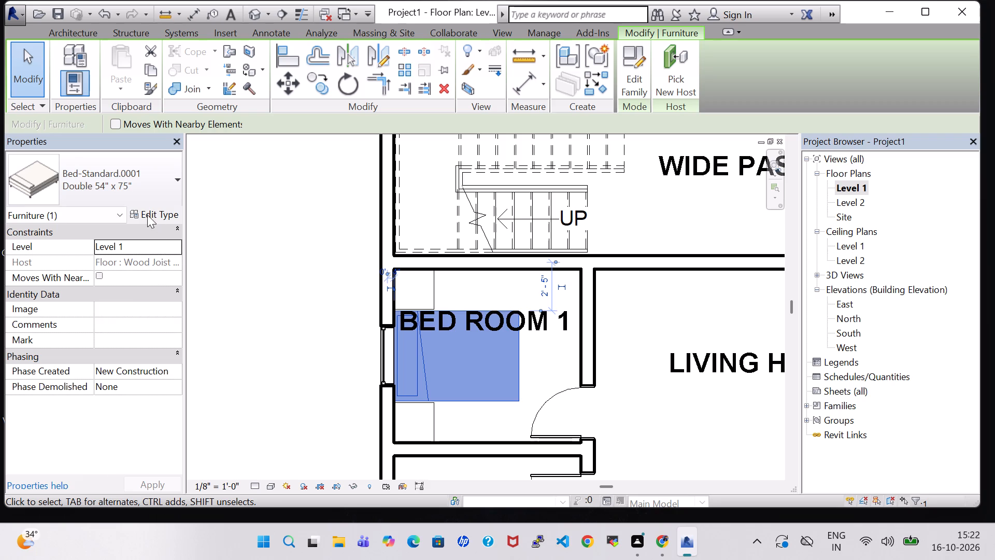
pyautogui.click(147, 215)
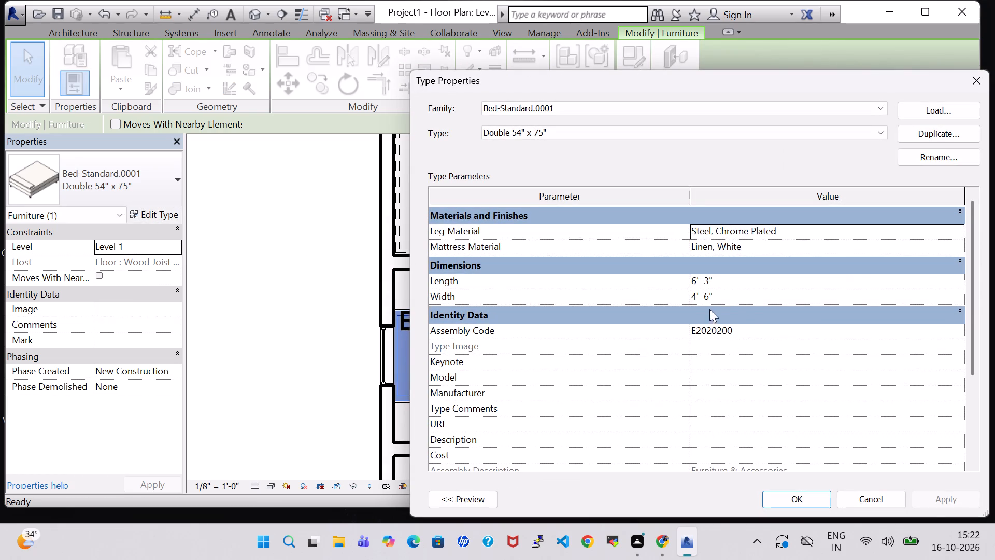
pyautogui.click(709, 298)
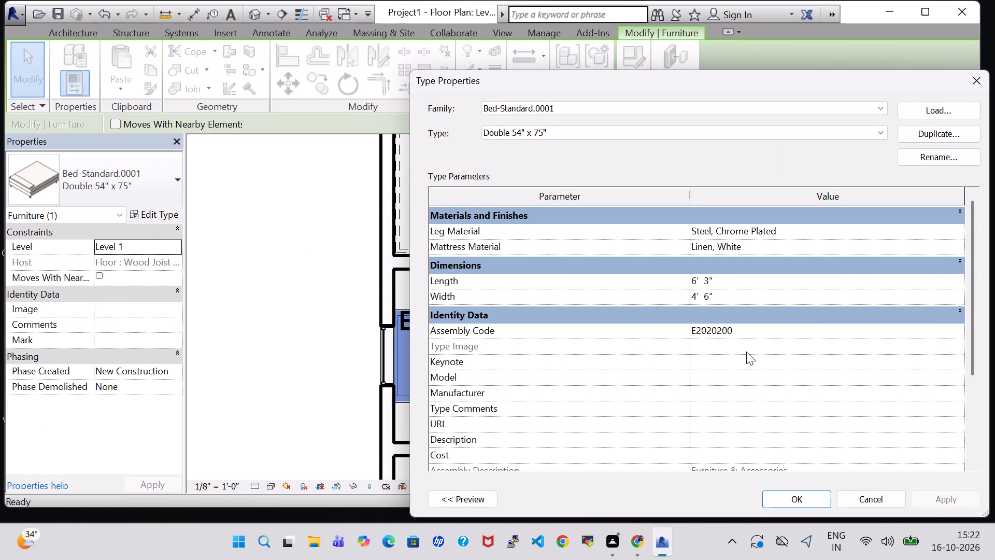
pyautogui.press('BackSpace')
pyautogui.press('0')
pyautogui.click(962, 505)
pyautogui.click(828, 499)
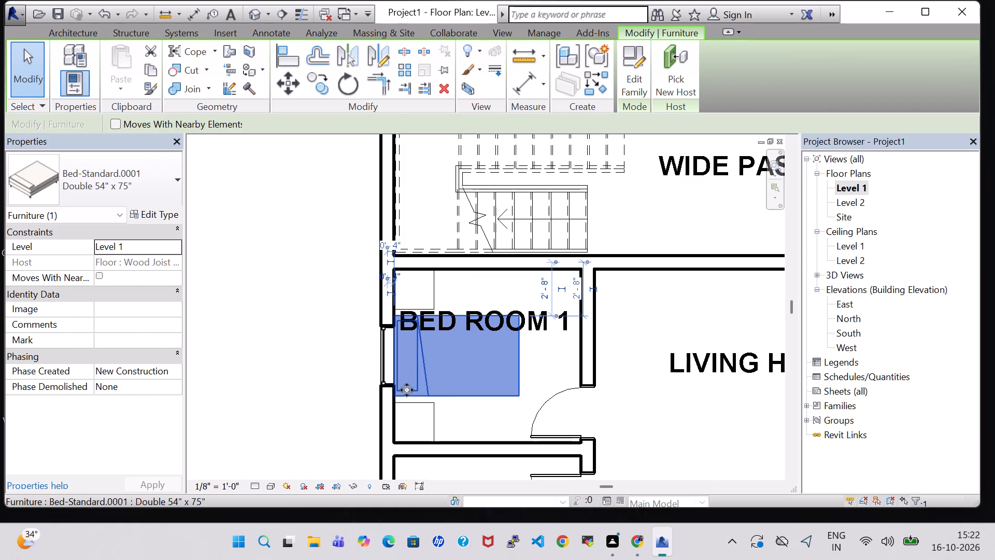
pyautogui.click(310, 376)
# Place a Table-Night Stand 24" x 24" x 30" on each side of the bed in the upper unit's M BED ROOM, in the northwest and southwest corners.
pyautogui.scroll(-3, 458, 416)
pyautogui.moveTo(584, 419); pyautogui.dragTo(565, 401, button='middle')
pyautogui.scroll(-2, 553, 391)
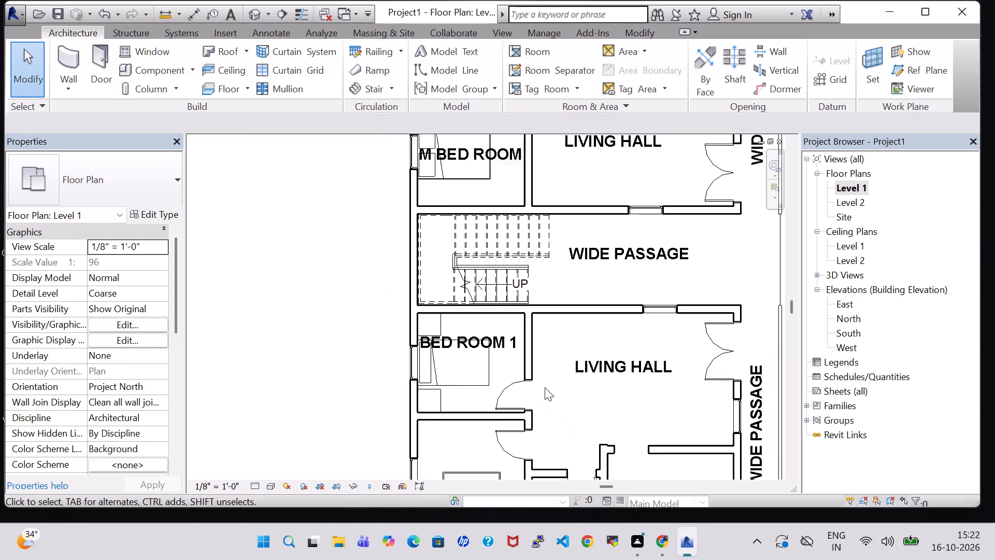
pyautogui.moveTo(615, 375); pyautogui.dragTo(529, 386, button='middle')
pyautogui.scroll(-2, 531, 386)
pyautogui.moveTo(653, 392); pyautogui.dragTo(653, 361, button='middle')
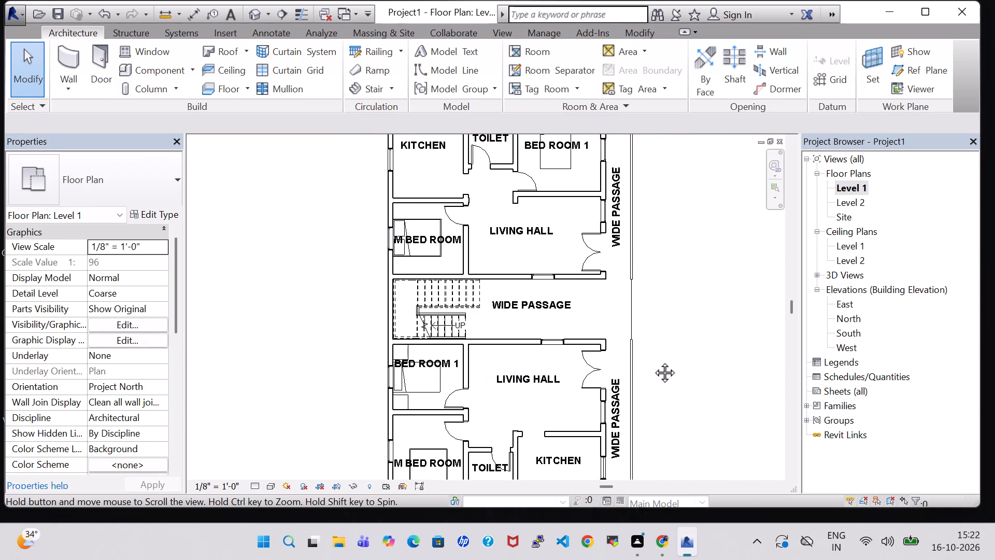
pyautogui.moveTo(653, 361); pyautogui.dragTo(655, 315, button='middle')
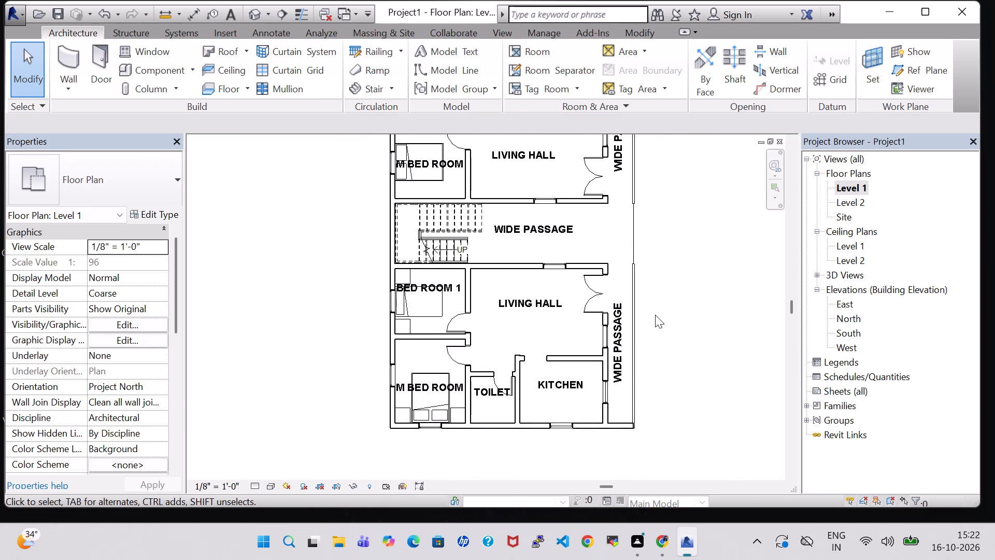
pyautogui.moveTo(673, 267); pyautogui.dragTo(690, 346, button='middle')
pyautogui.moveTo(689, 312); pyautogui.dragTo(691, 348, button='middle')
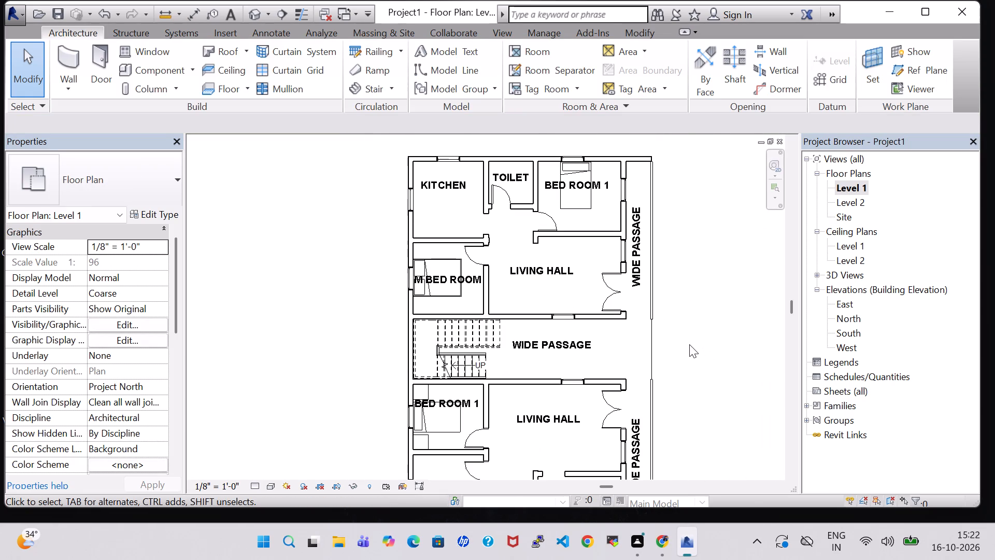
pyautogui.moveTo(673, 246); pyautogui.dragTo(684, 268, button='middle')
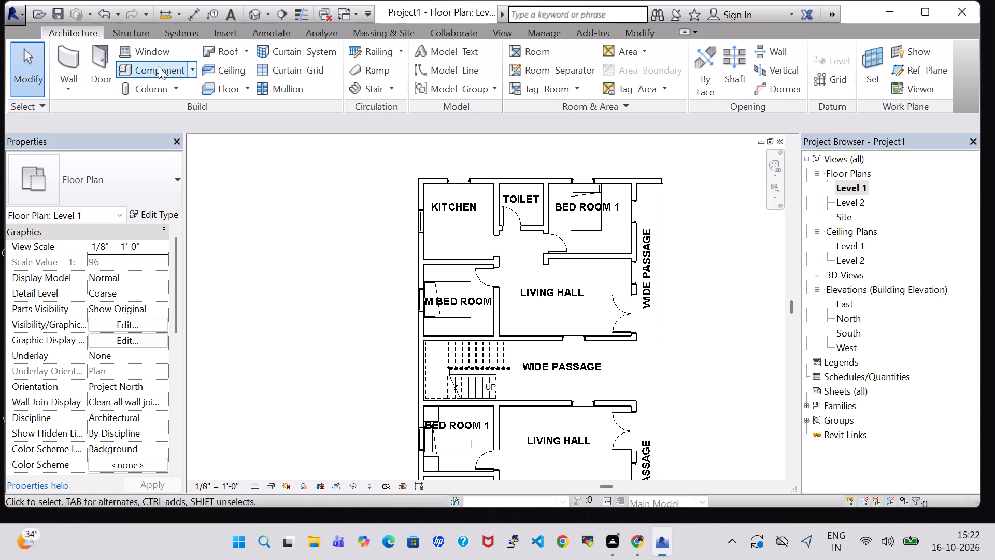
pyautogui.click(159, 66)
pyautogui.scroll(7, 450, 354)
pyautogui.moveTo(392, 229); pyautogui.dragTo(400, 232, button='middle')
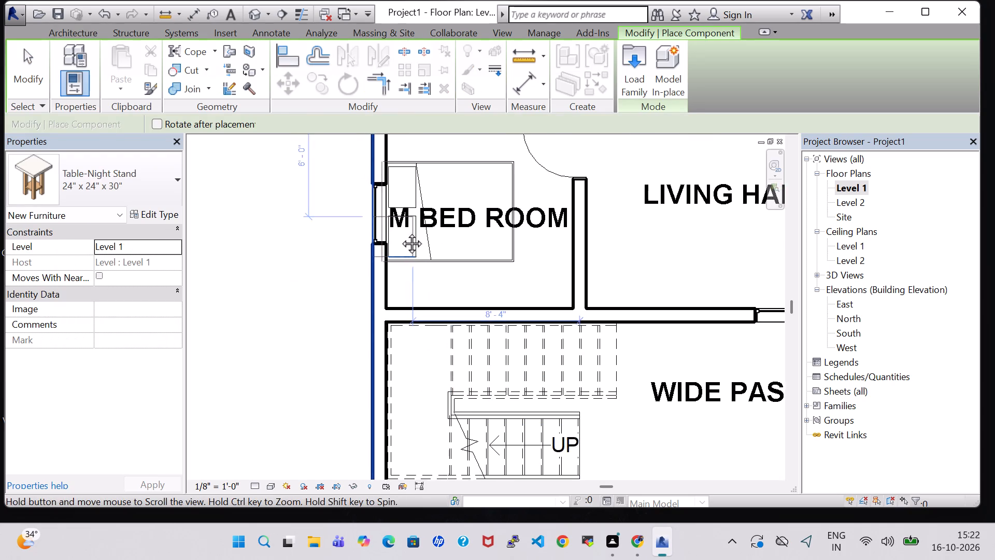
pyautogui.moveTo(400, 232); pyautogui.dragTo(399, 325, button='middle')
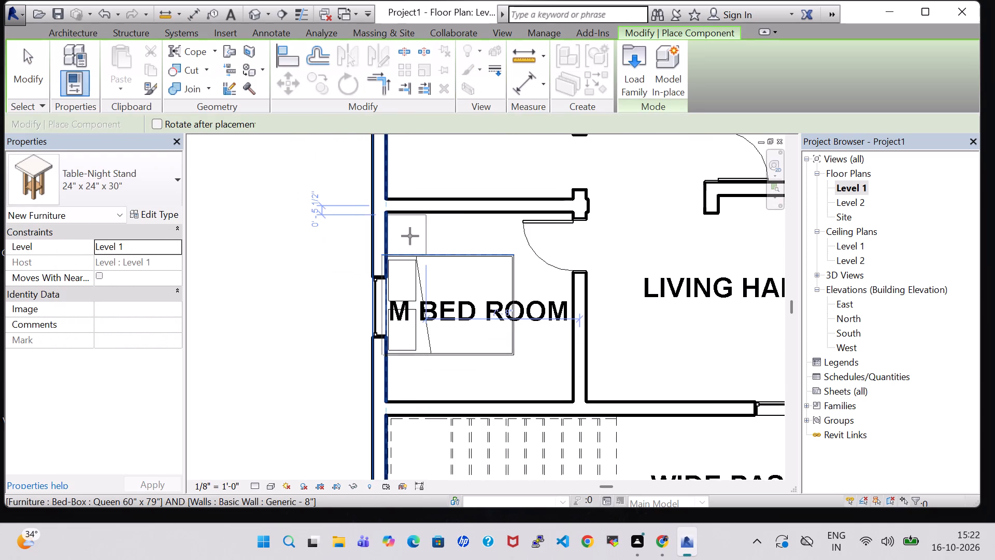
pyautogui.click(410, 236)
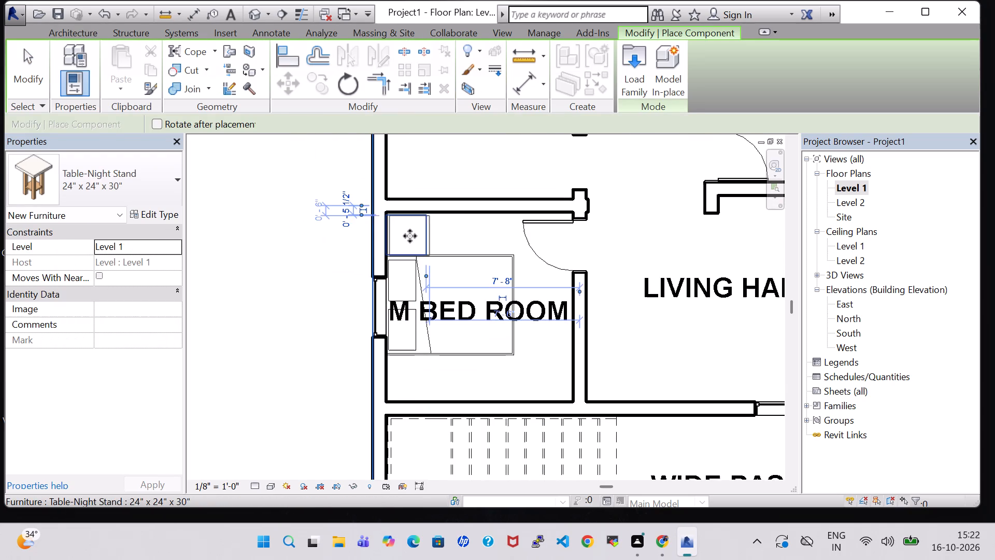
pyautogui.click(410, 375)
pyautogui.press('Escape')
pyautogui.press('Escape')
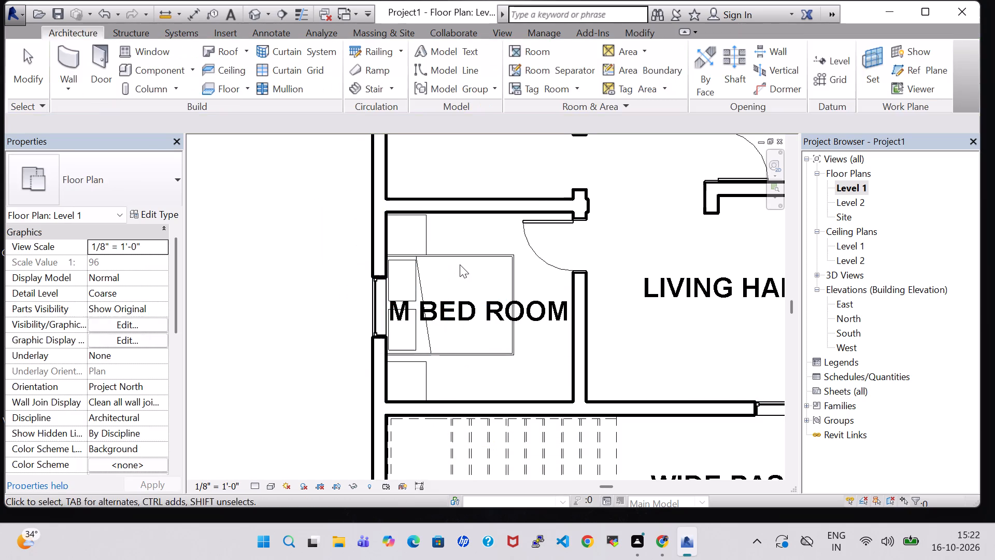
# Nudge the Bed-Box Queen 60" x 79" in the upper unit's M BED ROOM slightly south and east, about 2'-7 1/2" from the north wall.
pyautogui.click(461, 258)
pyautogui.press('Down')
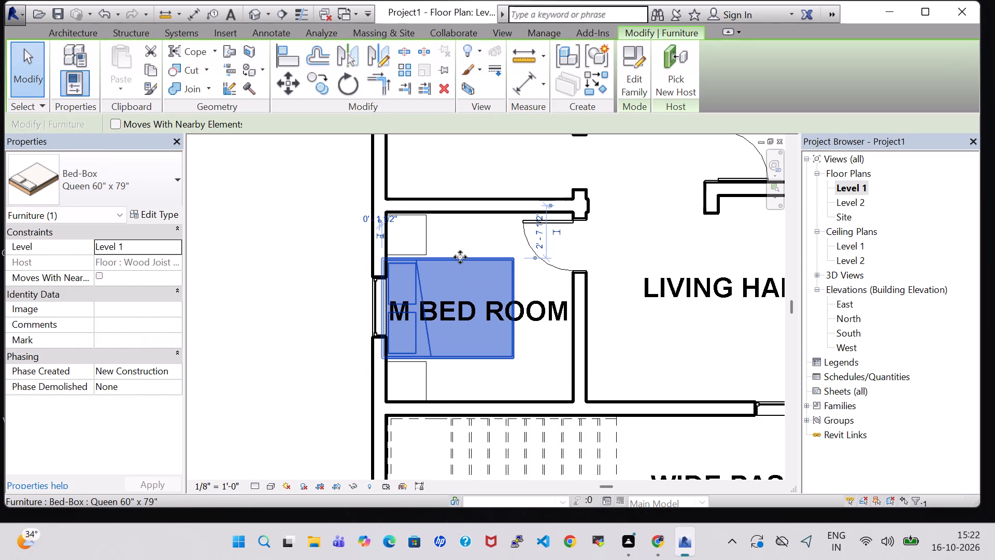
pyautogui.press('Right')
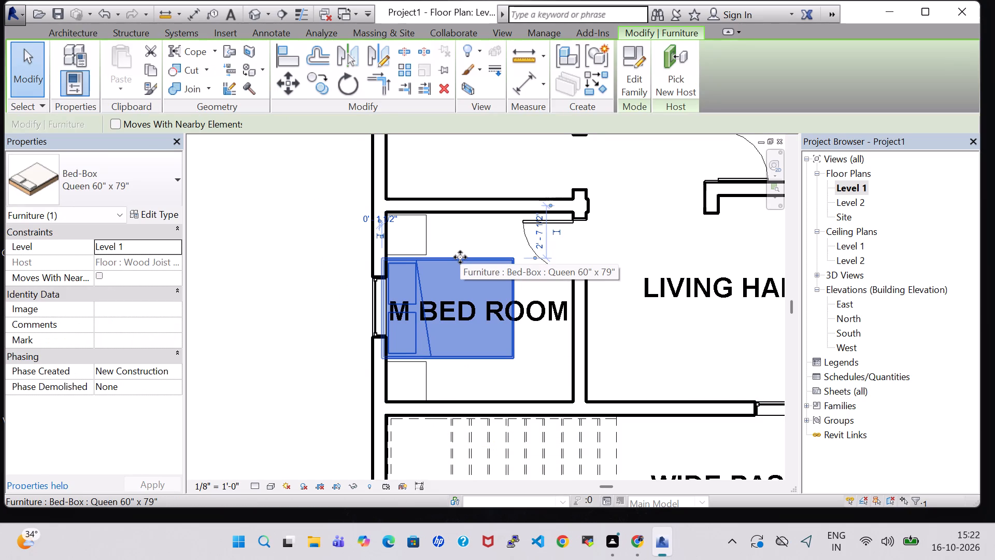
pyautogui.press('Right')
pyautogui.press('Left')
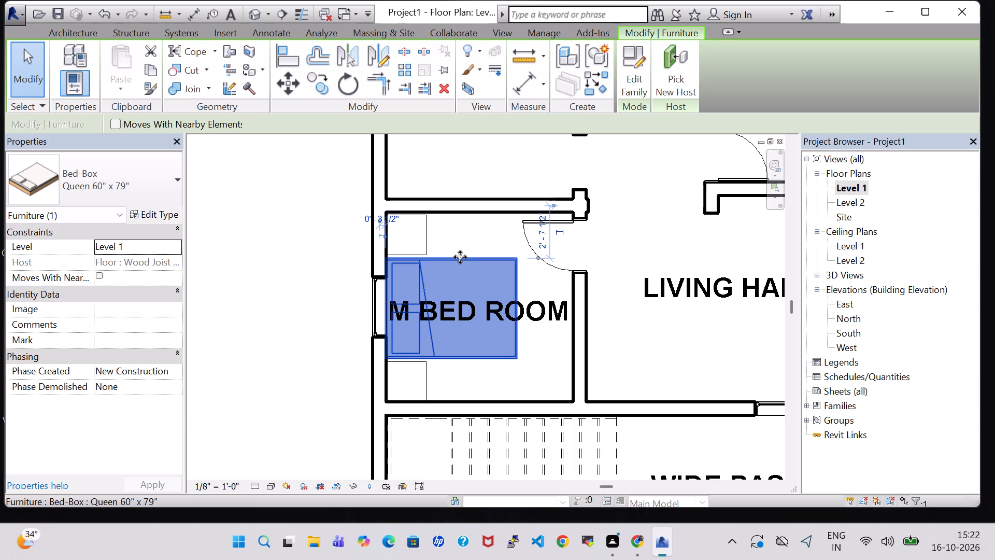
# Nudge the Bed-Box Queen 60" x 79" in the upper unit's M BED ROOM slightly east, away from the west wall.
pyautogui.press('Right')
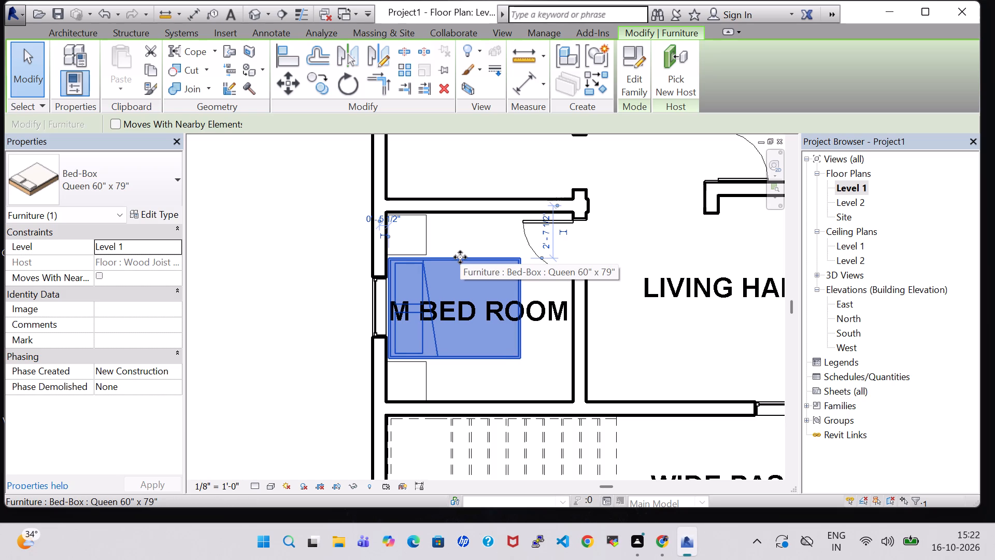
pyautogui.click(297, 262)
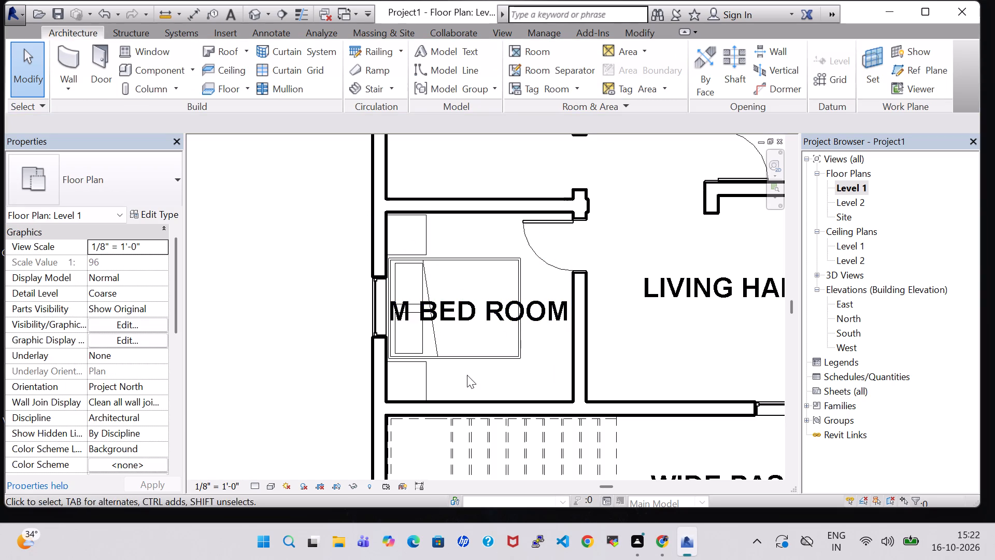
# Place a Table-Night Stand 24" x 24" x 30" against the north wall on each side of the bed in the upper unit's BED ROOM 1.
pyautogui.scroll(-1, 471, 293)
pyautogui.moveTo(653, 337); pyautogui.dragTo(448, 425, button='middle')
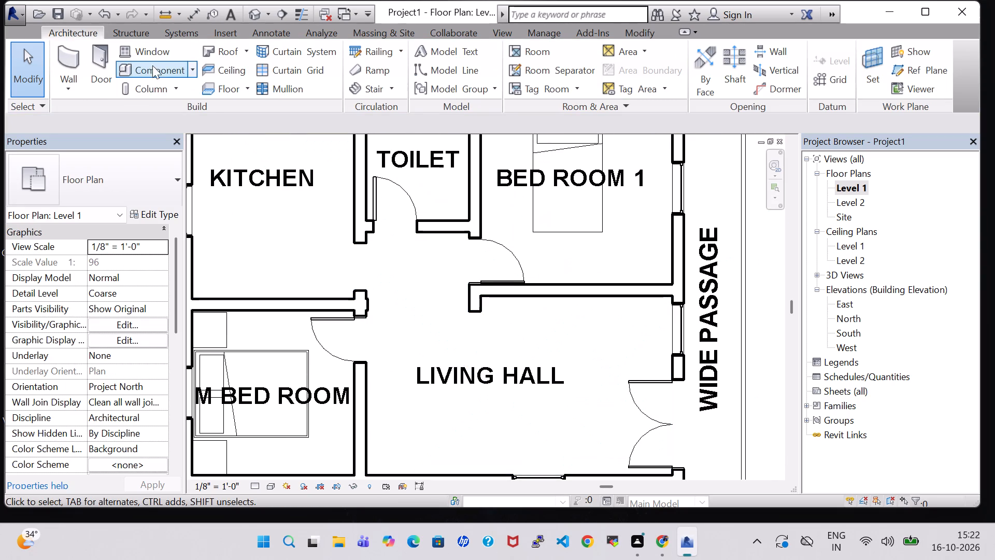
pyautogui.click(161, 68)
pyautogui.scroll(-1, 497, 255)
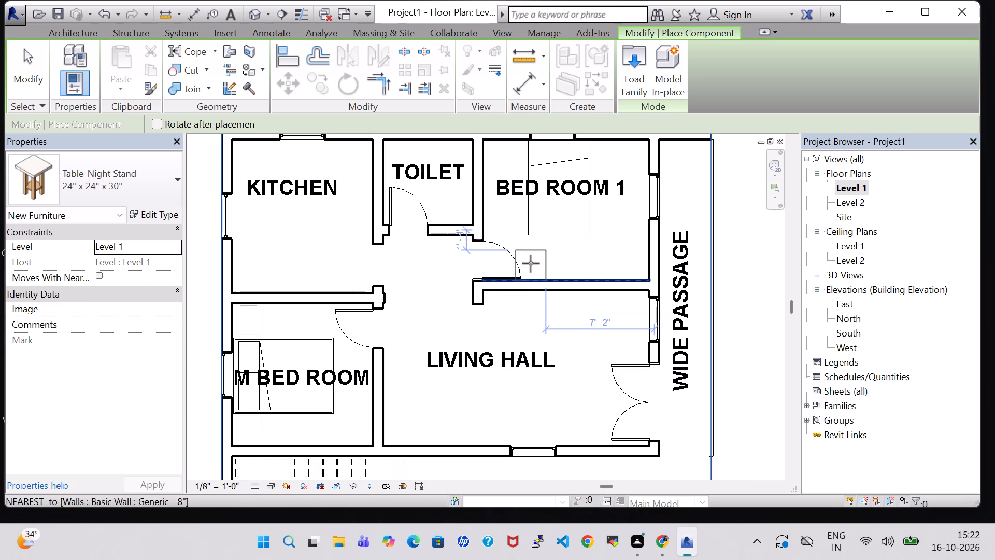
pyautogui.moveTo(531, 263); pyautogui.dragTo(477, 341, button='middle')
pyautogui.scroll(3, 477, 341)
pyautogui.moveTo(438, 280); pyautogui.dragTo(457, 346, button='middle')
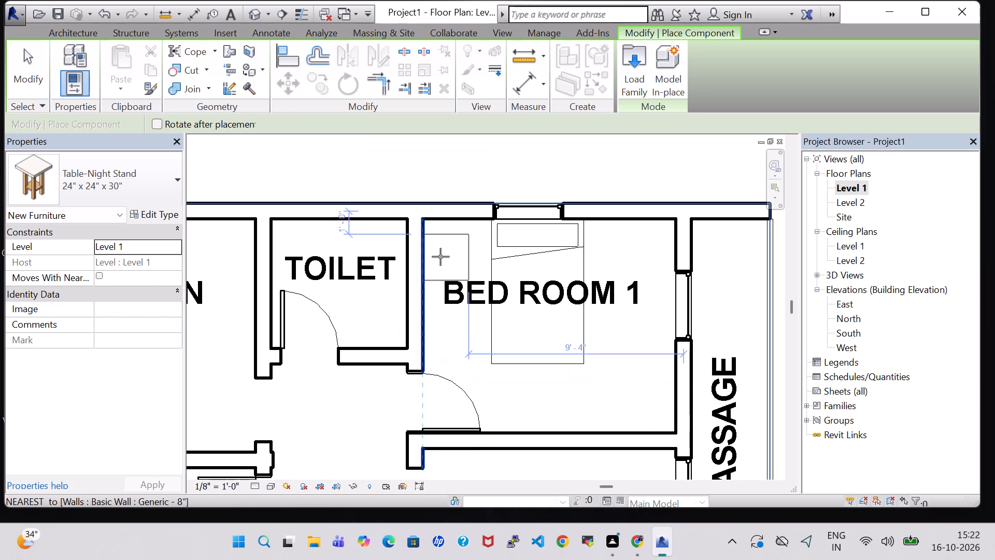
pyautogui.click(458, 247)
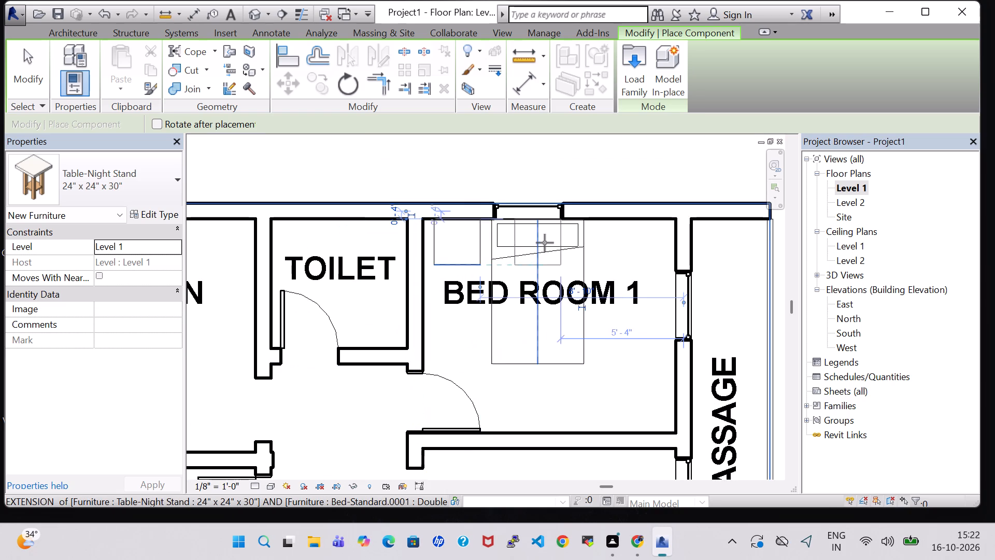
pyautogui.click(617, 242)
pyautogui.scroll(-1, 612, 311)
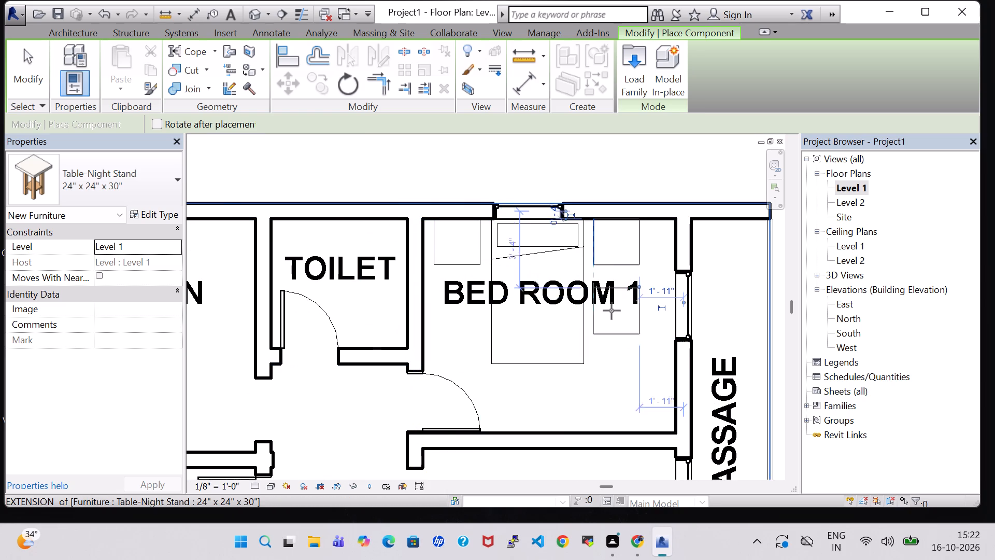
pyautogui.scroll(-1, 612, 311)
pyautogui.press('Escape')
pyautogui.press('Escape')
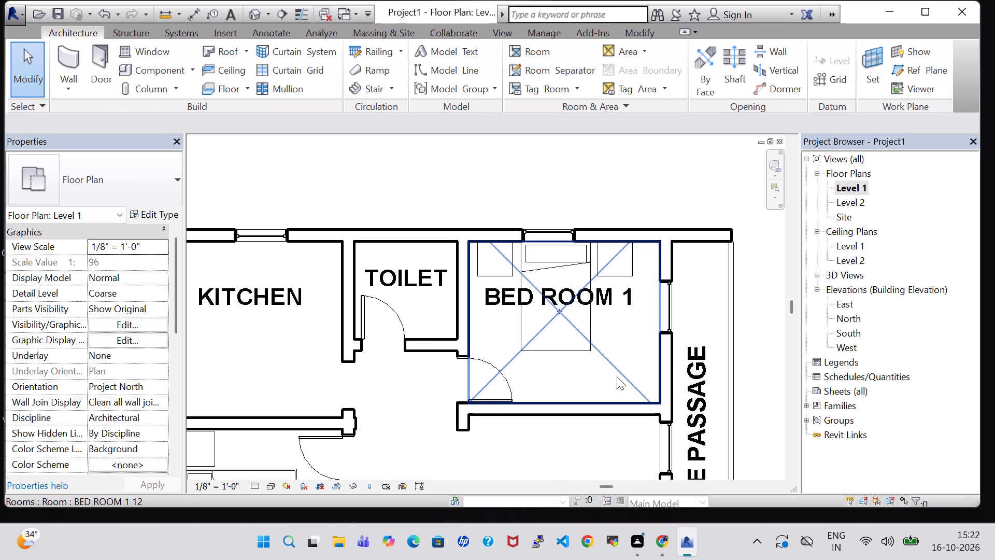
# Load the TV Stand family from the Furniture folder of the US Imperial library as a component.
pyautogui.scroll(-2, 617, 376)
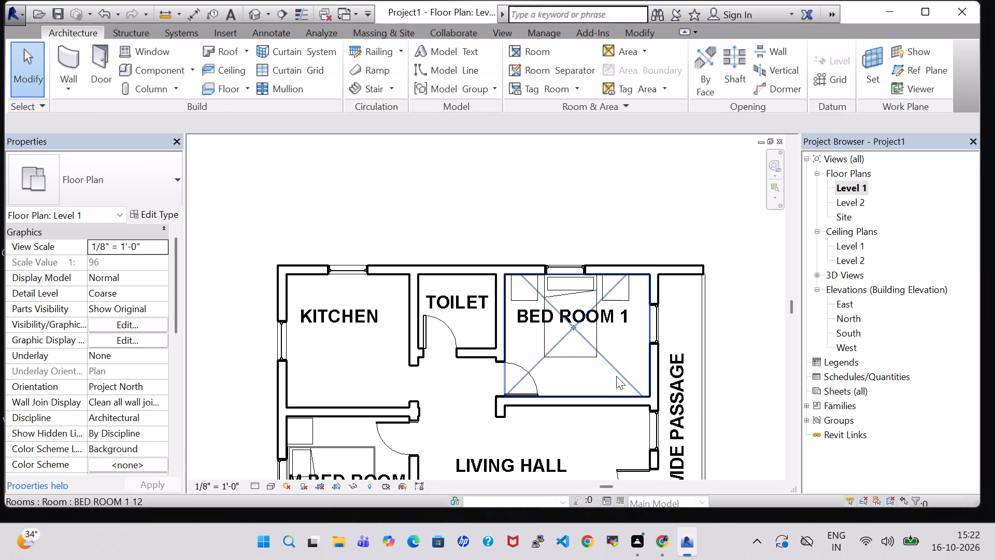
pyautogui.scroll(-3, 381, 305)
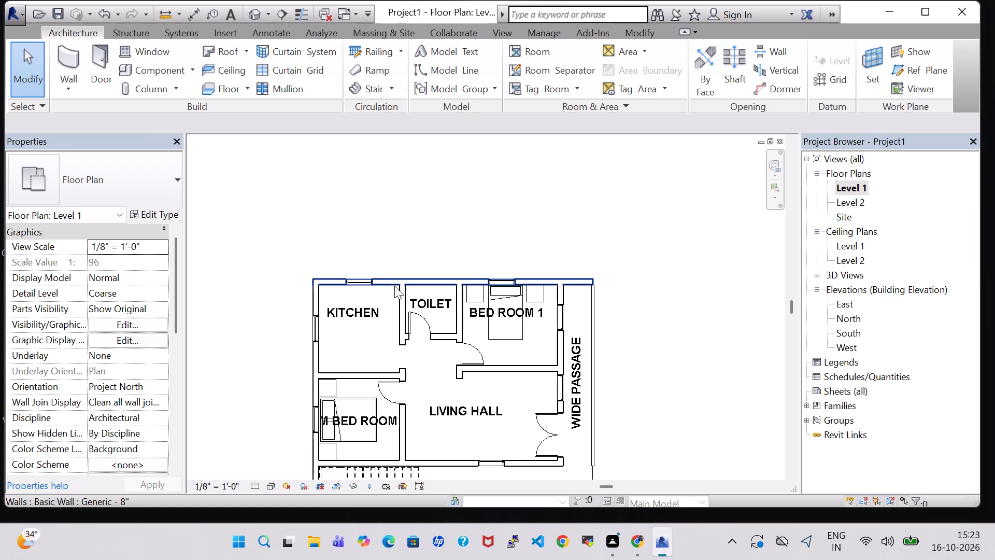
pyautogui.scroll(-1, 444, 222)
pyautogui.moveTo(444, 222); pyautogui.dragTo(444, 208, button='middle')
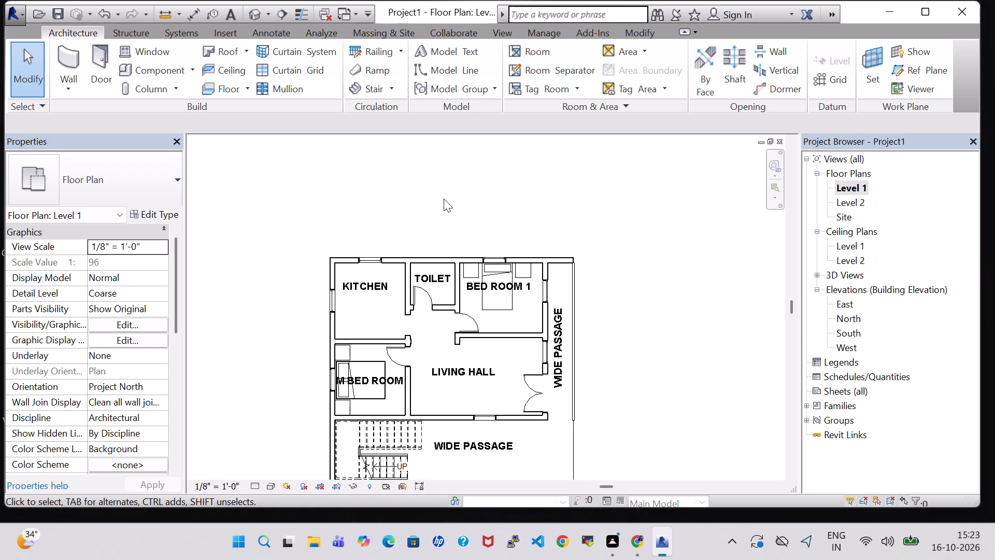
pyautogui.click(148, 66)
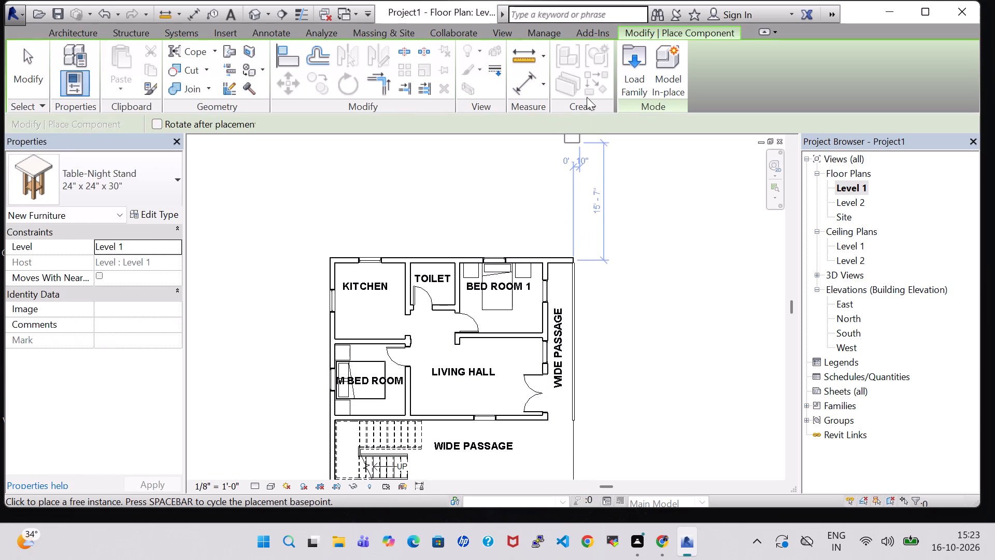
pyautogui.click(644, 75)
pyautogui.scroll(-1, 567, 249)
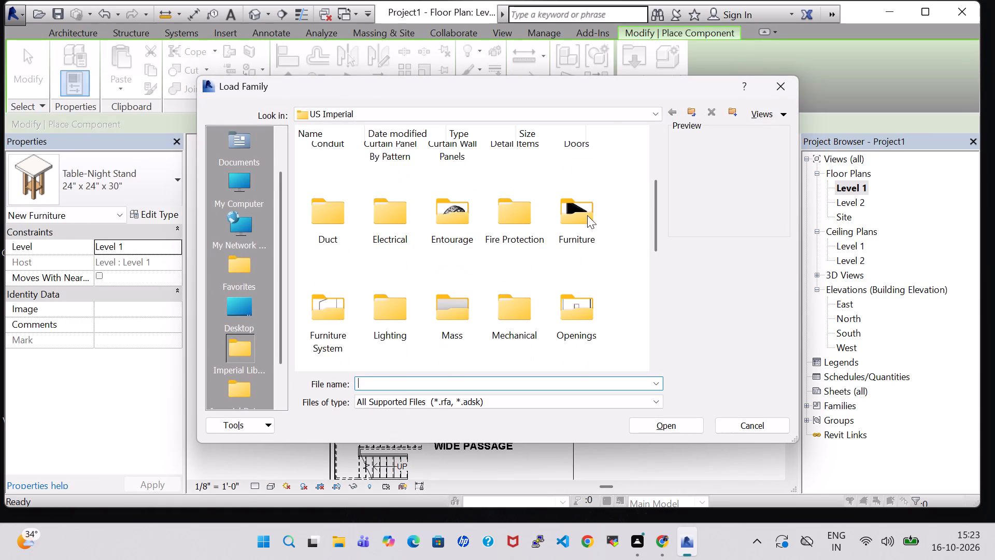
pyautogui.doubleClick(587, 215)
pyautogui.click(386, 246)
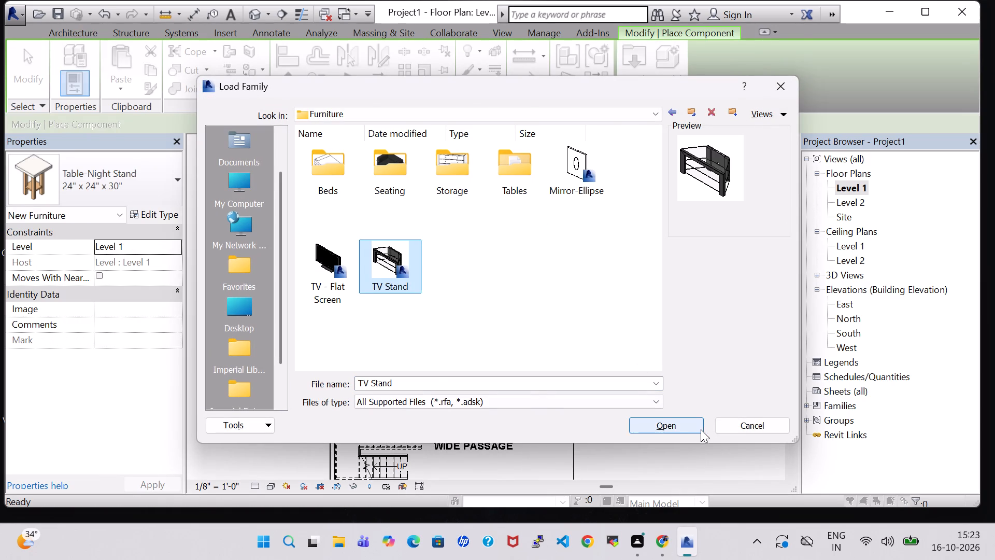
pyautogui.click(703, 431)
# Place a TV Stand against the east wall of the upper unit's M BED ROOM, facing the bed, about 3'-9" from the south wall.
pyautogui.scroll(5, 534, 333)
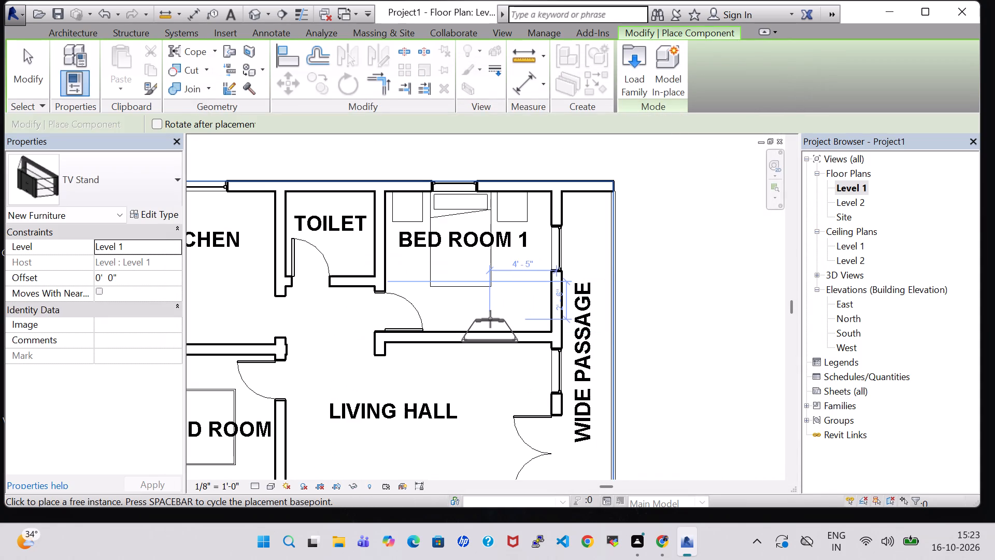
pyautogui.press('space')
pyautogui.press('space')
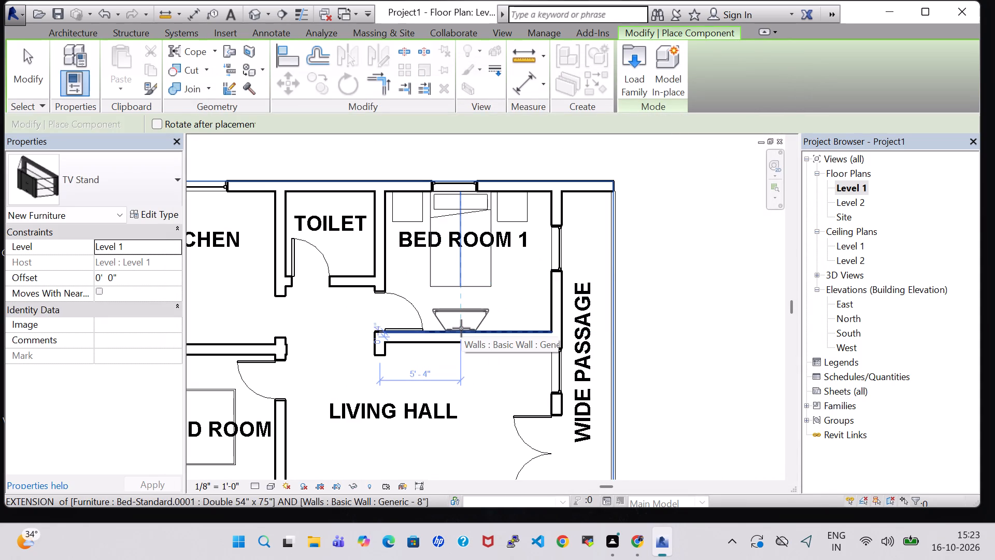
pyautogui.scroll(-1, 405, 392)
pyautogui.moveTo(456, 394); pyautogui.dragTo(545, 277, button='middle')
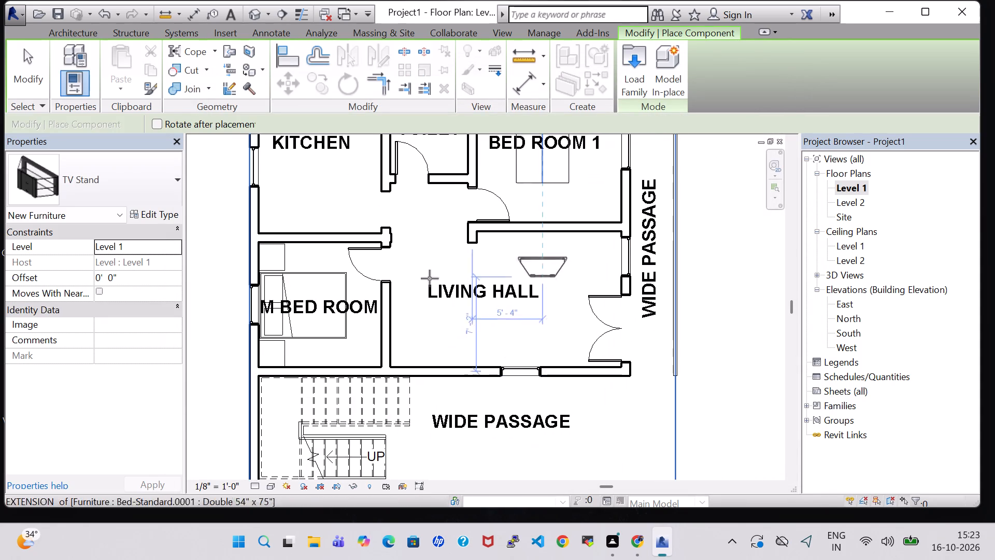
pyautogui.press('space')
pyautogui.scroll(5, 376, 326)
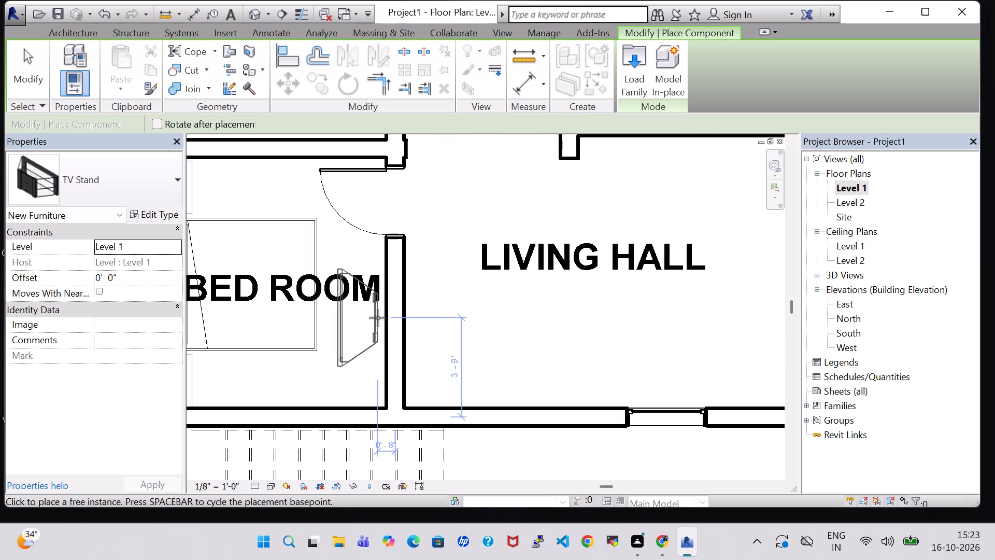
pyautogui.click(382, 318)
# Place a TV Stand against the south wall of the upper unit's BED ROOM 1, facing and centred on the bed, about 5'-4" from the west wall.
pyautogui.scroll(-1, 557, 332)
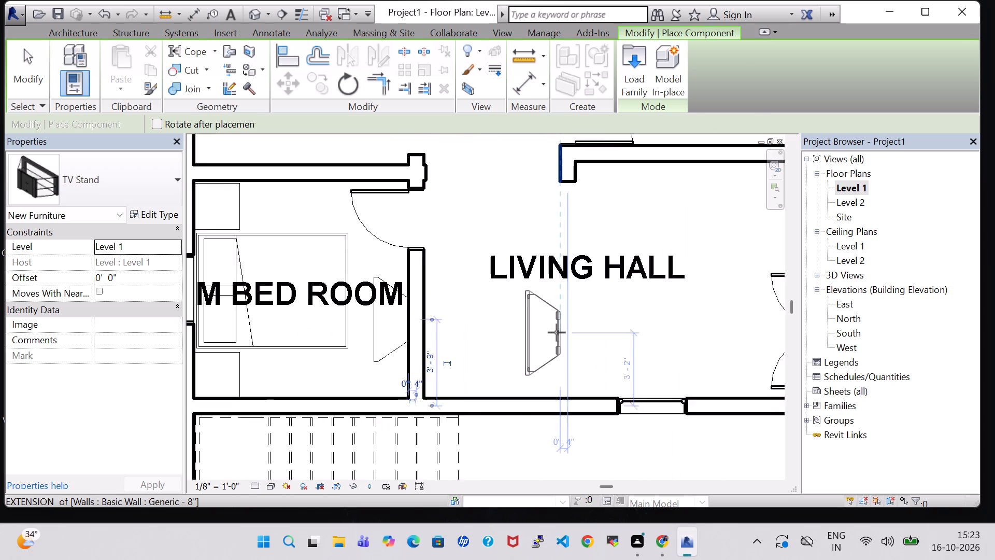
pyautogui.scroll(-4, 557, 332)
pyautogui.middleClick(557, 332)
pyautogui.press('space')
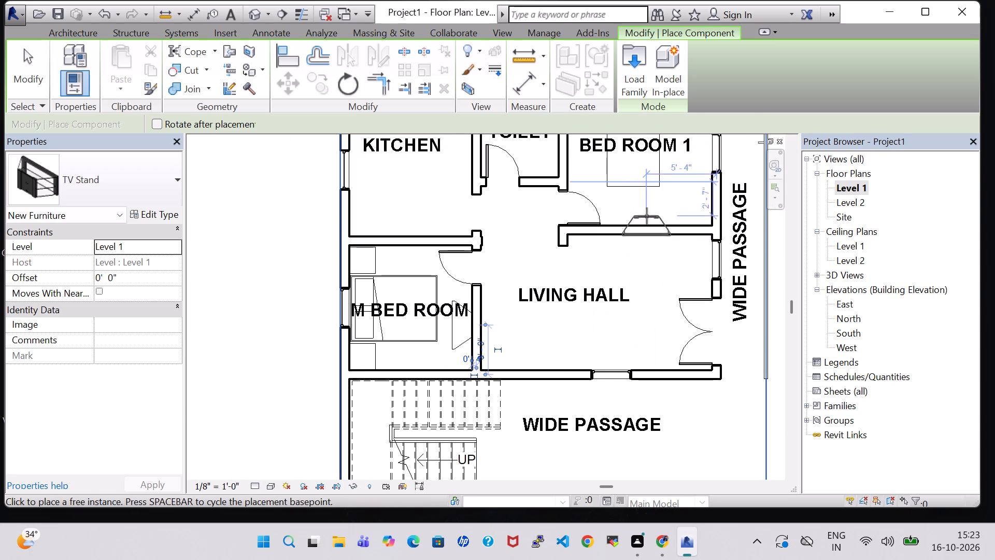
pyautogui.press('space')
pyautogui.press('space')
pyautogui.click(633, 221)
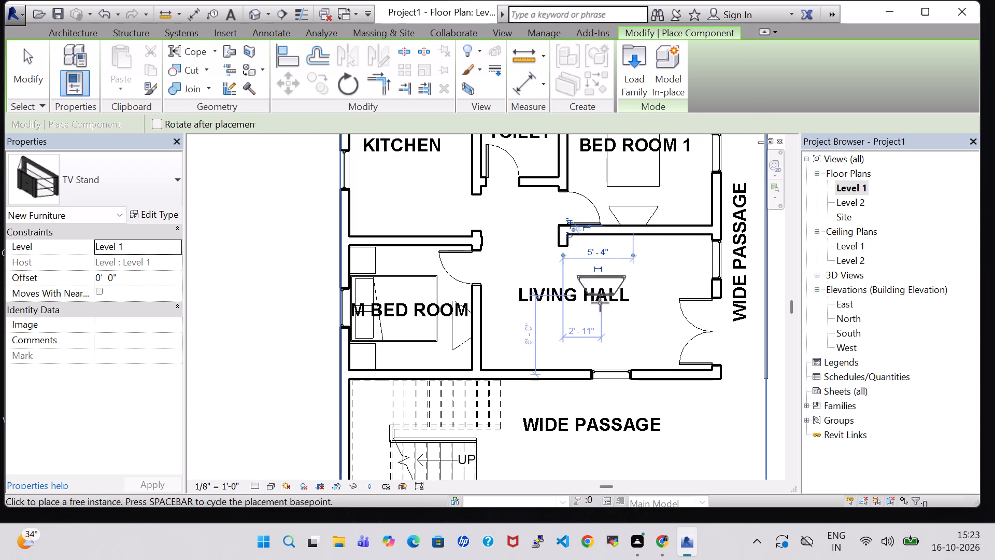
# Place a TV Stand against the east wall of the lower unit's BED ROOM 1, facing the bed, about 5'-5" from the south wall.
pyautogui.scroll(-1, 600, 303)
pyautogui.moveTo(600, 303); pyautogui.dragTo(581, 291, button='middle')
pyautogui.scroll(-2, 581, 291)
pyautogui.scroll(1, 622, 361)
pyautogui.moveTo(622, 361); pyautogui.dragTo(569, 174, button='middle')
pyautogui.scroll(3, 437, 294)
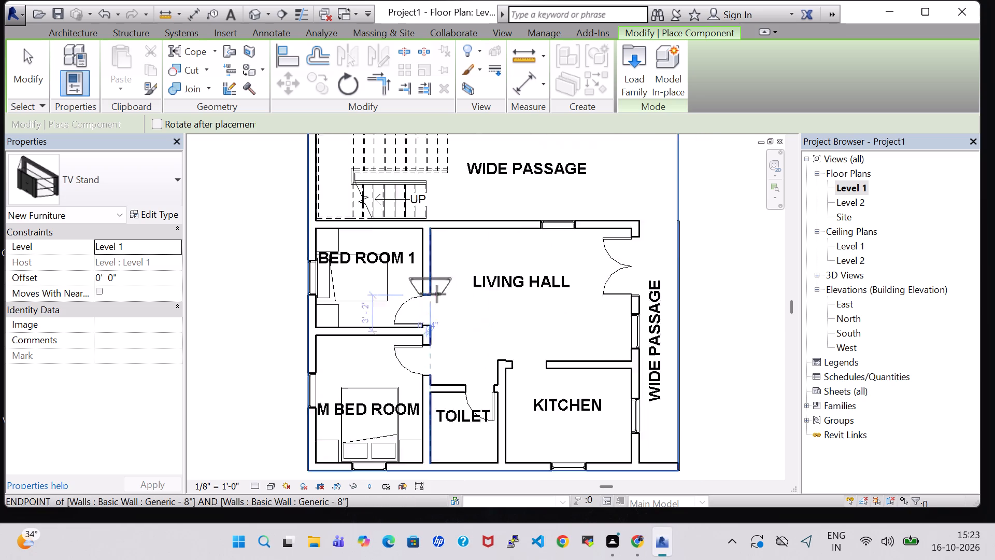
pyautogui.scroll(2, 437, 294)
pyautogui.press('space')
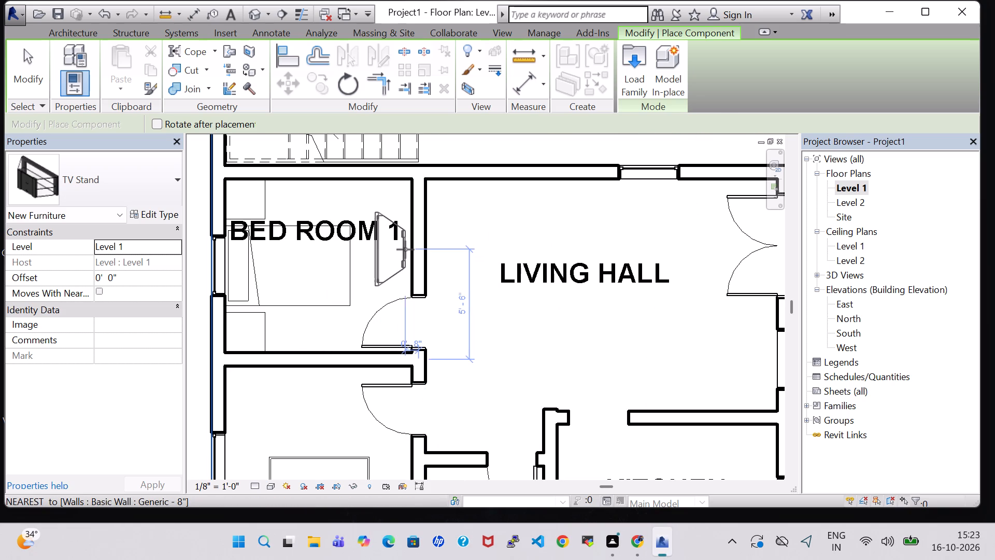
pyautogui.click(407, 250)
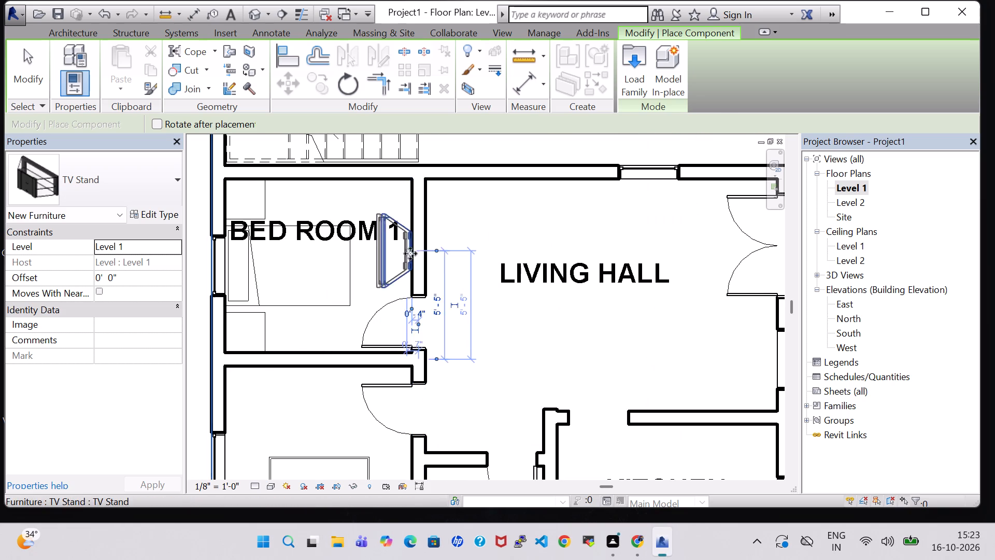
# Place a TV Stand near the north wall of the lower unit's M BED ROOM, facing the bed, about 5'-6" from the east wall.
pyautogui.scroll(-2, 534, 299)
pyautogui.moveTo(534, 301); pyautogui.dragTo(541, 228, button='middle')
pyautogui.press('space')
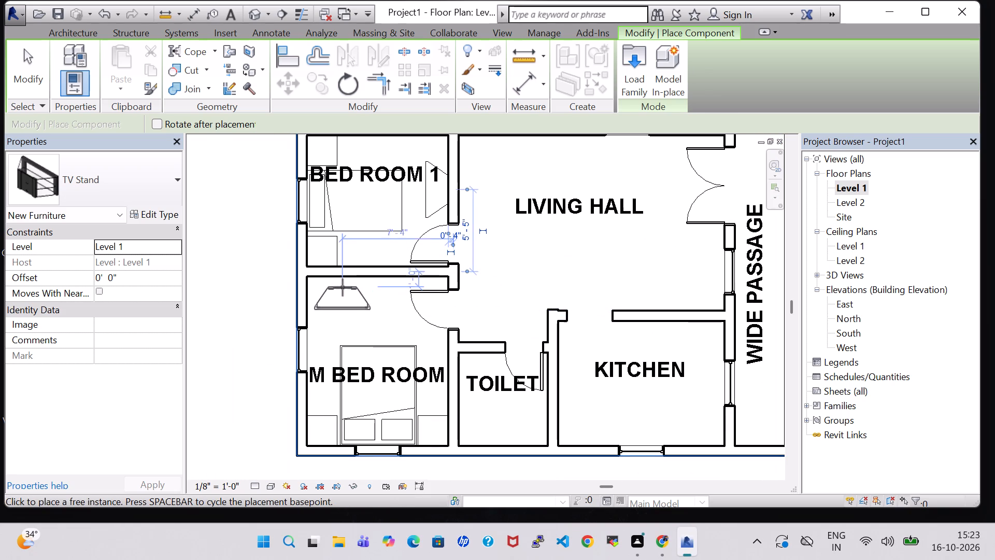
pyautogui.click(369, 283)
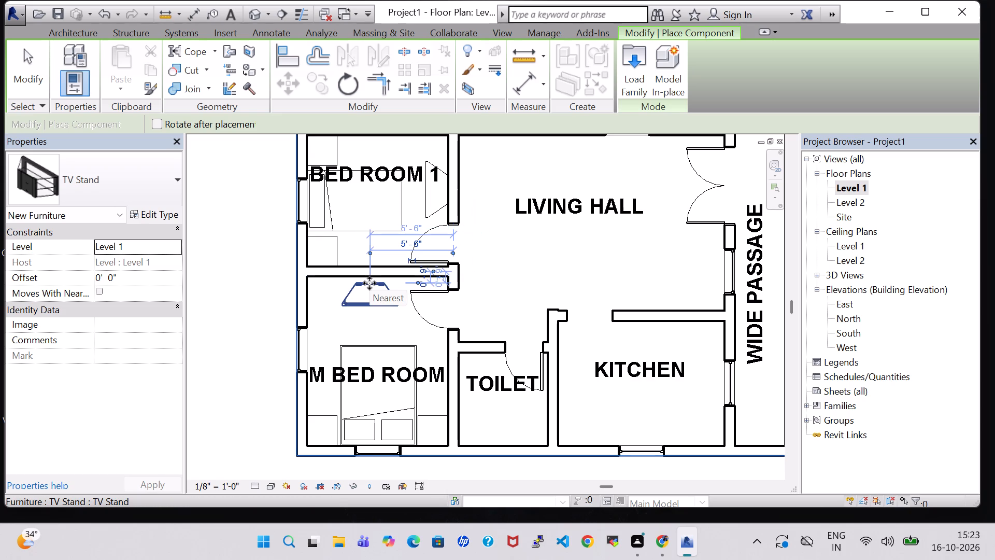
pyautogui.scroll(-4, 618, 360)
pyautogui.press('Escape')
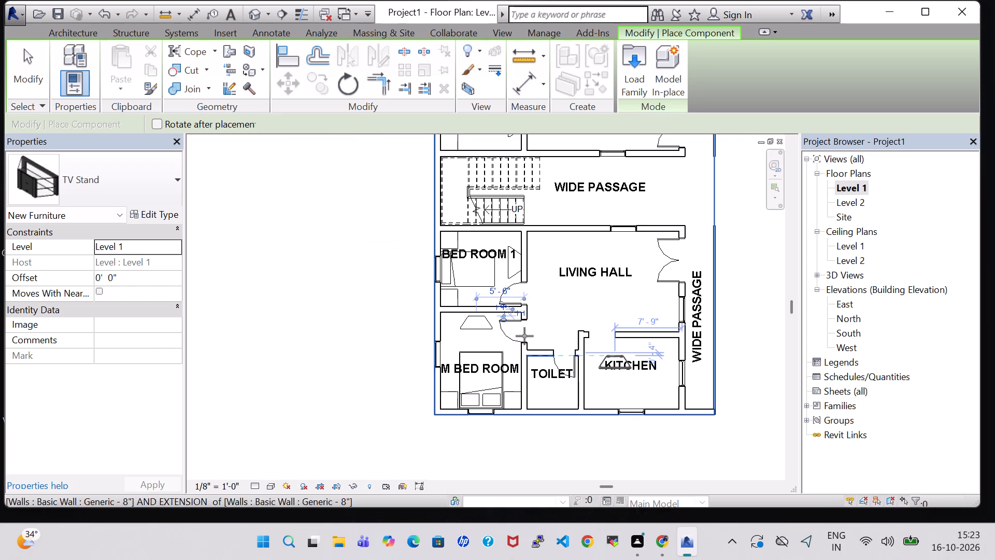
pyautogui.press('Escape')
# Nudge the TV Stand in the lower unit's M BED ROOM slightly north, up against the north wall.
pyautogui.click(484, 331)
pyautogui.press('Up')
pyautogui.press('Up')
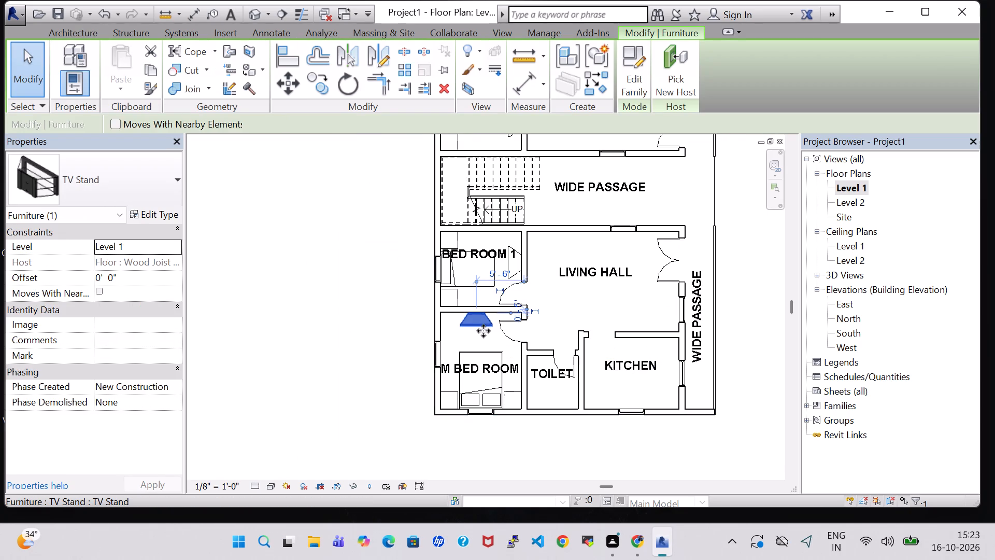
pyautogui.press('Down')
pyautogui.click(367, 305)
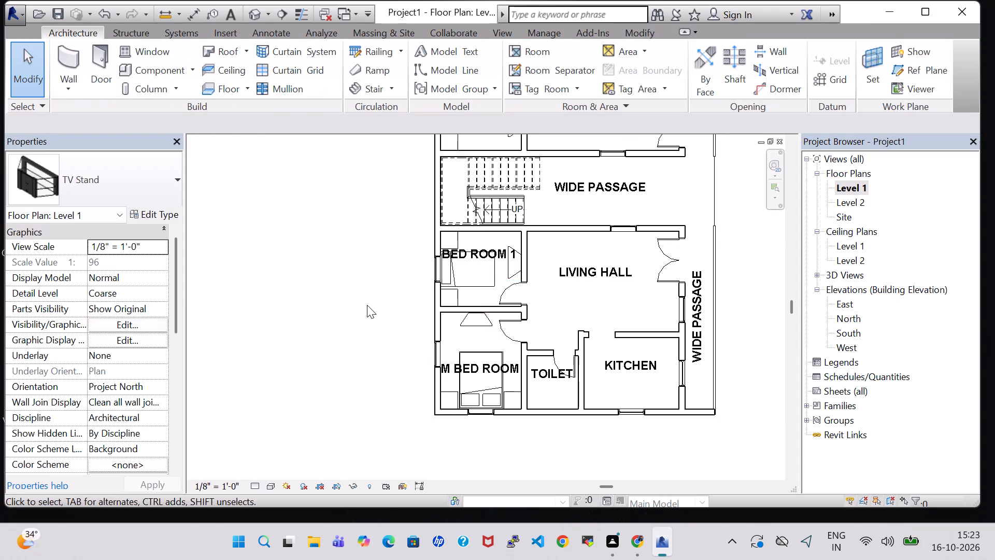
# Load the TV - Flat Screen family from the Furniture folder of the US Imperial library for component placement.
pyautogui.scroll(-2, 368, 307)
pyautogui.moveTo(679, 239); pyautogui.dragTo(677, 260, button='middle')
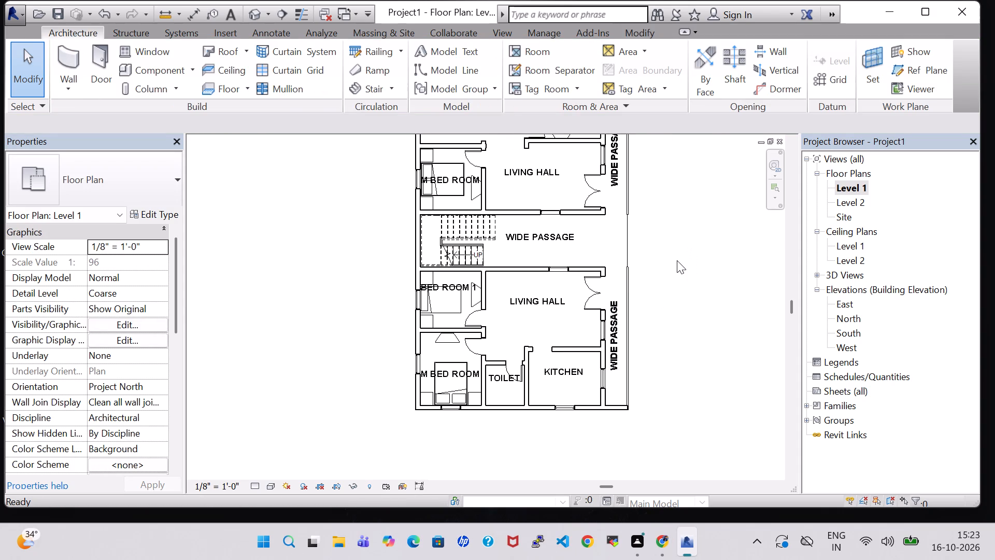
pyautogui.moveTo(677, 260); pyautogui.dragTo(680, 276, button='middle')
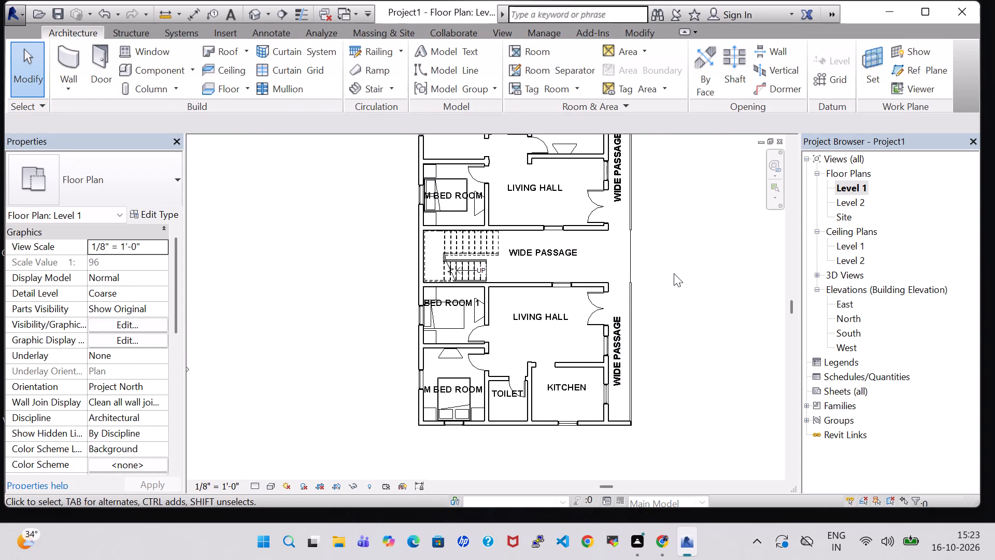
pyautogui.moveTo(652, 213); pyautogui.dragTo(653, 246, button='middle')
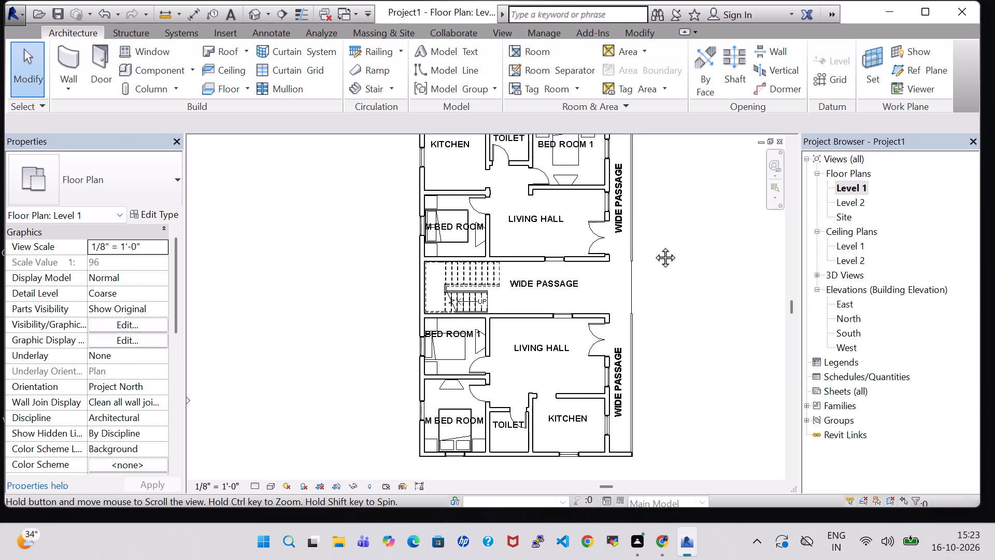
pyautogui.moveTo(653, 246); pyautogui.dragTo(655, 262, button='middle')
pyautogui.moveTo(666, 223); pyautogui.dragTo(666, 261, button='middle')
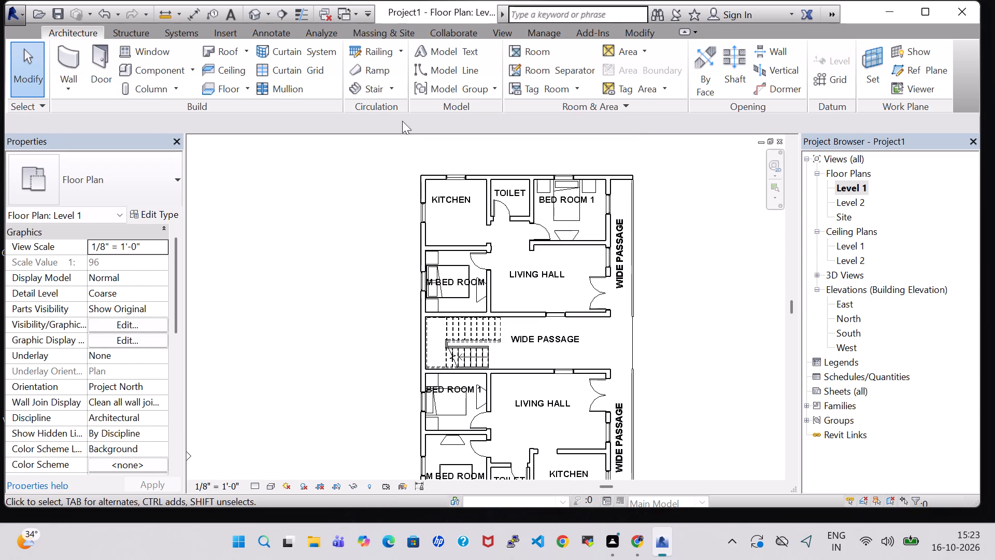
pyautogui.click(130, 68)
pyautogui.click(626, 63)
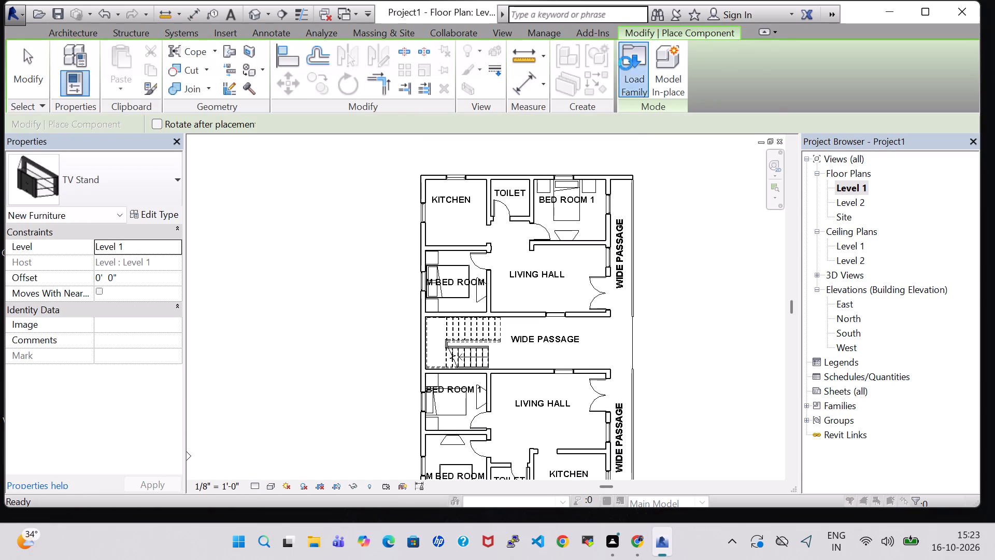
pyautogui.scroll(-1, 561, 247)
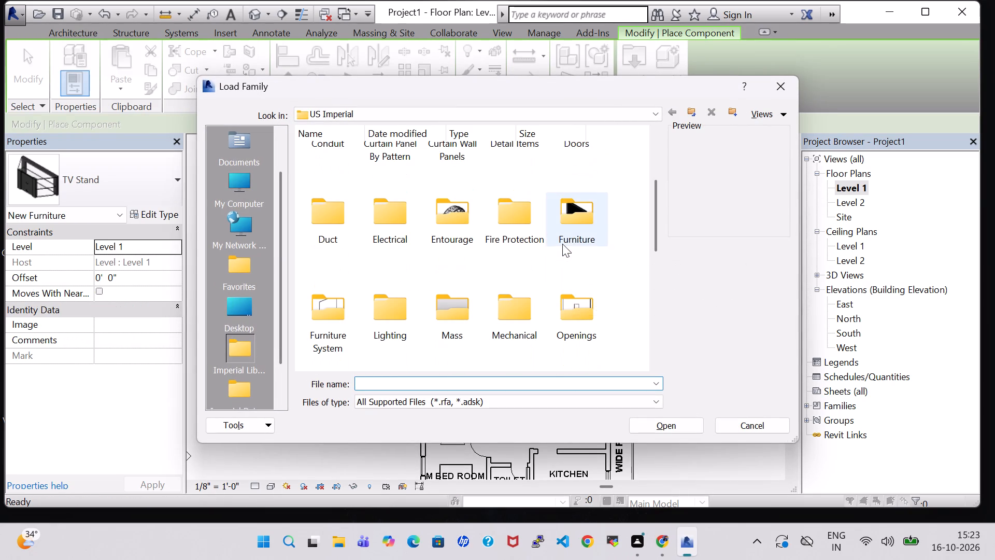
pyautogui.doubleClick(562, 244)
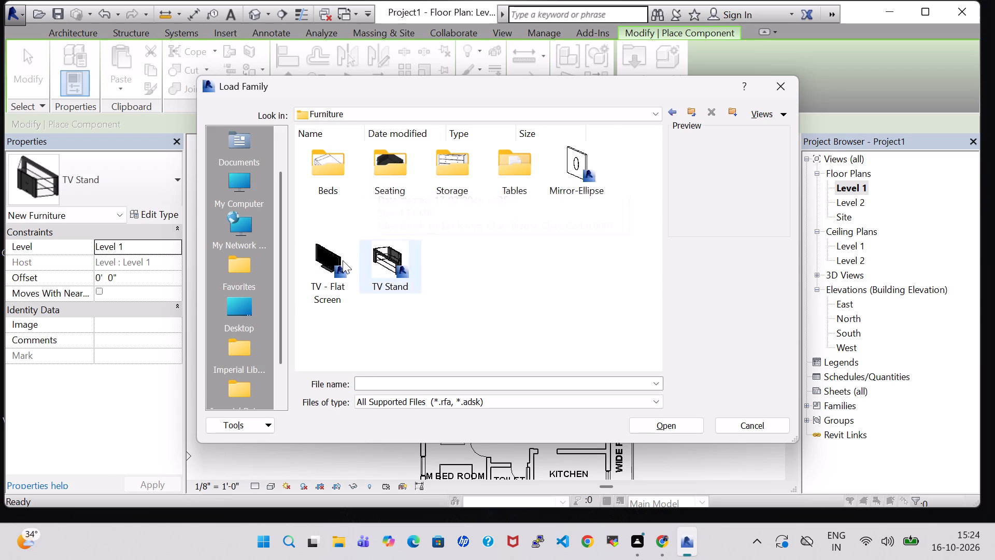
pyautogui.click(336, 262)
pyautogui.click(669, 431)
# Place a 32" TV - Flat Screen on the TV Stand against the east wall of the upper unit's M BED ROOM, facing the bed.
pyautogui.scroll(4, 452, 283)
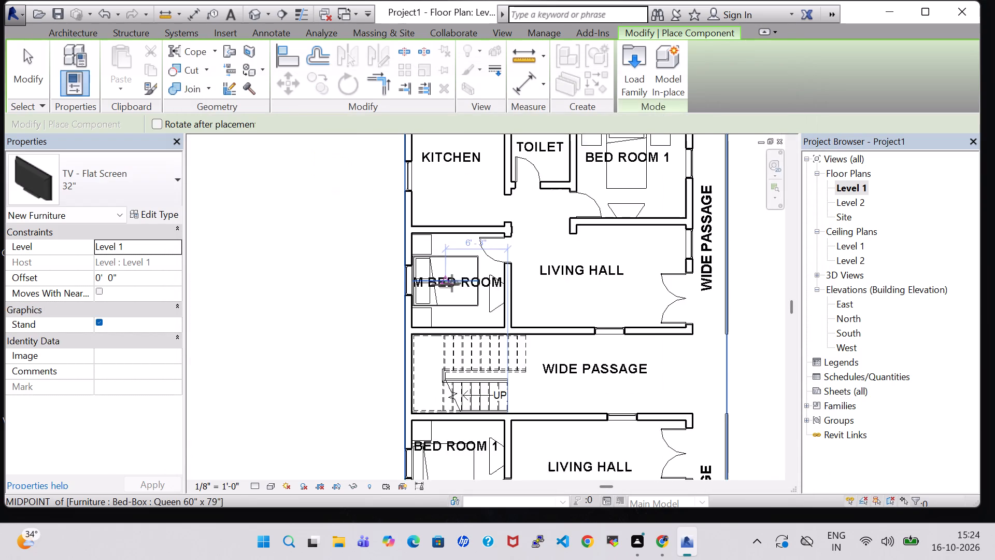
pyautogui.scroll(4, 452, 283)
pyautogui.moveTo(680, 245); pyautogui.dragTo(626, 402, button='middle')
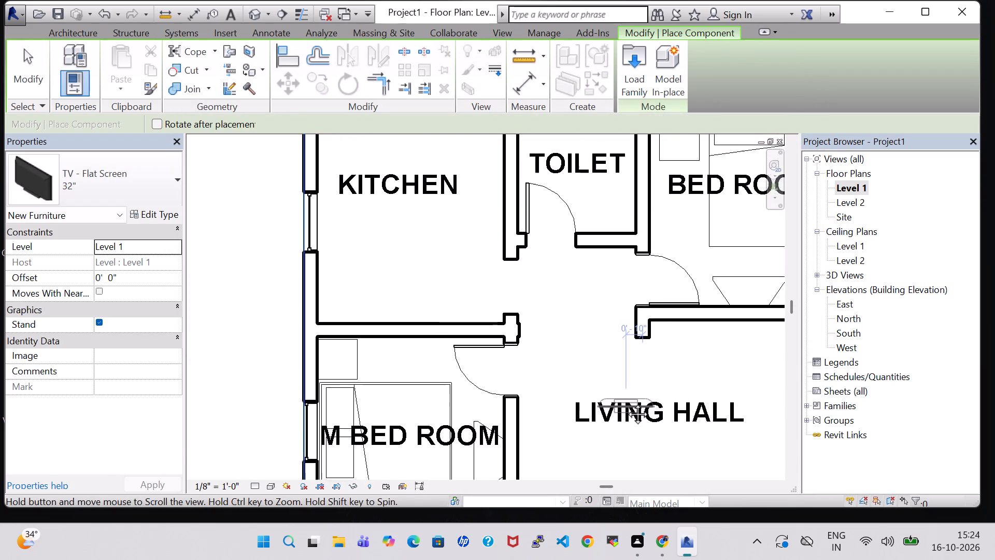
pyautogui.moveTo(626, 402); pyautogui.dragTo(626, 405, button='middle')
pyautogui.scroll(-2, 587, 368)
pyautogui.press('space')
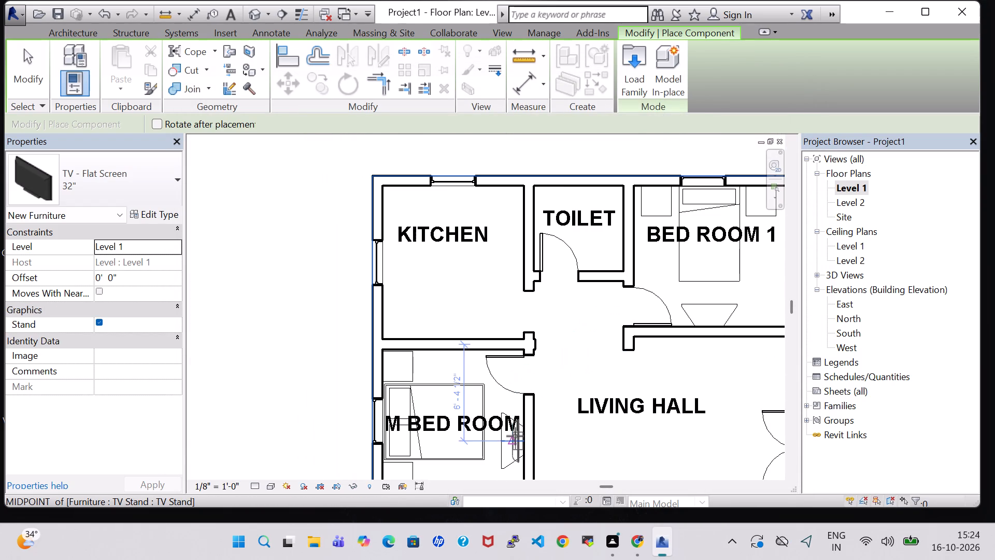
pyautogui.press('space')
pyautogui.press('space')
pyautogui.scroll(11, 515, 436)
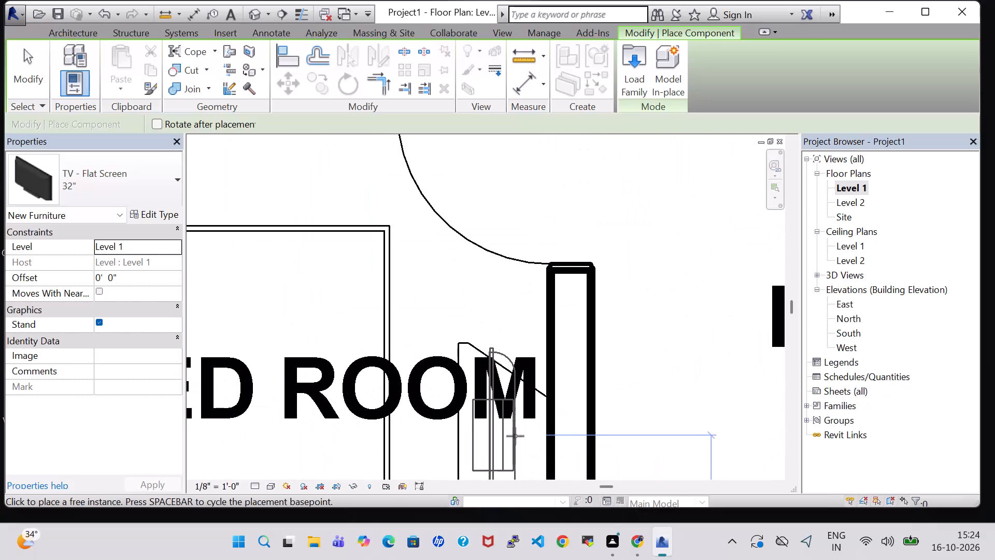
pyautogui.moveTo(515, 436); pyautogui.dragTo(515, 301, button='middle')
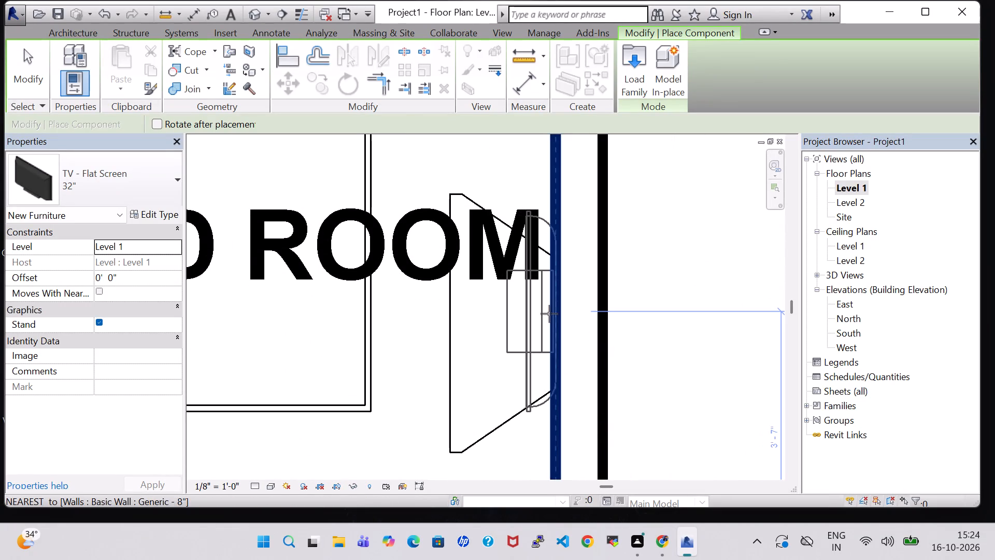
pyautogui.click(549, 314)
# Place a 32" flat-screen TV on the TV Stand at the upper unit's BED ROOM 1 south wall, facing the bed, about 5'-4" from the west wall.
pyautogui.scroll(-4, 549, 314)
pyautogui.moveTo(652, 291); pyautogui.dragTo(594, 299, button='middle')
pyautogui.scroll(-5, 596, 299)
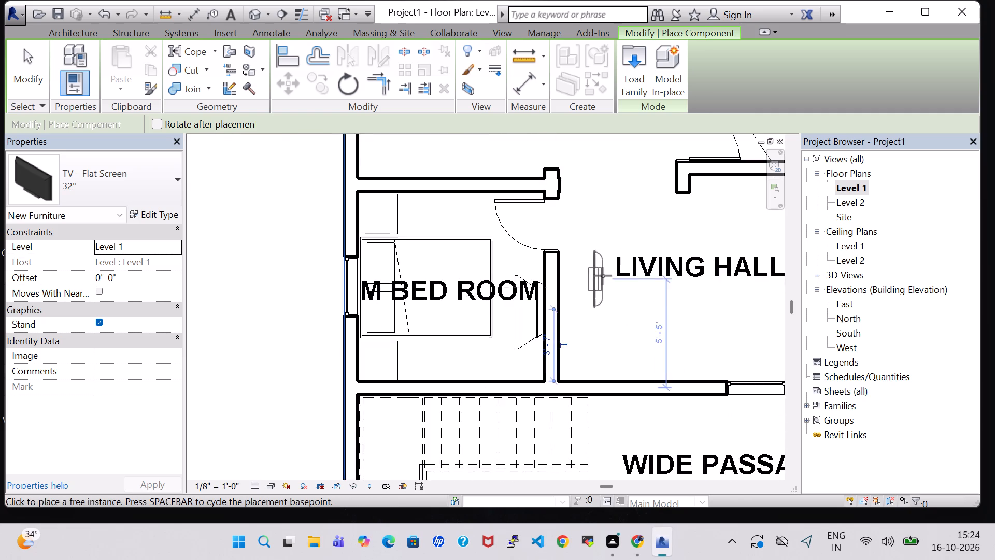
pyautogui.moveTo(603, 276); pyautogui.dragTo(466, 311, button='middle')
pyautogui.press('space')
pyautogui.scroll(-1, 639, 259)
pyautogui.moveTo(639, 259); pyautogui.dragTo(544, 346, button='middle')
pyautogui.press('space')
pyautogui.press('space')
pyautogui.scroll(4, 544, 345)
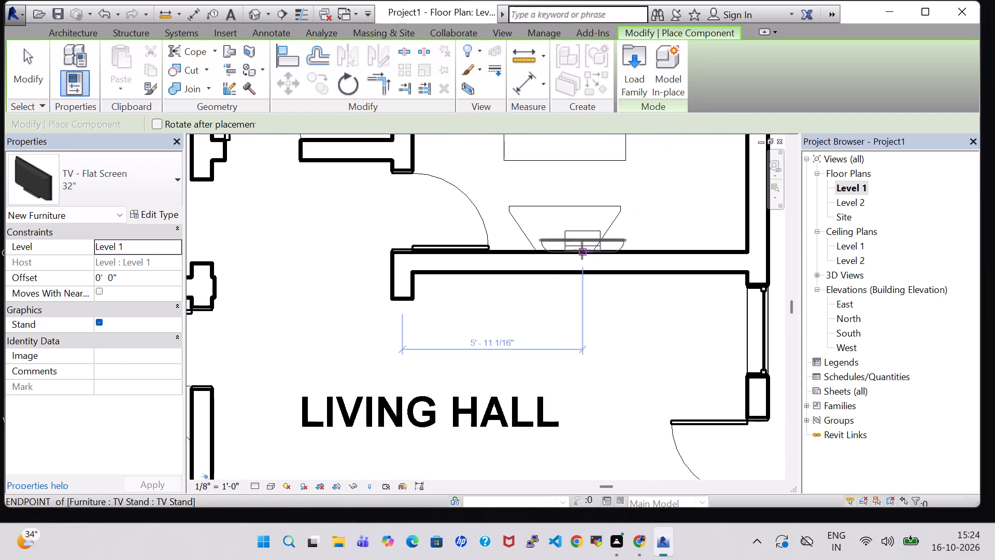
pyautogui.click(568, 248)
# Place a 32" flat-screen TV on the TV Stand against the east wall of the lower unit's BED ROOM 1, facing the bed.
pyautogui.scroll(-2, 568, 332)
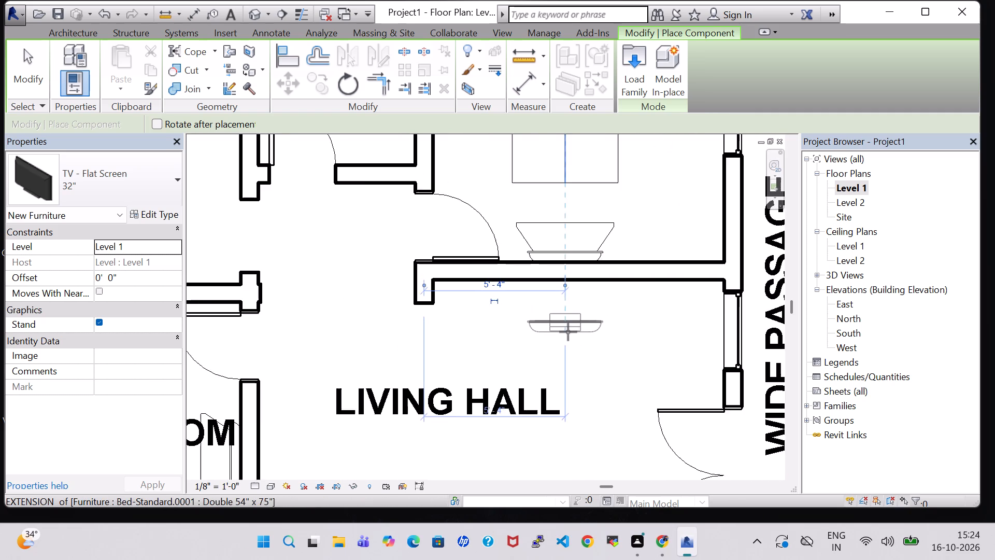
pyautogui.press('space')
pyautogui.moveTo(568, 332); pyautogui.dragTo(568, 302, button='middle')
pyautogui.press('space')
pyautogui.moveTo(568, 349); pyautogui.dragTo(582, 264, button='middle')
pyautogui.scroll(-1, 582, 264)
pyautogui.press('space')
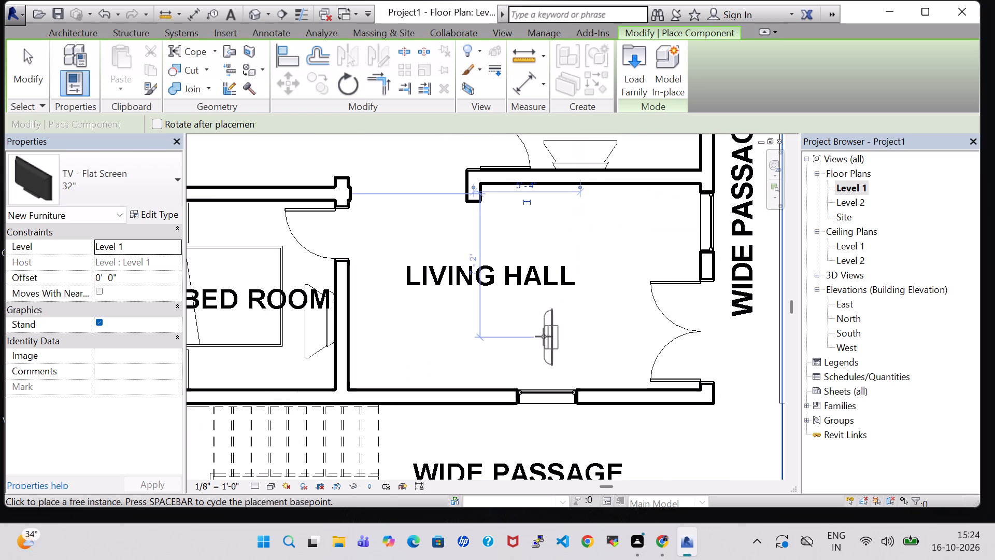
pyautogui.press('space')
pyautogui.moveTo(524, 349); pyautogui.dragTo(584, 178, button='middle')
pyautogui.scroll(-1, 584, 178)
pyautogui.moveTo(482, 393); pyautogui.dragTo(482, 302, button='middle')
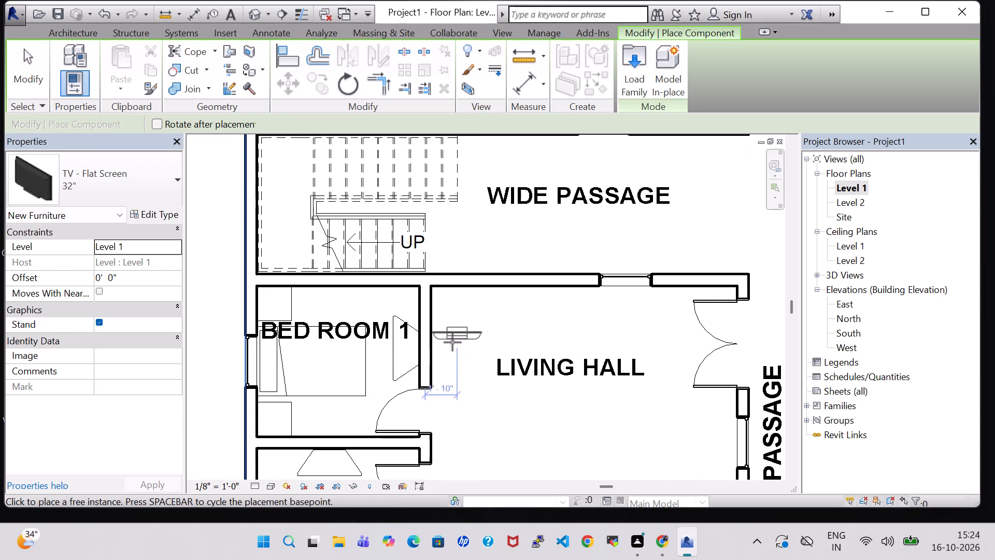
pyautogui.press('space')
pyautogui.scroll(9, 404, 343)
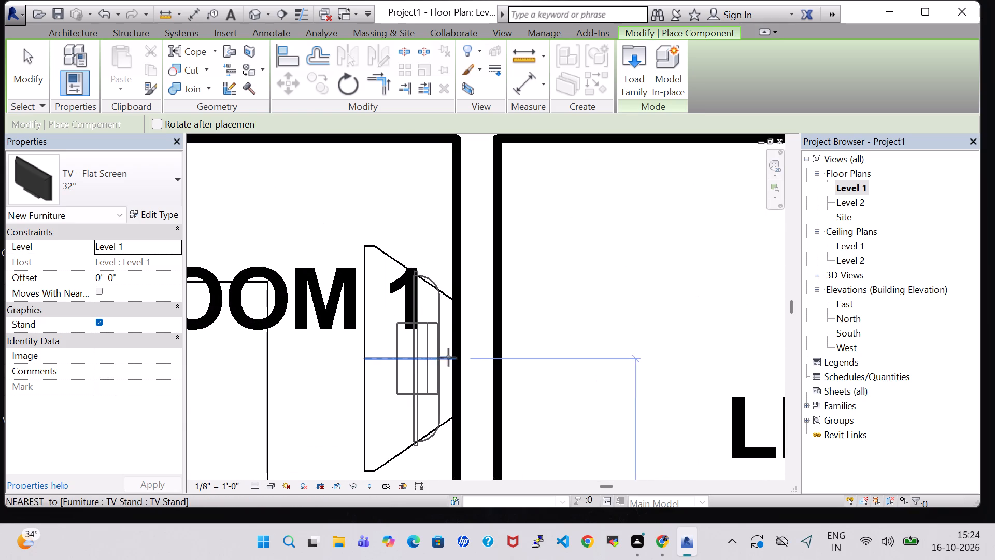
pyautogui.click(456, 361)
# Place a 32" flat-screen TV on the lower unit's M BED ROOM TV Stand, facing the bed, about 5'-9" from the east wall.
pyautogui.scroll(-5, 626, 360)
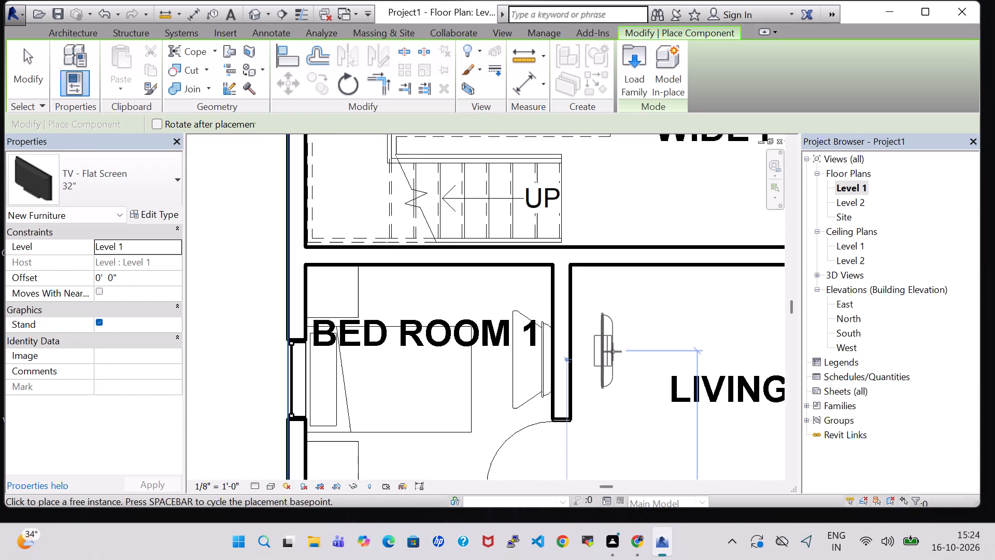
pyautogui.scroll(-2, 613, 352)
pyautogui.moveTo(613, 352); pyautogui.dragTo(418, 306, button='middle')
pyautogui.scroll(-5, 418, 306)
pyautogui.moveTo(471, 349); pyautogui.dragTo(545, 207, button='middle')
pyautogui.scroll(-1, 545, 207)
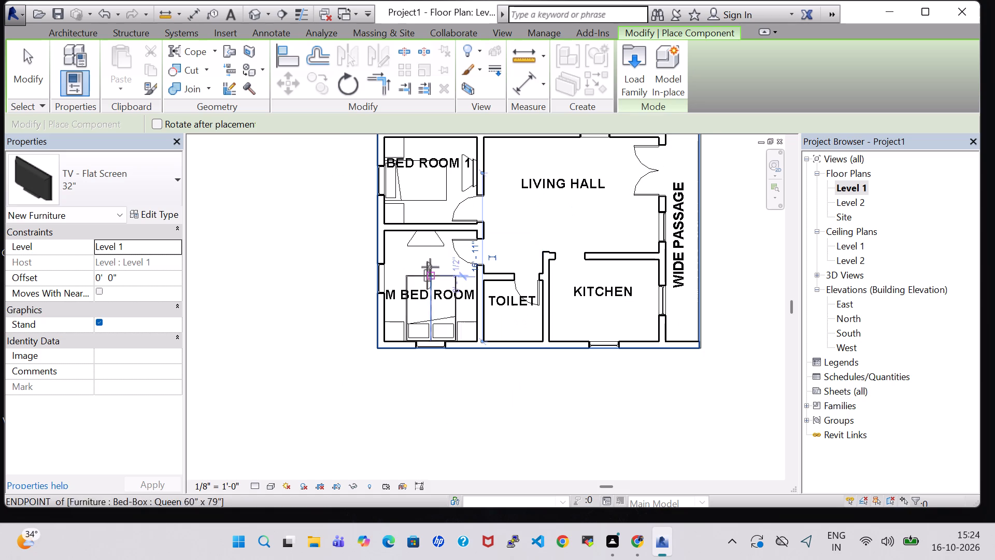
pyautogui.press('space')
pyautogui.scroll(9, 428, 263)
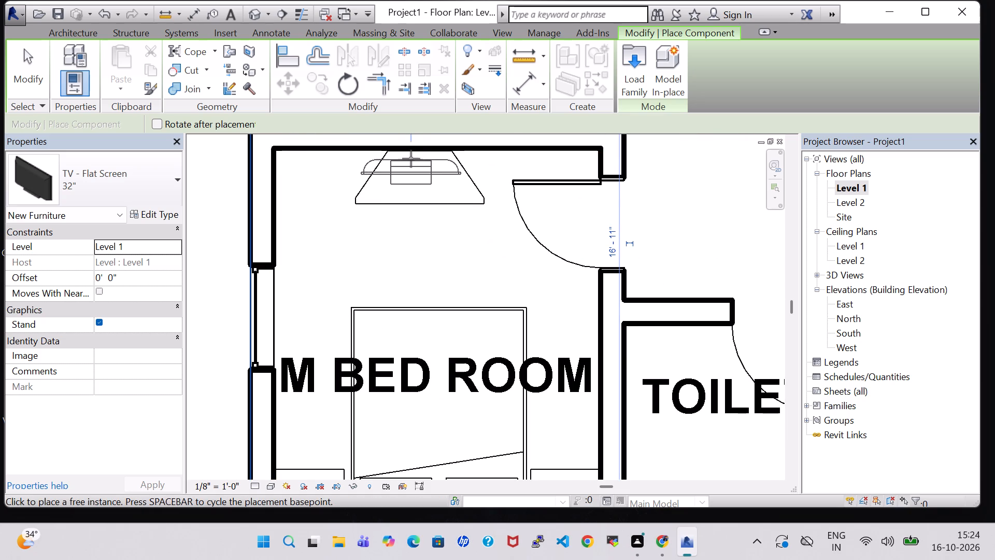
pyautogui.click(412, 153)
pyautogui.scroll(-1, 414, 223)
pyautogui.moveTo(414, 223); pyautogui.dragTo(421, 270, button='middle')
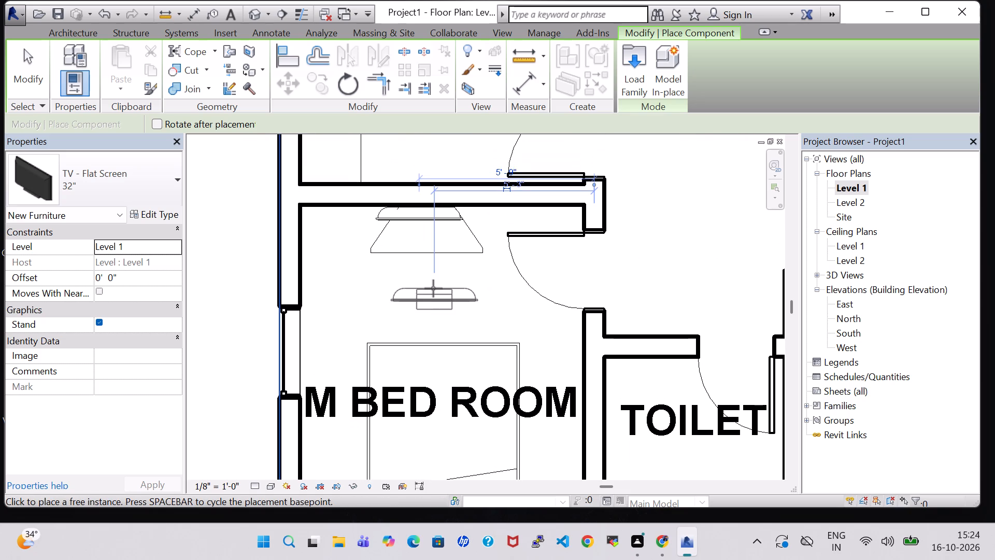
pyautogui.press('Escape')
pyautogui.press('Escape')
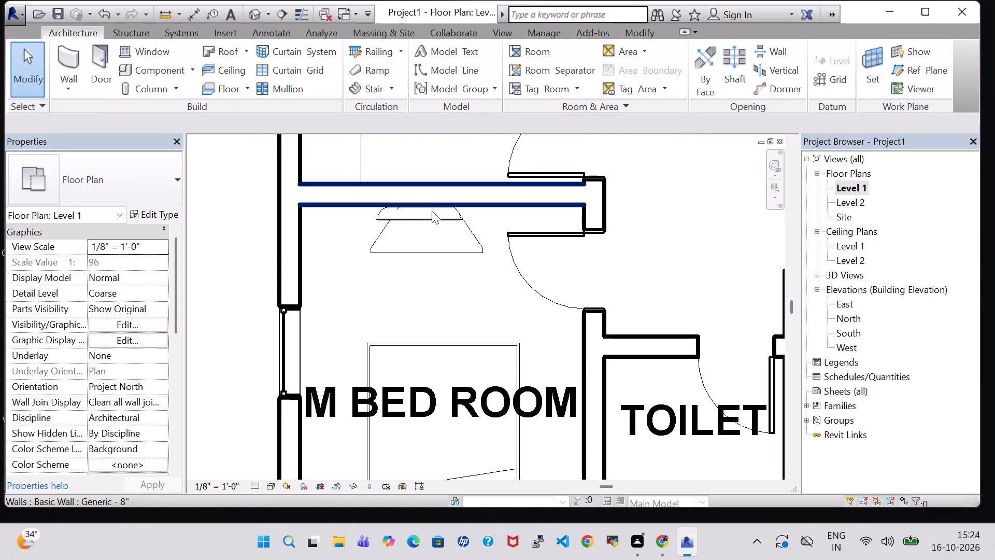
# Browse the available furniture types for the flat-screen TV in the lower unit's M BED ROOM.
pyautogui.click(433, 213)
pyautogui.click(164, 178)
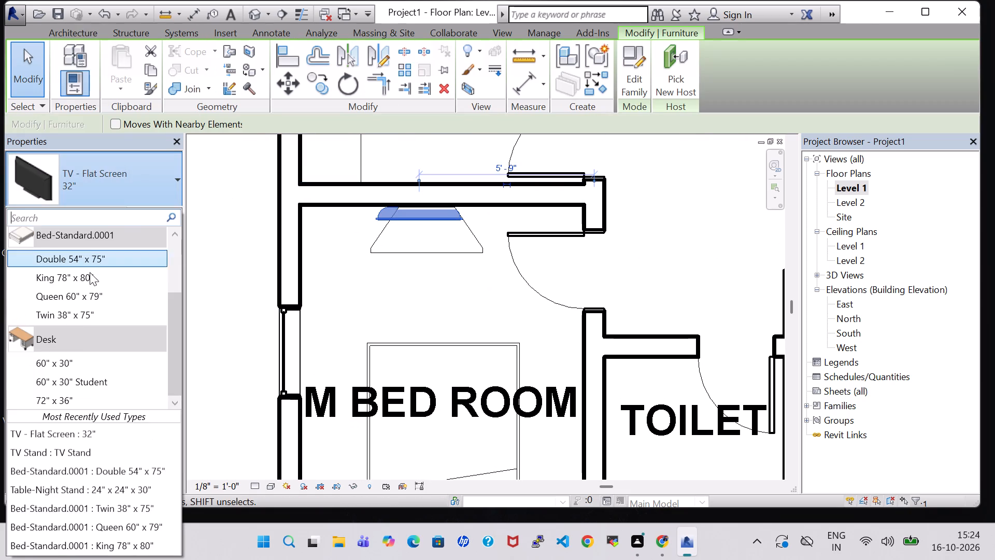
pyautogui.scroll(-3, 109, 357)
pyautogui.scroll(5, 109, 357)
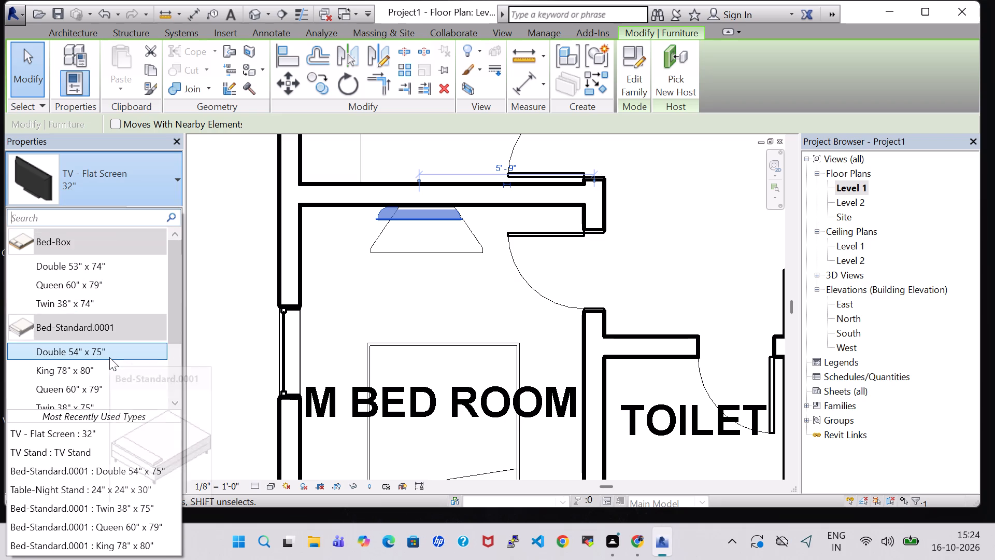
pyautogui.scroll(8, 109, 357)
pyautogui.scroll(3, 180, 321)
pyautogui.click(156, 187)
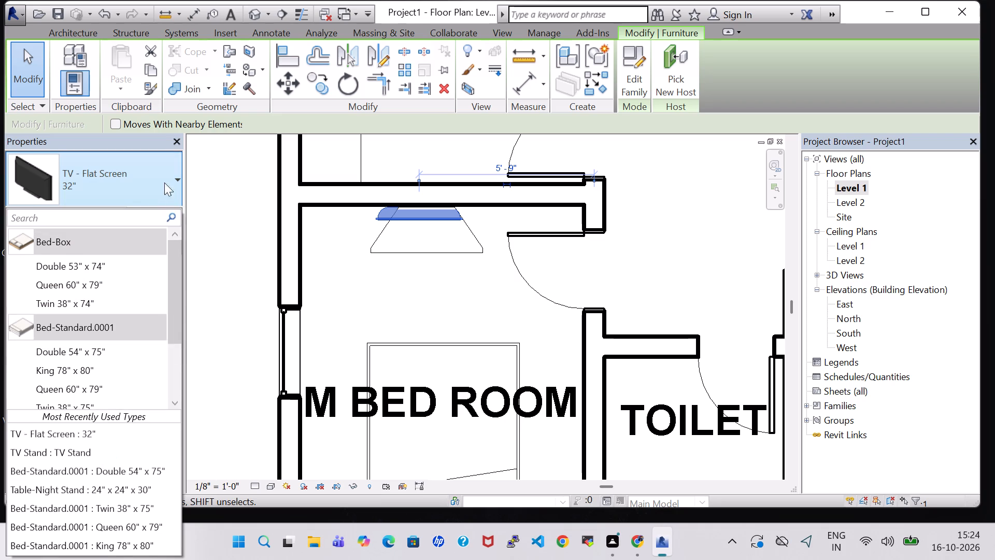
pyautogui.click(173, 176)
pyautogui.click(170, 176)
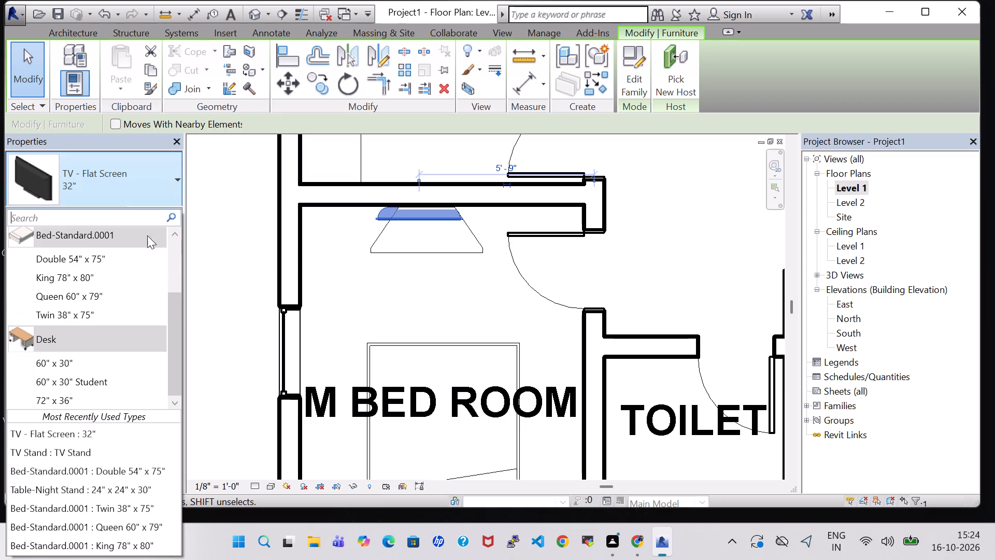
pyautogui.scroll(-8, 123, 300)
pyautogui.click(239, 356)
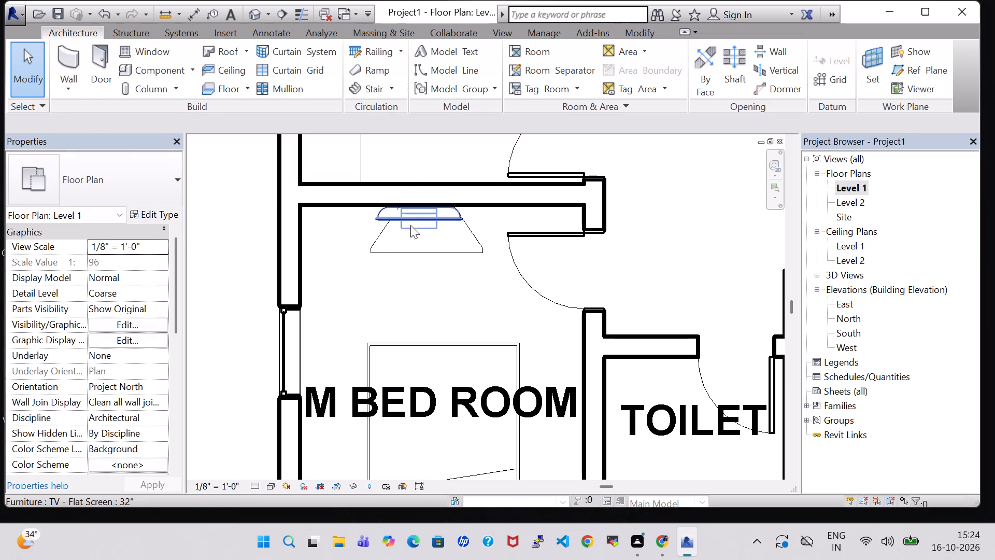
pyautogui.click(411, 218)
pyautogui.click(162, 179)
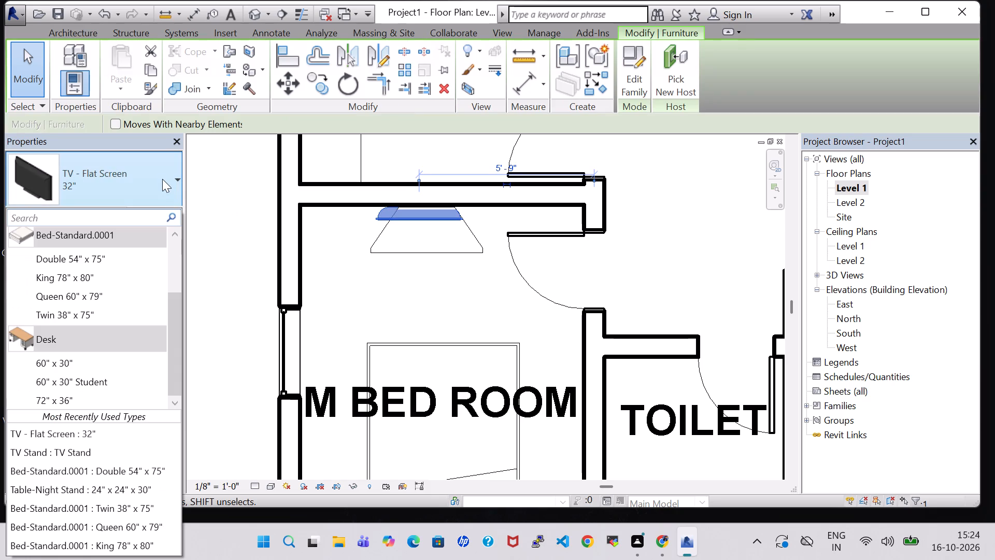
pyautogui.moveTo(177, 297); pyautogui.dragTo(177, 291)
pyautogui.moveTo(188, 240); pyautogui.dragTo(188, 231)
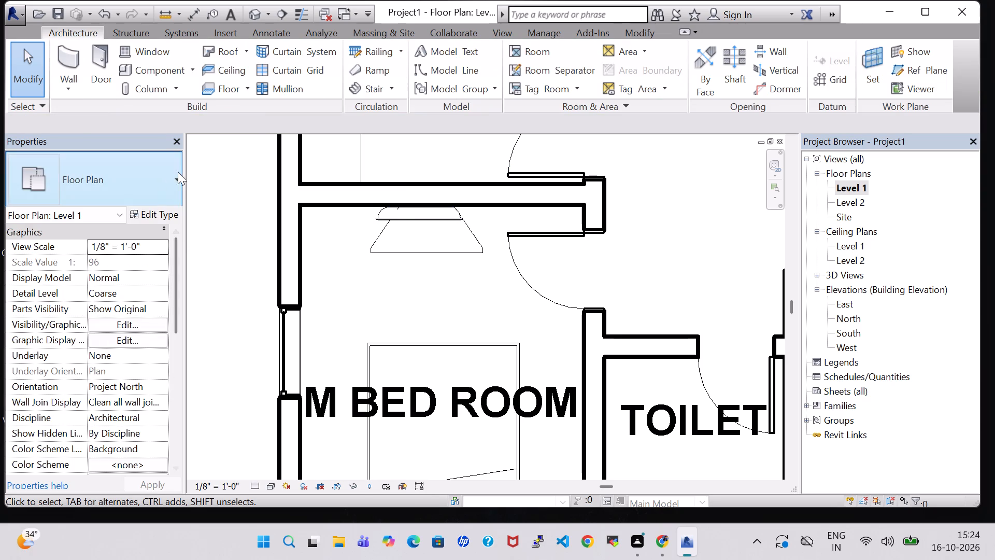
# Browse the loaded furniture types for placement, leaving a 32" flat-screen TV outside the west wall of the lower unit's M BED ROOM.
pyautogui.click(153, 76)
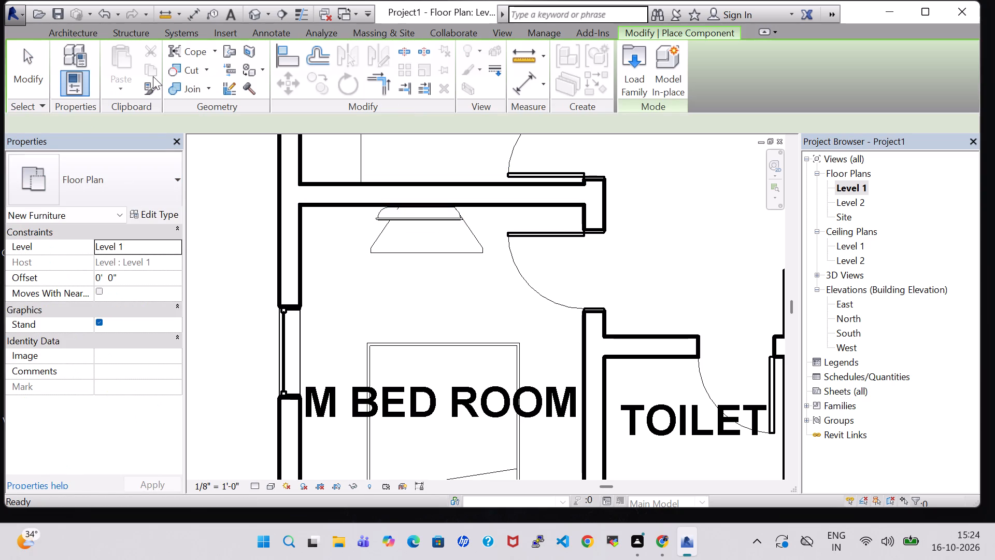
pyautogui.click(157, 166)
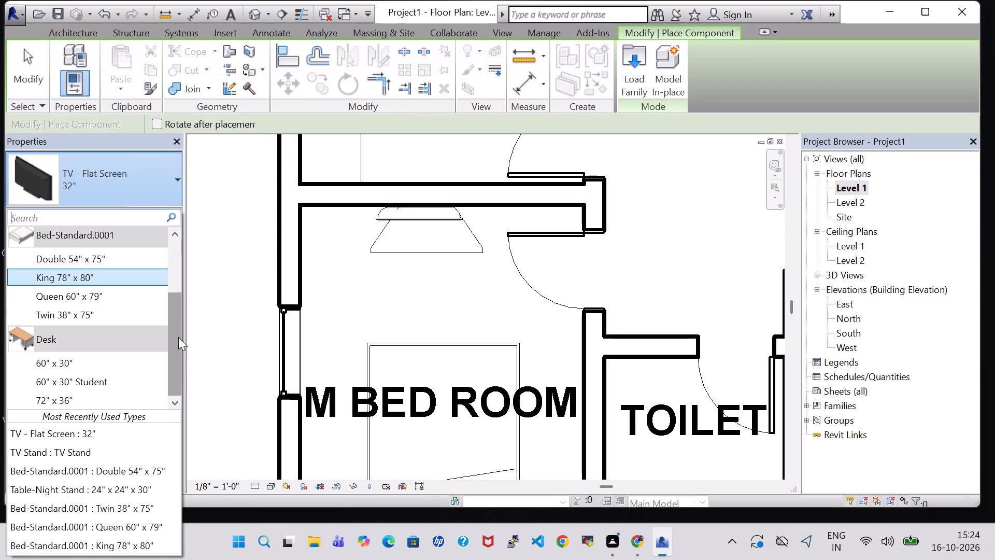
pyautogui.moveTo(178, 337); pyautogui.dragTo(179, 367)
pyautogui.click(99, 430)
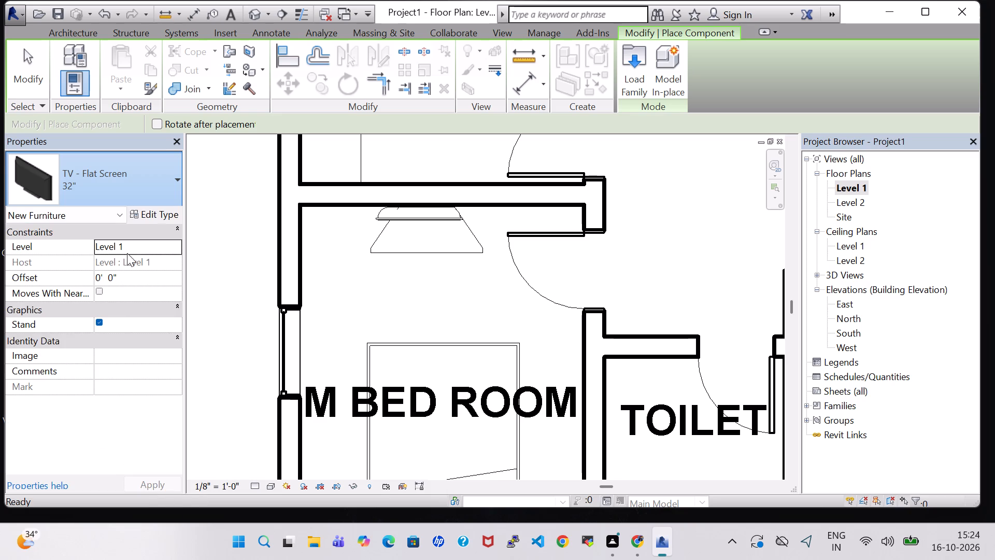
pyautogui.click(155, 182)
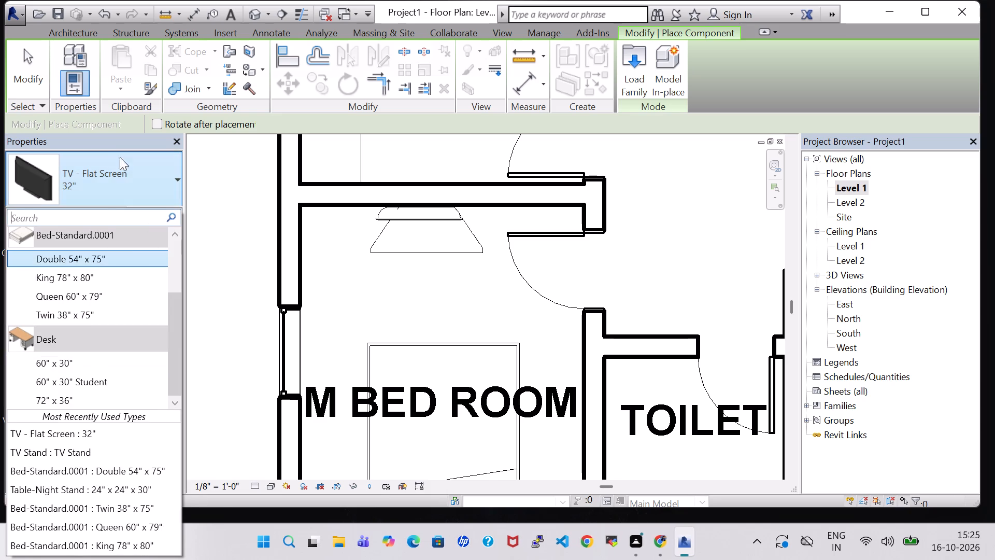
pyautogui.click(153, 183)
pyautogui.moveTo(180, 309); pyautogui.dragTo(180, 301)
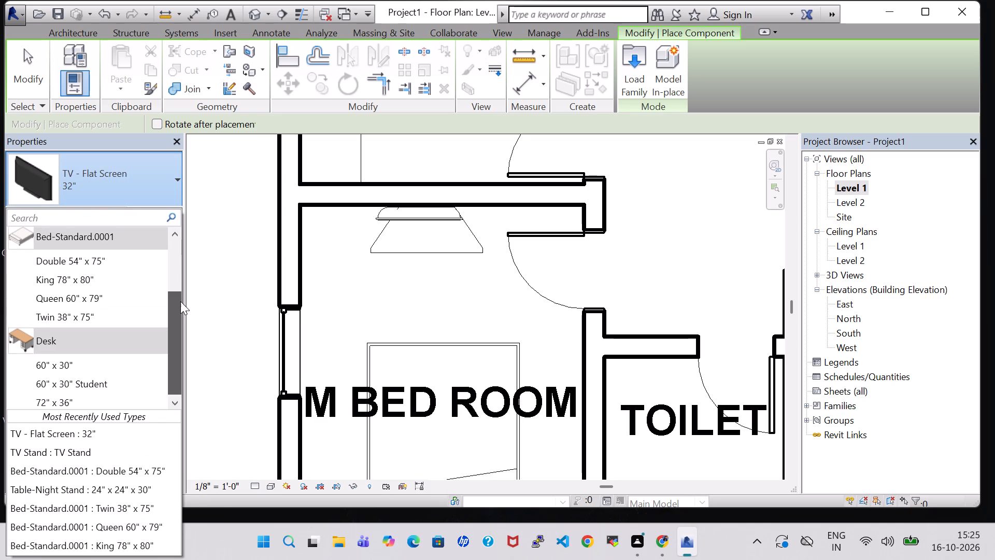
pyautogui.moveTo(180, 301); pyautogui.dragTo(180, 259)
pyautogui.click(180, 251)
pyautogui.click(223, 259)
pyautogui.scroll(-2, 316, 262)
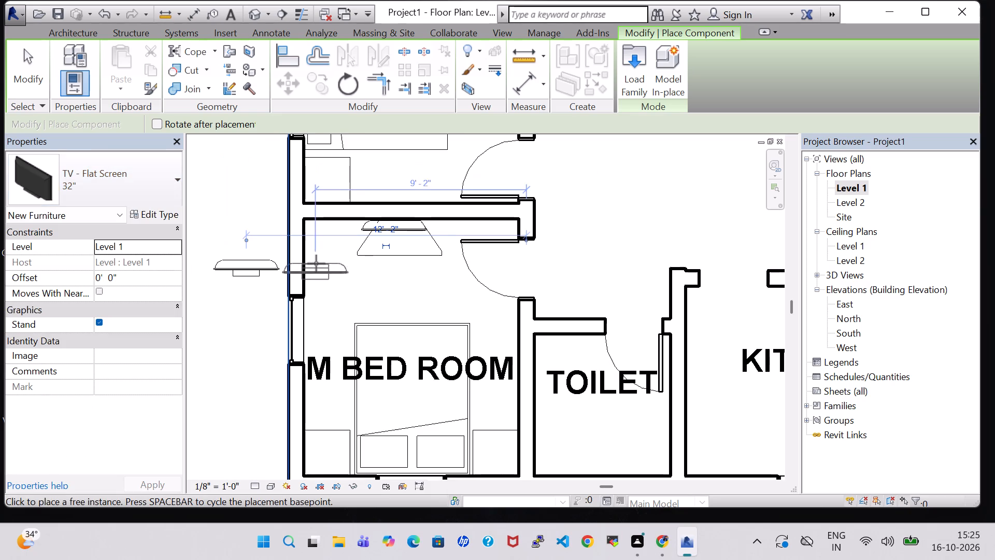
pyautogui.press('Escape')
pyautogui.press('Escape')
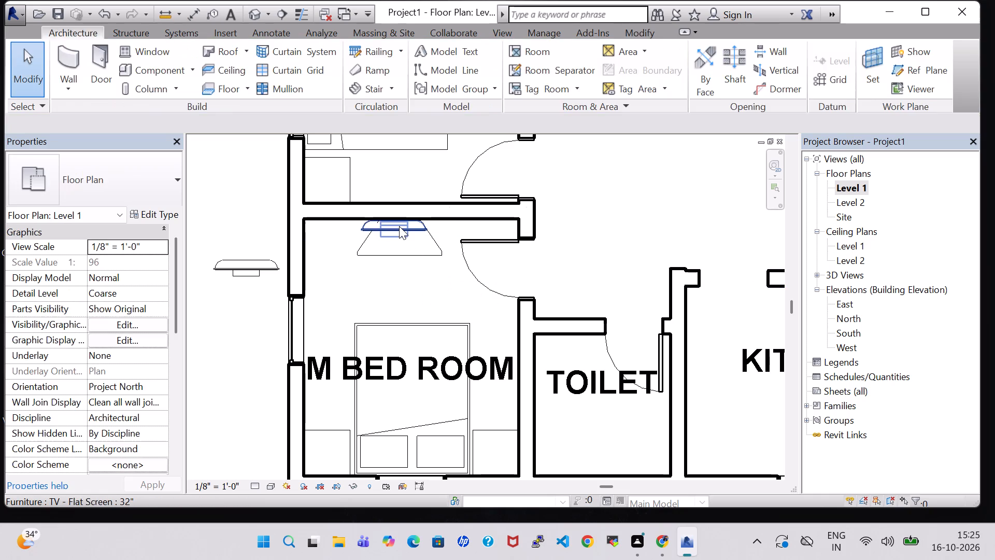
# Nudge the 32" flat-screen TV in the lower unit's M BED ROOM slightly east and set its offset to 3'-0".
pyautogui.click(399, 226)
pyautogui.press('Right')
pyautogui.press('Down')
pyautogui.press('Up')
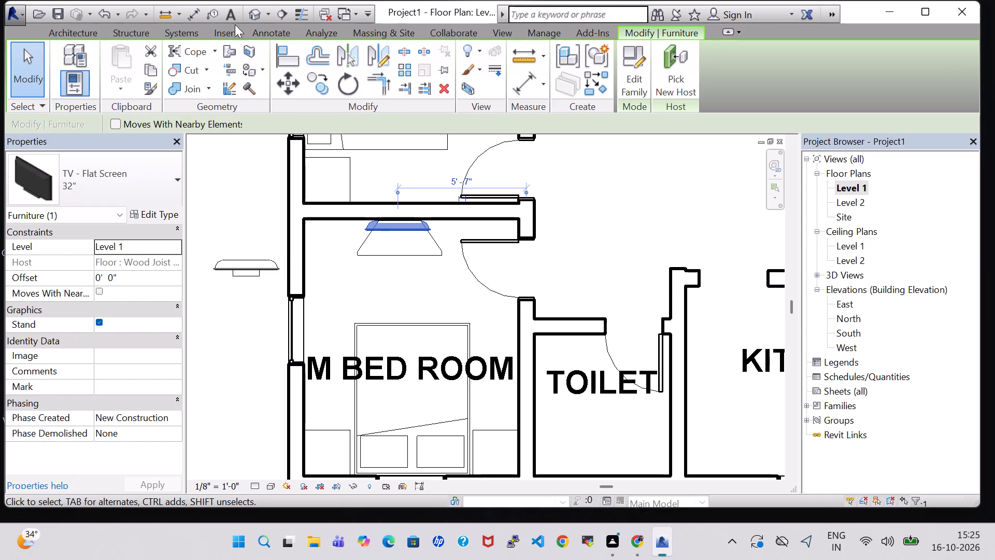
pyautogui.click(101, 274)
pyautogui.press('BackSpace')
pyautogui.press('3')
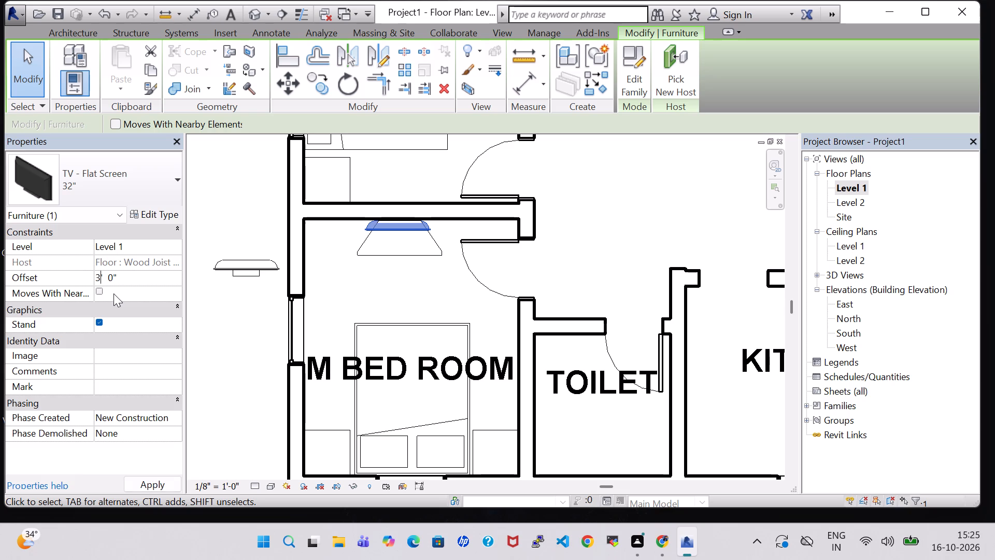
pyautogui.press('Return')
pyautogui.scroll(-3, 369, 267)
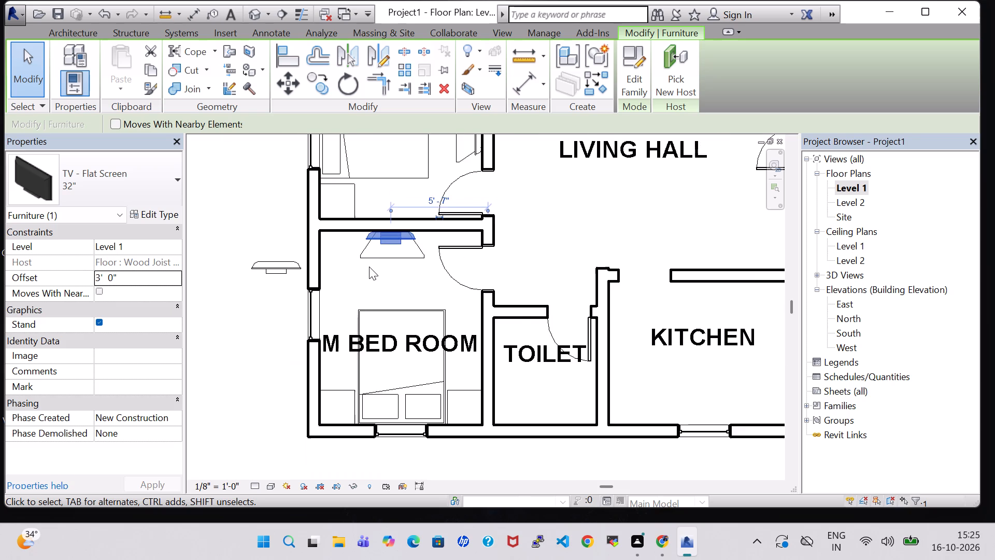
pyautogui.click(143, 178)
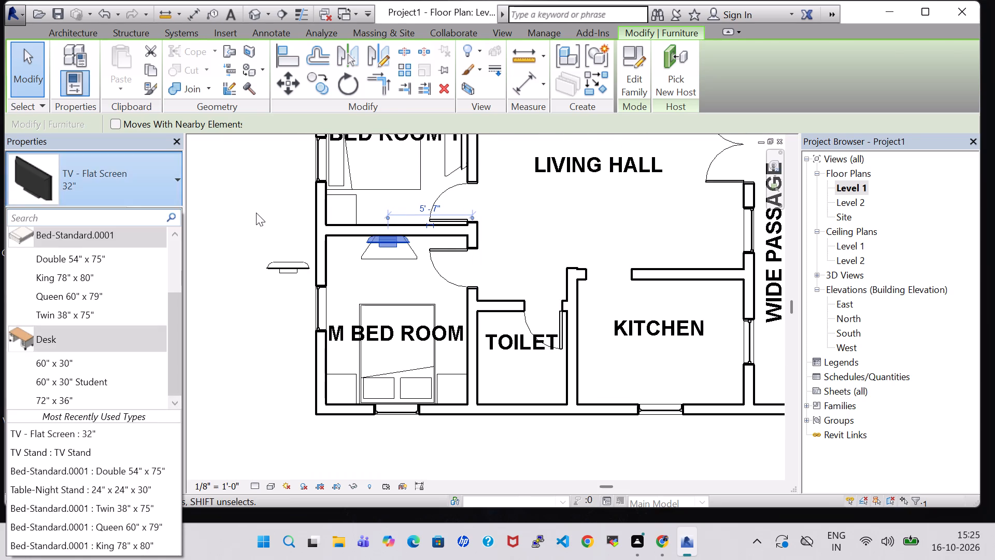
pyautogui.click(222, 202)
# Set the offset of the 32" flat-screen TV in the lower unit's BED ROOM 1 to 3'-0".
pyautogui.moveTo(514, 212); pyautogui.dragTo(432, 381, button='middle')
pyautogui.scroll(-1, 514, 212)
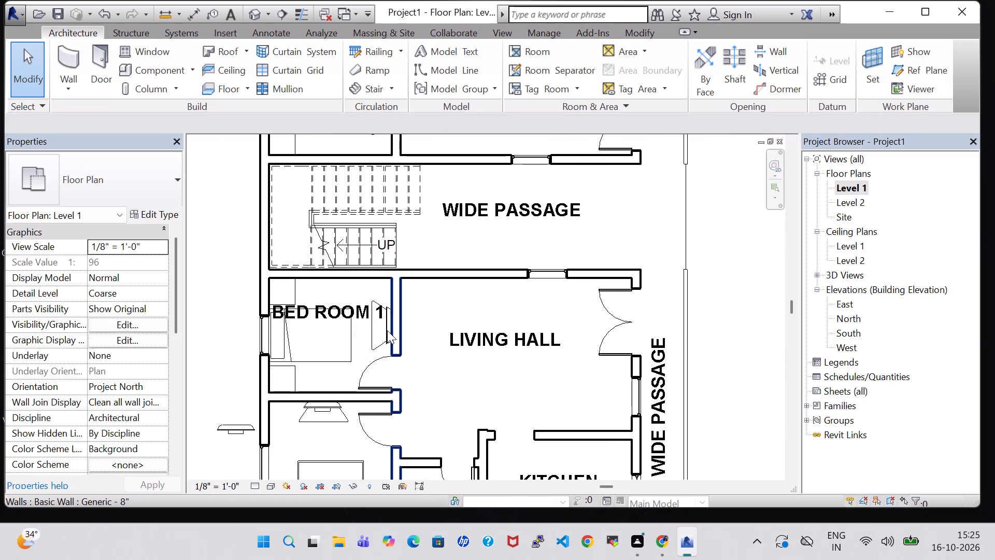
pyautogui.scroll(5, 386, 325)
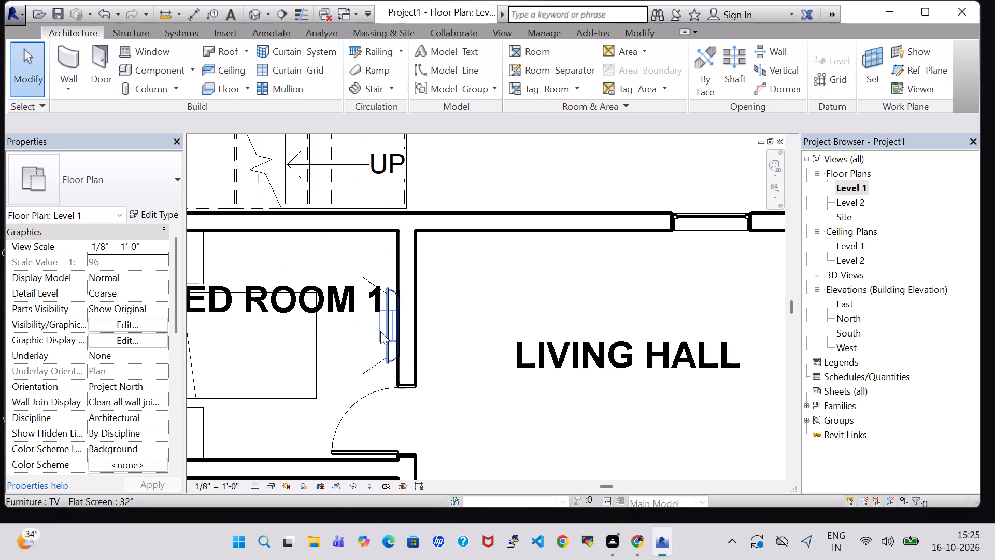
pyautogui.click(388, 330)
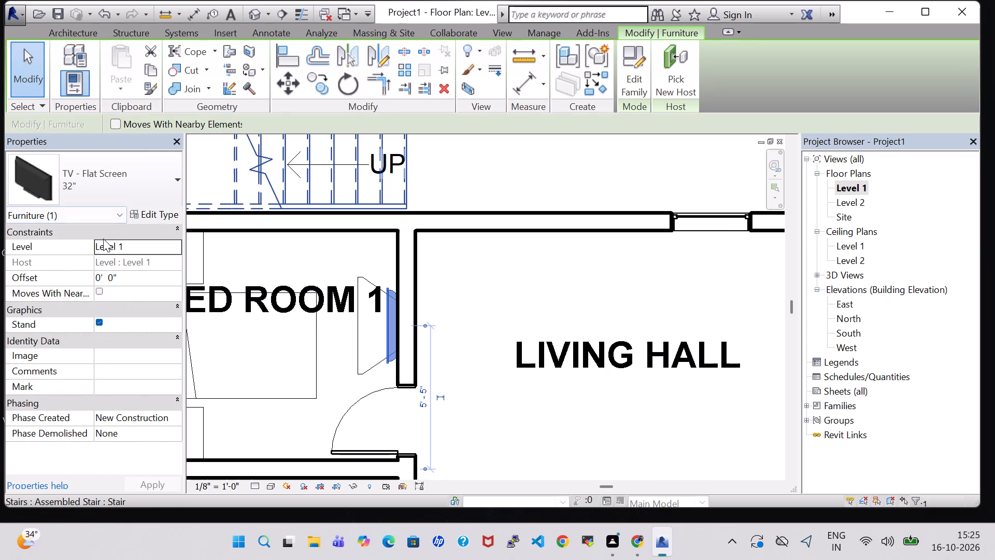
pyautogui.click(102, 275)
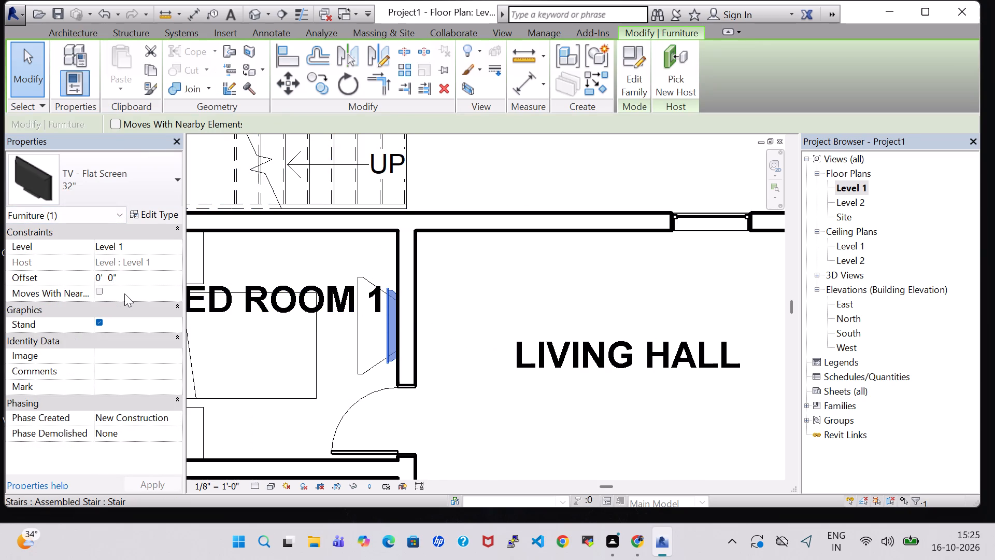
pyautogui.press('BackSpace')
pyautogui.press('3')
pyautogui.press('Return')
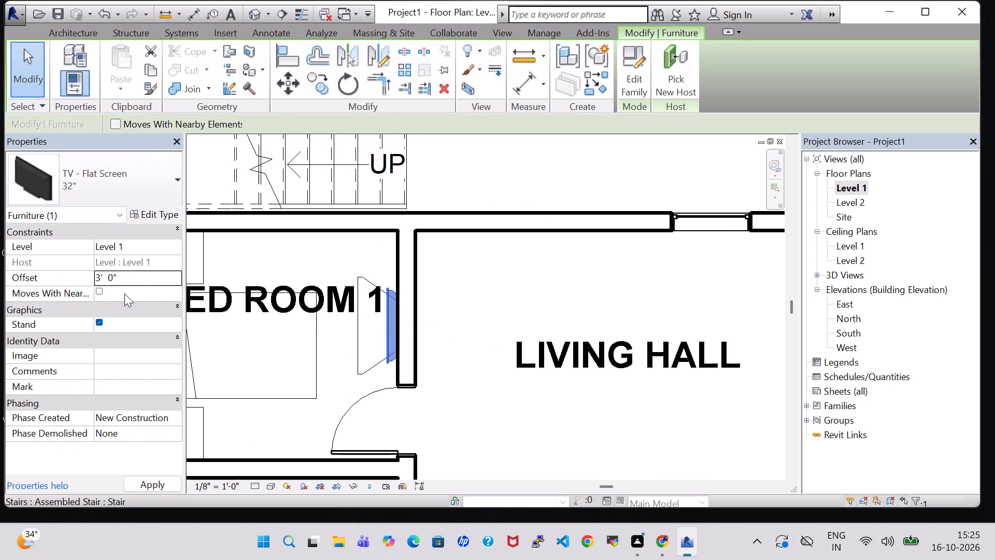
# Set the offset of the 32" flat-screen TV at the south wall of the upper unit's BED ROOM 1 to 3'-0".
pyautogui.scroll(-3, 406, 270)
pyautogui.moveTo(467, 200); pyautogui.dragTo(332, 310, button='middle')
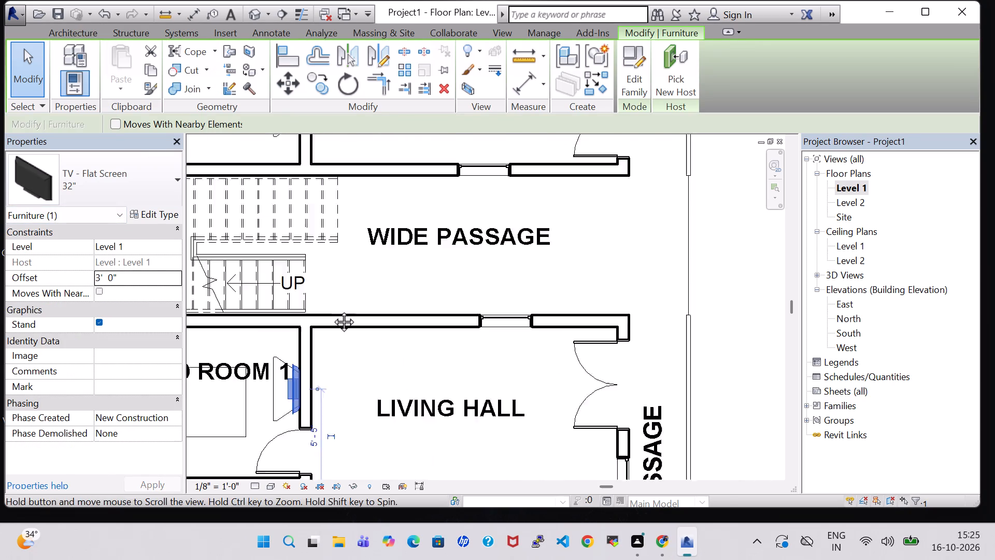
pyautogui.moveTo(332, 310); pyautogui.dragTo(331, 312, button='middle')
pyautogui.moveTo(461, 238); pyautogui.dragTo(474, 390, button='middle')
pyautogui.moveTo(438, 224); pyautogui.dragTo(437, 429, button='middle')
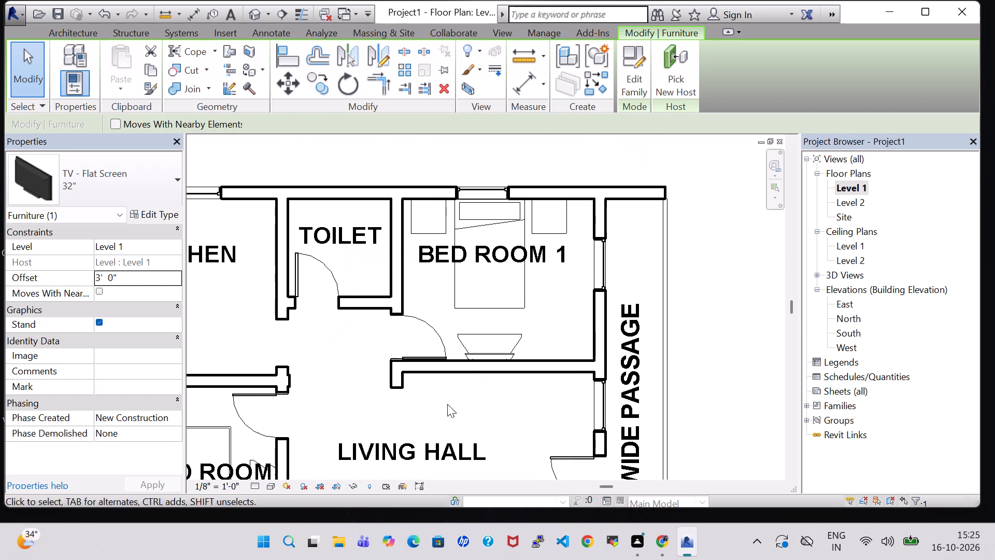
pyautogui.click(491, 352)
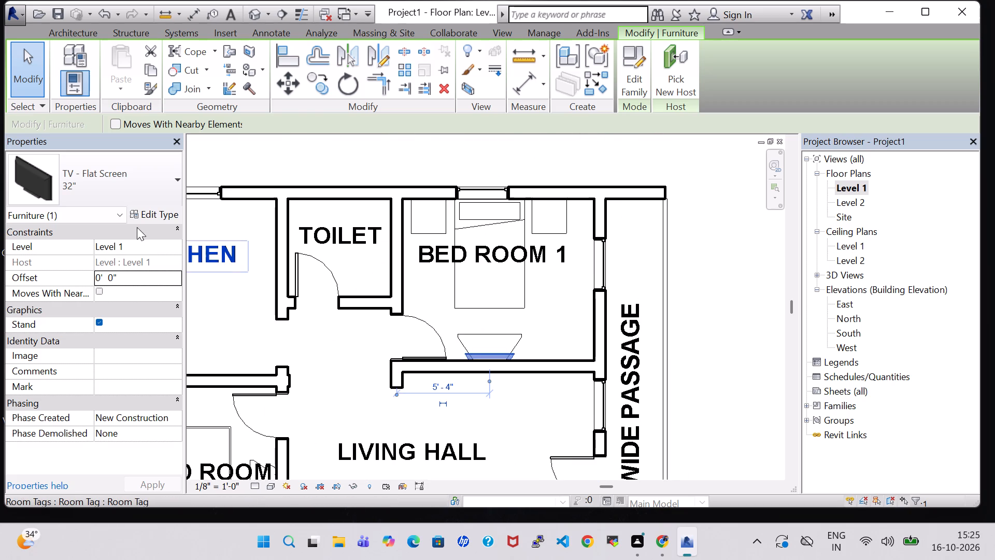
pyautogui.click(101, 274)
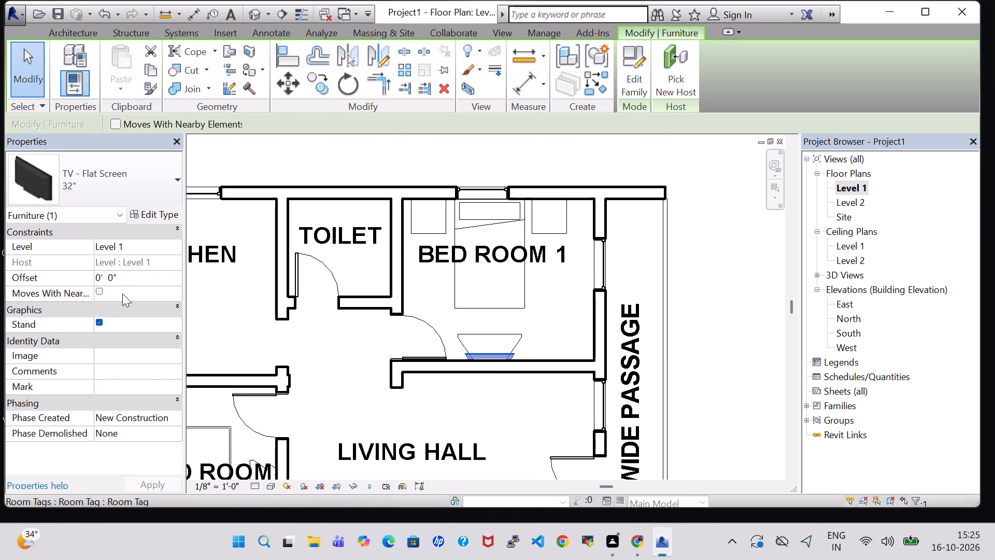
pyautogui.press('BackSpace')
pyautogui.press('3')
pyautogui.press('Return')
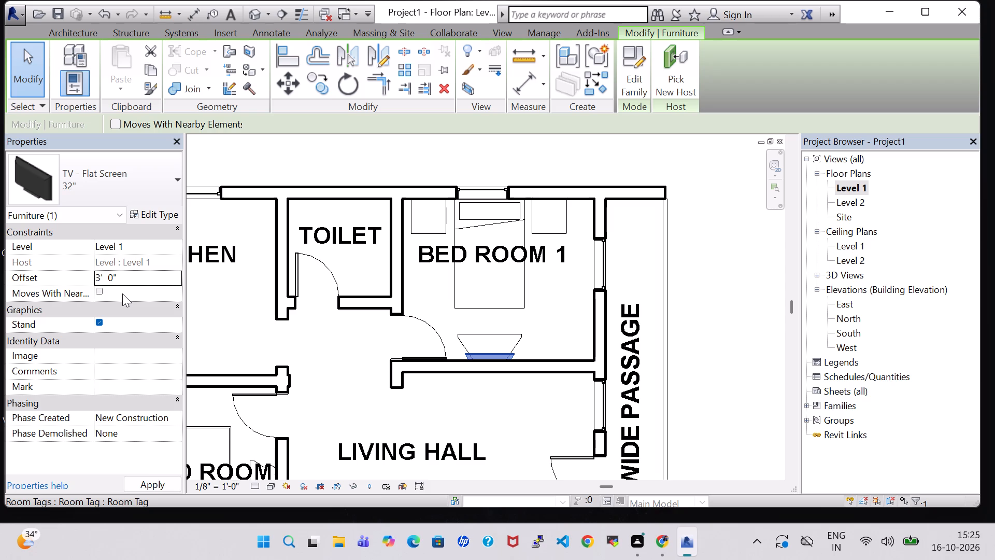
pyautogui.click(693, 257)
# Set the offset of the 32" flat-screen TV at the east wall of the upper unit's M BED ROOM to 3'-0".
pyautogui.scroll(-2, 693, 257)
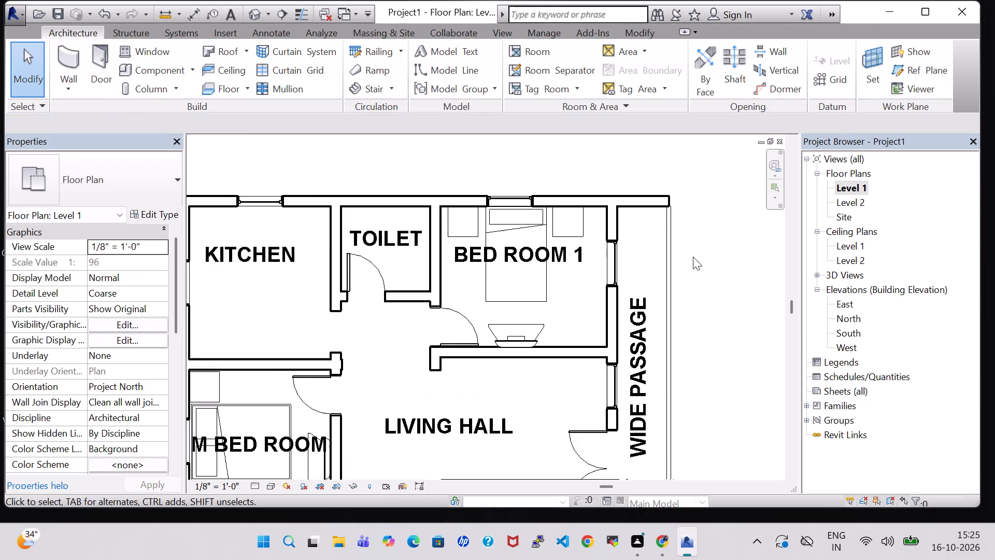
pyautogui.moveTo(424, 392); pyautogui.dragTo(442, 335, button='middle')
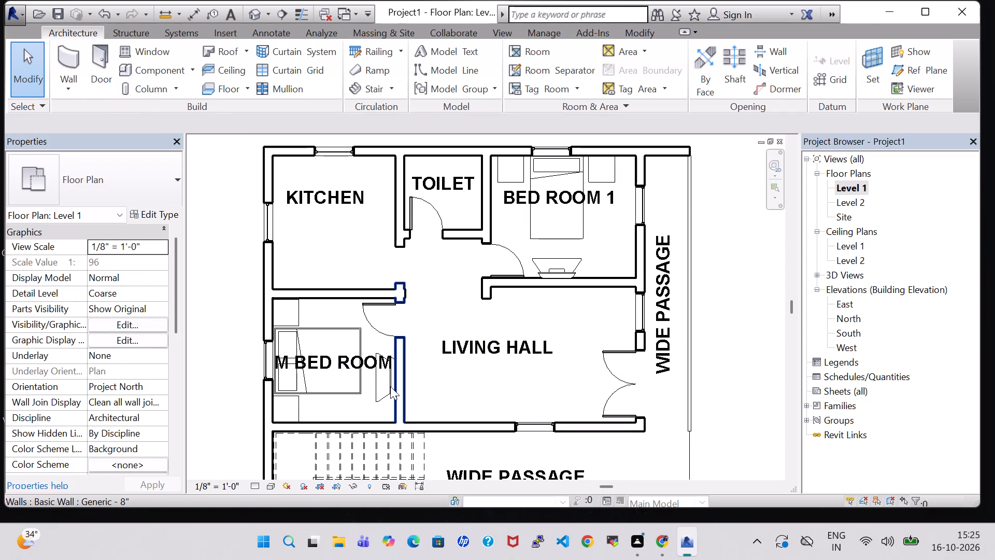
pyautogui.scroll(5, 391, 368)
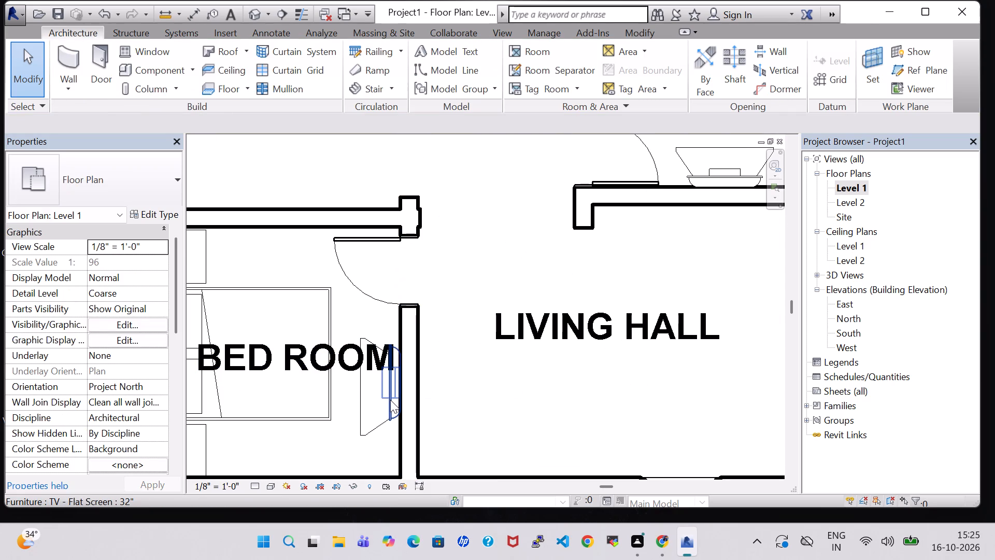
pyautogui.click(390, 400)
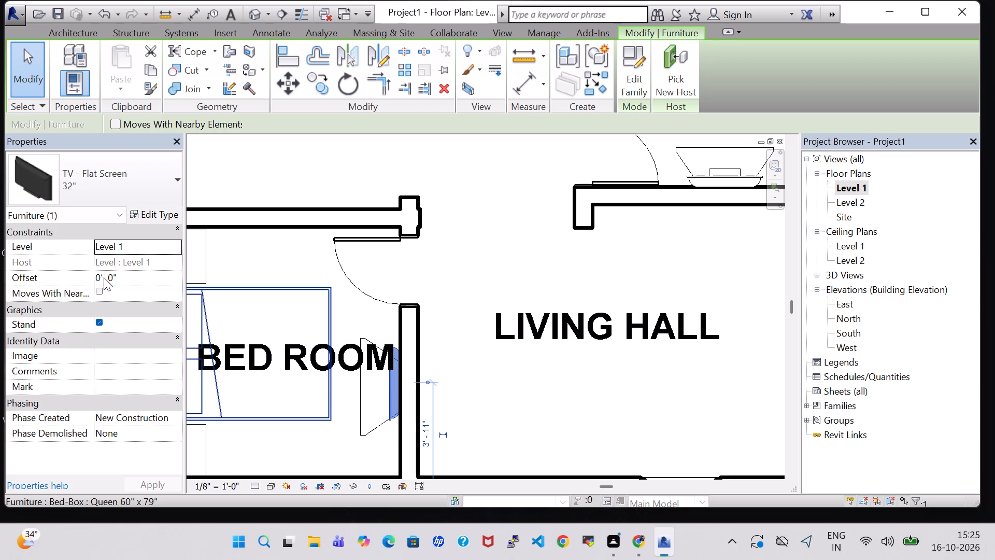
pyautogui.click(104, 277)
pyautogui.press('Left')
pyautogui.press('BackSpace')
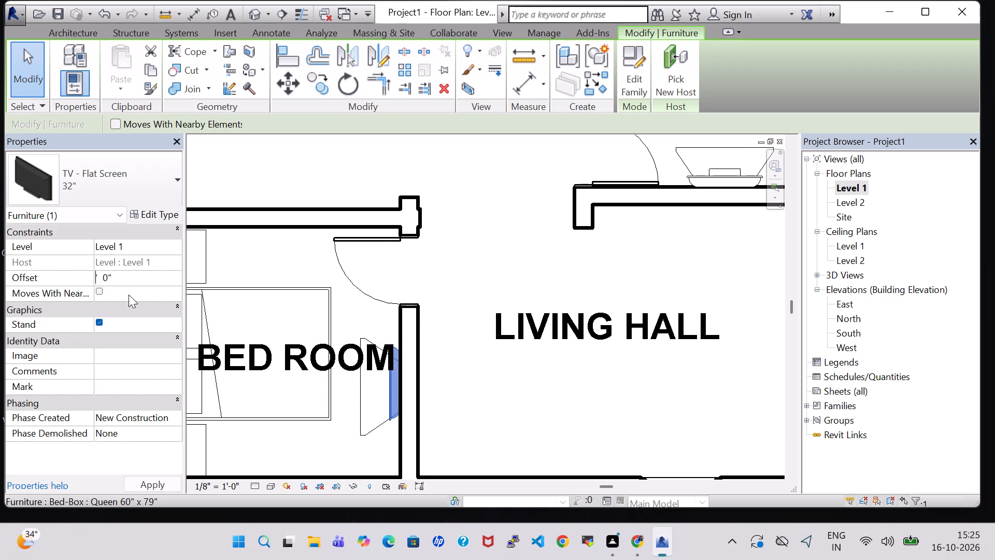
pyautogui.press('3')
pyautogui.press('Return')
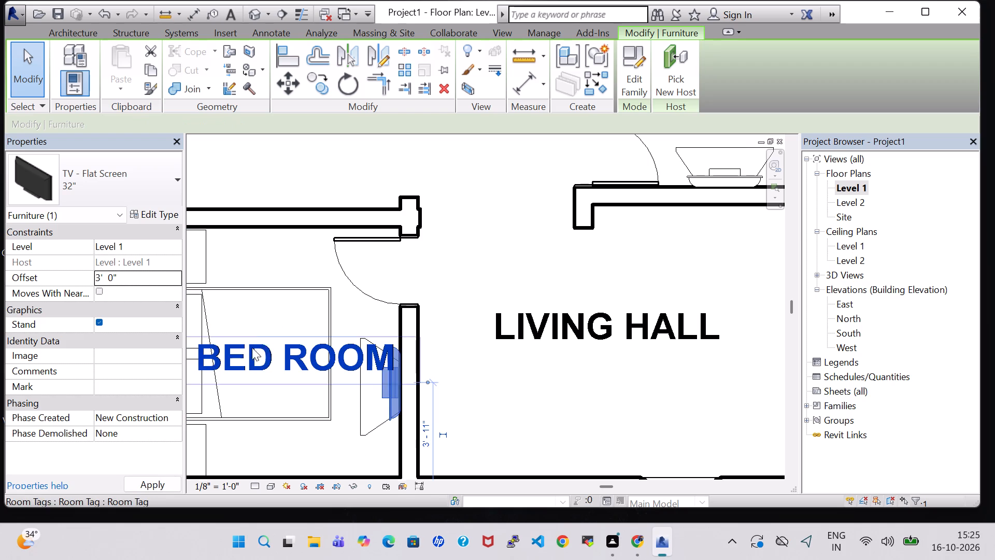
pyautogui.click(170, 172)
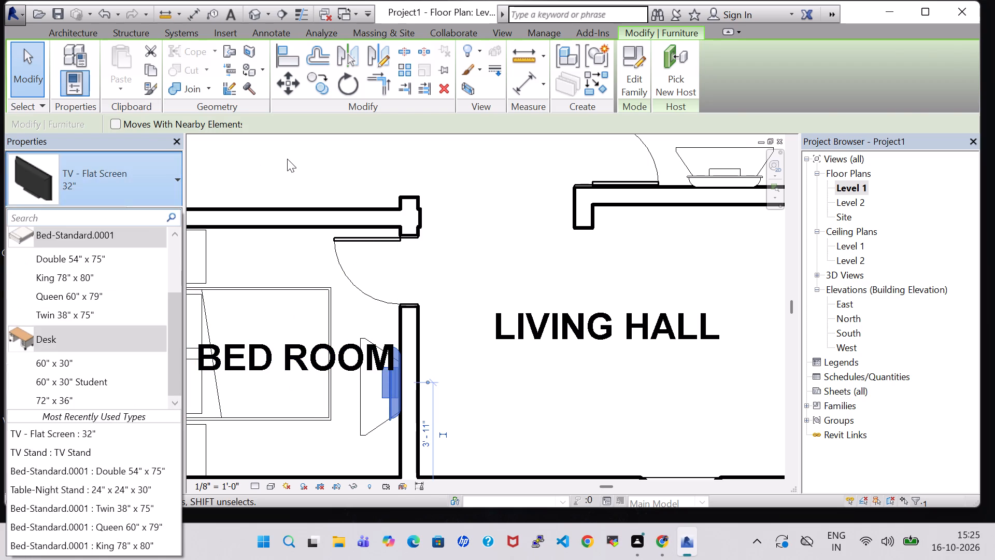
pyautogui.click(287, 159)
# In the 3D view, delete the stray 32" flat-screen TV standing outside the building beside the lower unit's M BED ROOM.
pyautogui.click(257, 8)
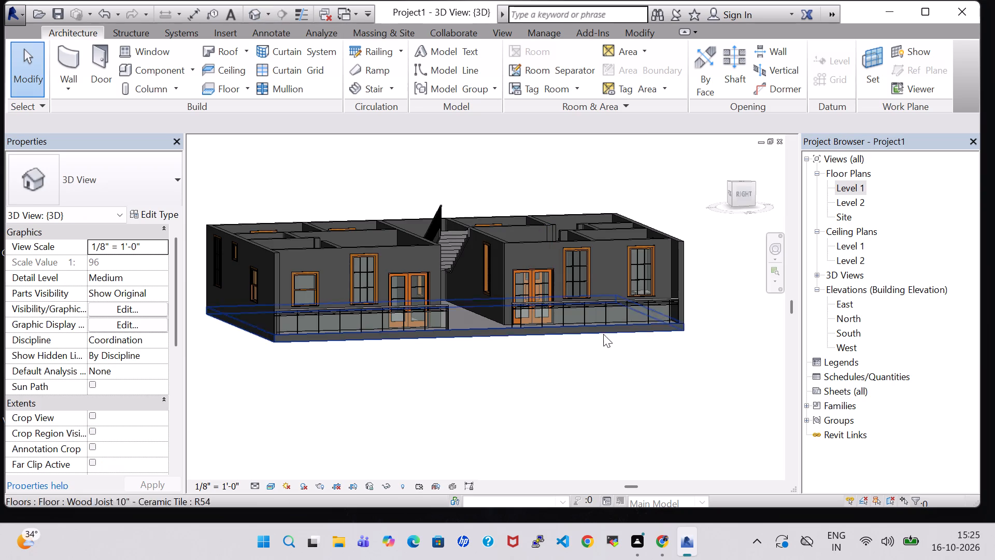
pyautogui.keyDown('shift'); pyautogui.moveTo(490, 369); pyautogui.dragTo(490, 450, button='middle'); pyautogui.keyUp('shift')
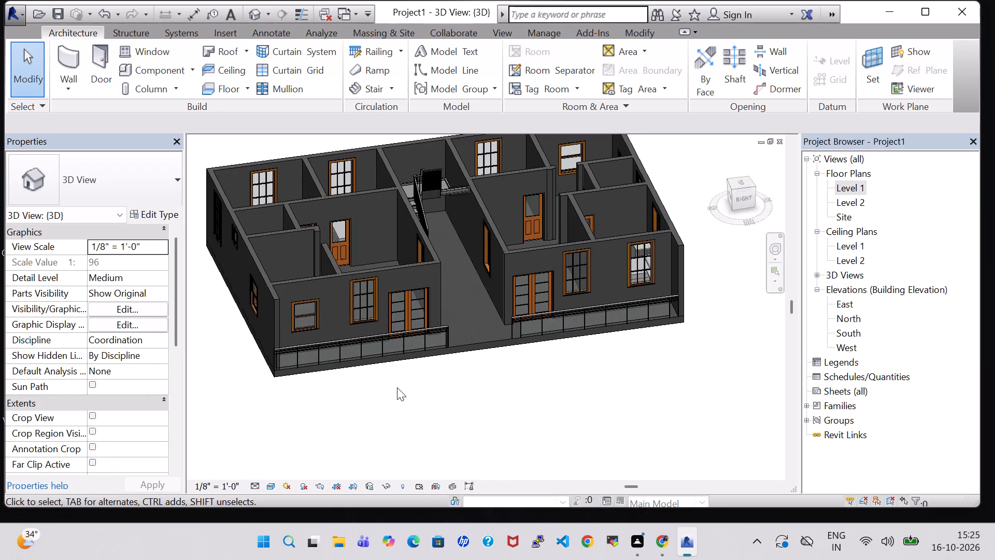
pyautogui.keyDown('shift'); pyautogui.moveTo(390, 384); pyautogui.dragTo(462, 477, button='middle'); pyautogui.keyUp('shift')
pyautogui.keyDown('shift'); pyautogui.moveTo(609, 385); pyautogui.dragTo(708, 372, button='middle'); pyautogui.keyUp('shift')
pyautogui.moveTo(700, 371); pyautogui.dragTo(646, 250, button='middle')
pyautogui.scroll(-1, 644, 257)
pyautogui.keyDown('shift'); pyautogui.moveTo(631, 313); pyautogui.dragTo(604, 218, button='middle'); pyautogui.keyUp('shift')
pyautogui.keyDown('shift'); pyautogui.middleClick(604, 218); pyautogui.keyUp('shift')
pyautogui.keyDown('shift'); pyautogui.moveTo(604, 218); pyautogui.dragTo(591, 343, button='middle'); pyautogui.keyUp('shift')
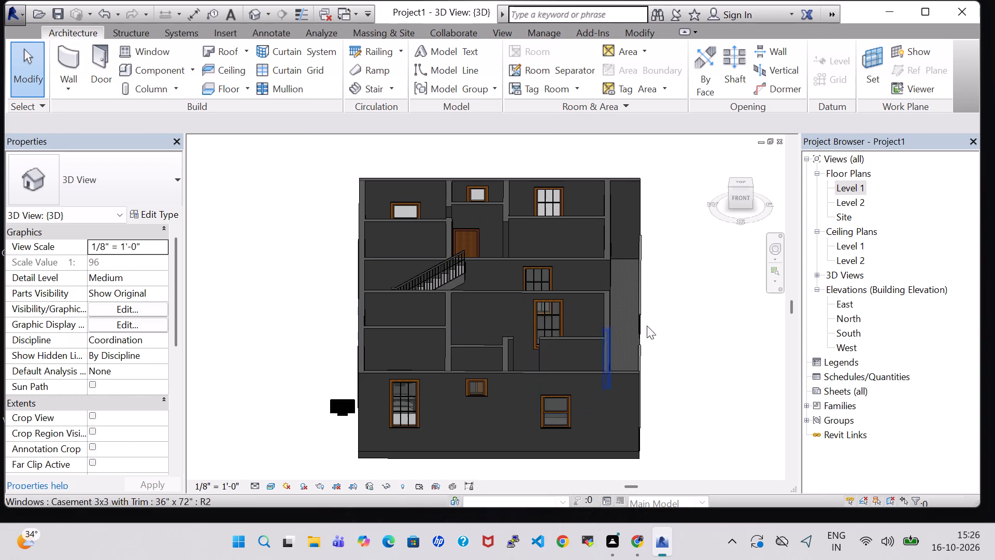
pyautogui.keyDown('shift'); pyautogui.moveTo(713, 314); pyautogui.dragTo(700, 370, button='middle'); pyautogui.keyUp('shift')
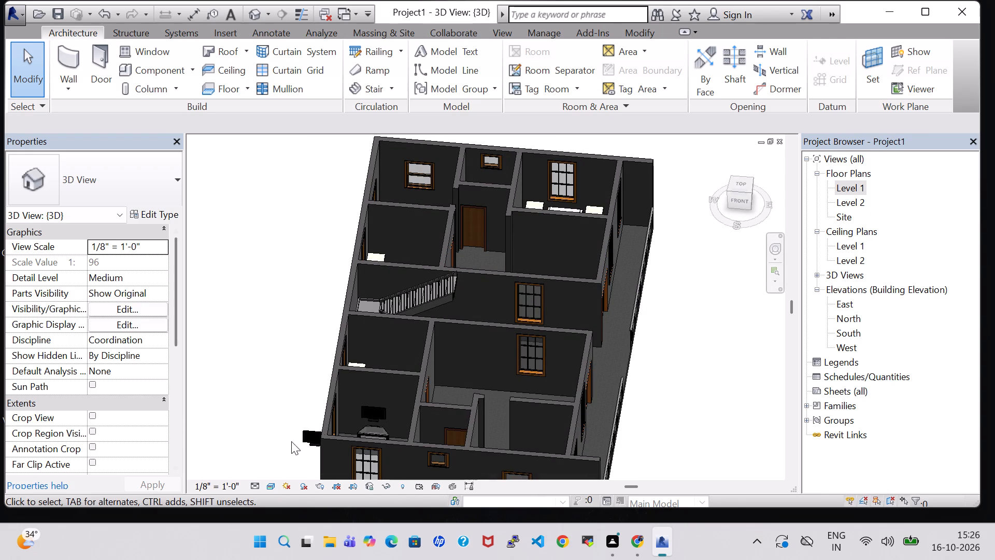
pyautogui.click(301, 438)
pyautogui.press('Delete')
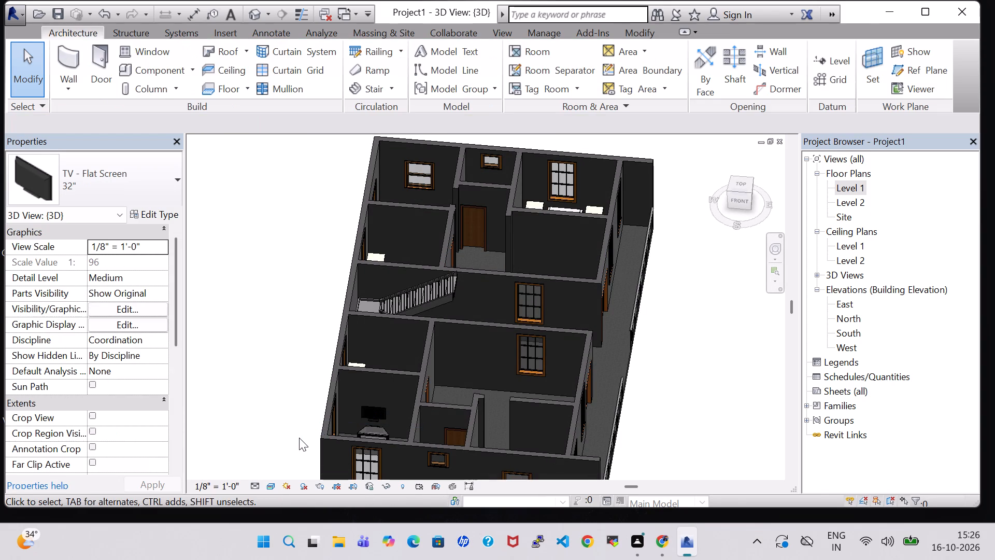
# Examine the furnished rooms of both units in the 3D view from above and from several sides.
pyautogui.keyDown('shift'); pyautogui.moveTo(662, 311); pyautogui.dragTo(677, 361, button='middle'); pyautogui.keyUp('shift')
pyautogui.keyDown('shift'); pyautogui.scroll(-1, 677, 349); pyautogui.keyUp('shift')
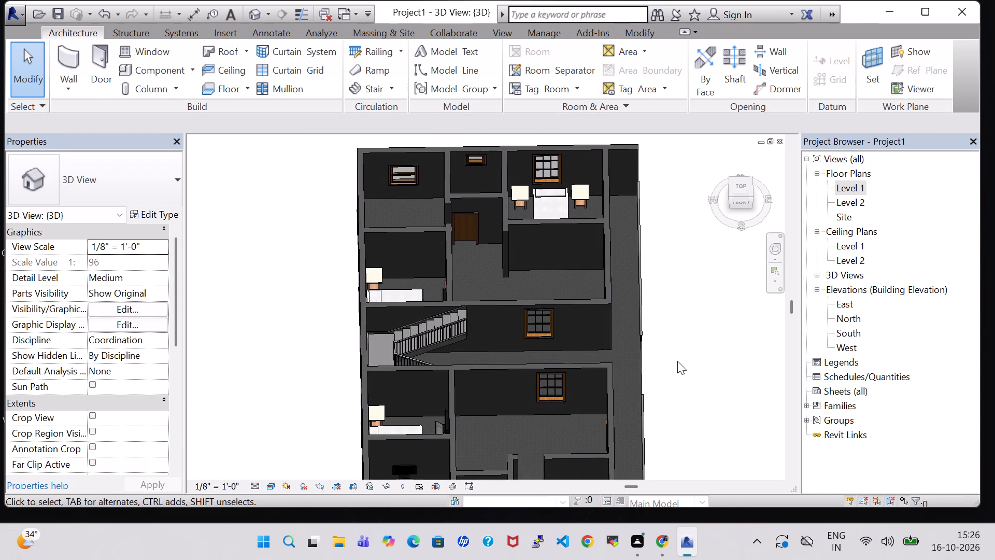
pyautogui.moveTo(672, 360); pyautogui.dragTo(746, 323, button='middle')
pyautogui.moveTo(730, 318); pyautogui.dragTo(347, 250, button='middle')
pyautogui.keyDown('shift'); pyautogui.moveTo(382, 276); pyautogui.dragTo(482, 298, button='middle'); pyautogui.keyUp('shift')
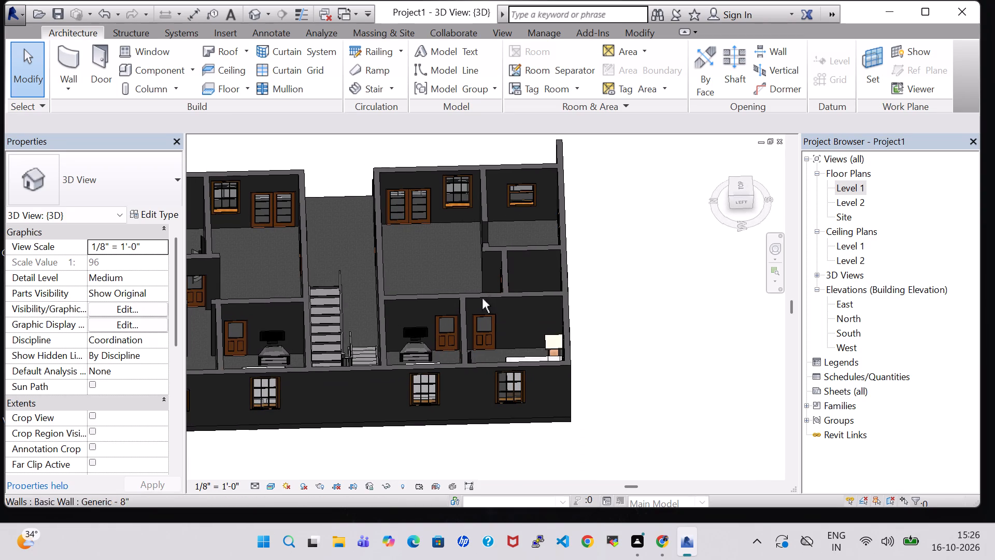
pyautogui.moveTo(343, 440); pyautogui.dragTo(561, 438, button='middle')
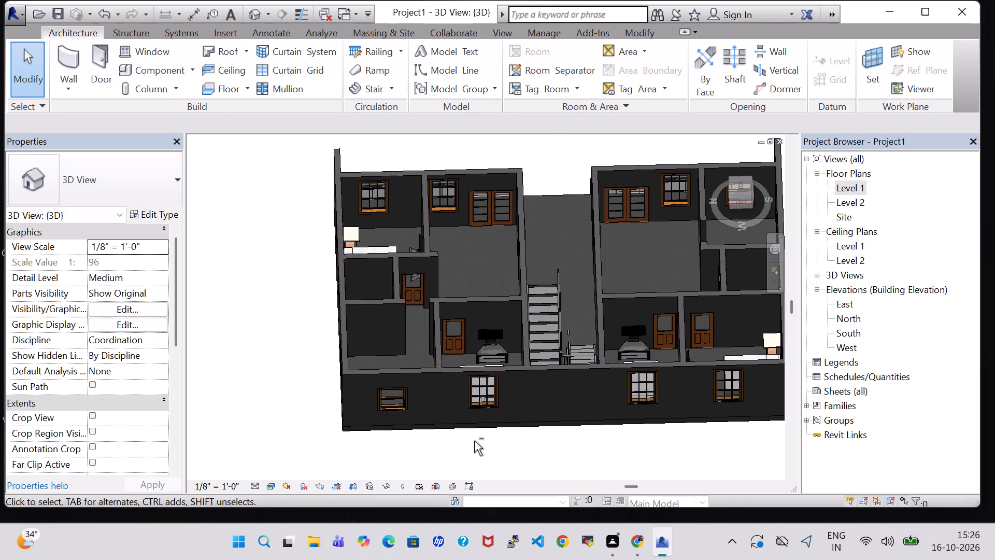
pyautogui.keyDown('shift'); pyautogui.moveTo(474, 441); pyautogui.dragTo(671, 405, button='middle'); pyautogui.keyUp('shift')
pyautogui.keyDown('shift'); pyautogui.moveTo(604, 346); pyautogui.dragTo(608, 508, button='middle'); pyautogui.keyUp('shift')
pyautogui.moveTo(637, 330); pyautogui.dragTo(604, 320, button='middle')
pyautogui.moveTo(636, 373); pyautogui.dragTo(472, 366, button='middle')
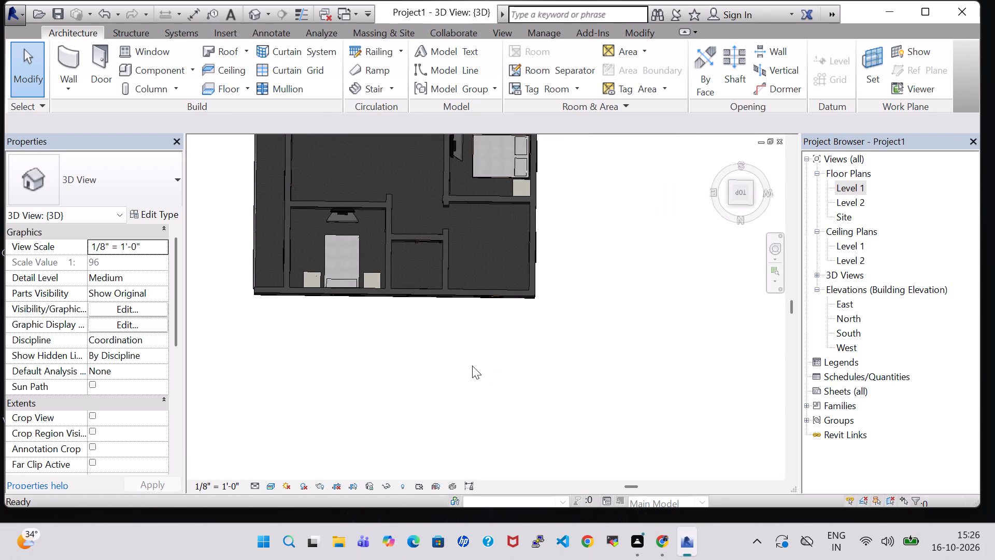
pyautogui.keyDown('shift'); pyautogui.moveTo(594, 215); pyautogui.dragTo(594, 261, button='middle'); pyautogui.keyUp('shift')
pyautogui.keyDown('shift'); pyautogui.middleClick(594, 261); pyautogui.keyUp('shift')
pyautogui.scroll(-1, 594, 261)
pyautogui.moveTo(594, 261); pyautogui.dragTo(583, 345, button='middle')
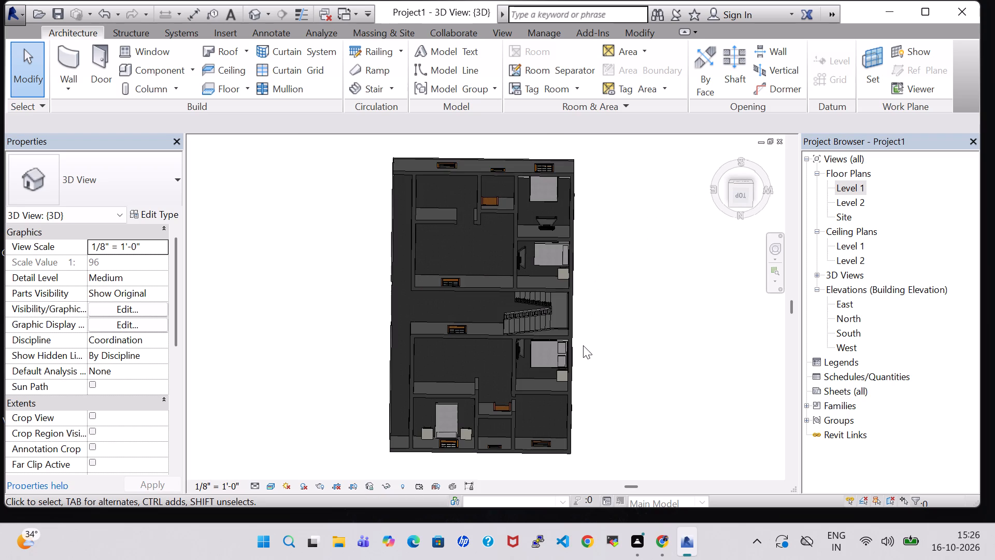
pyautogui.scroll(1, 590, 349)
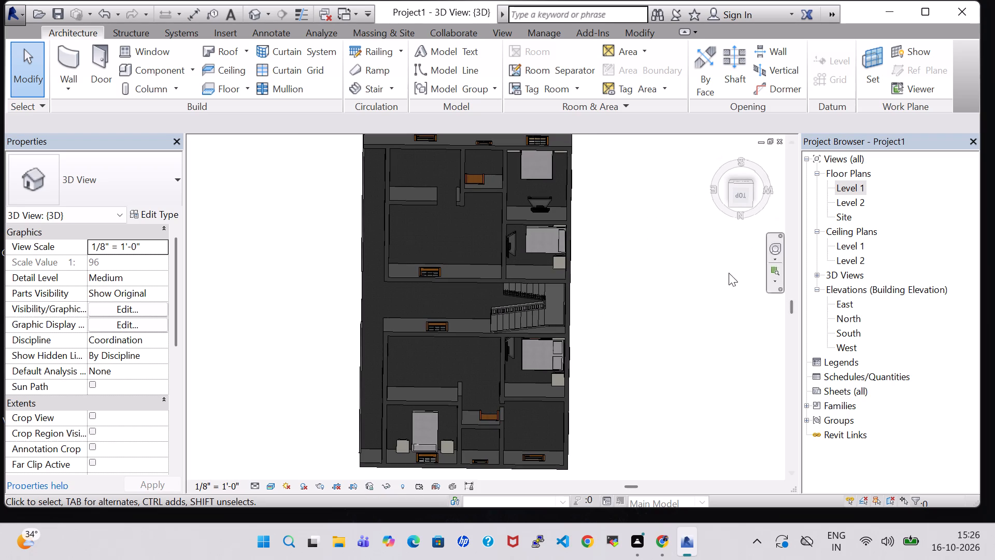
pyautogui.keyDown('shift'); pyautogui.moveTo(639, 335); pyautogui.dragTo(483, 264, button='middle'); pyautogui.keyUp('shift')
pyautogui.moveTo(250, 266); pyautogui.dragTo(374, 221, button='middle')
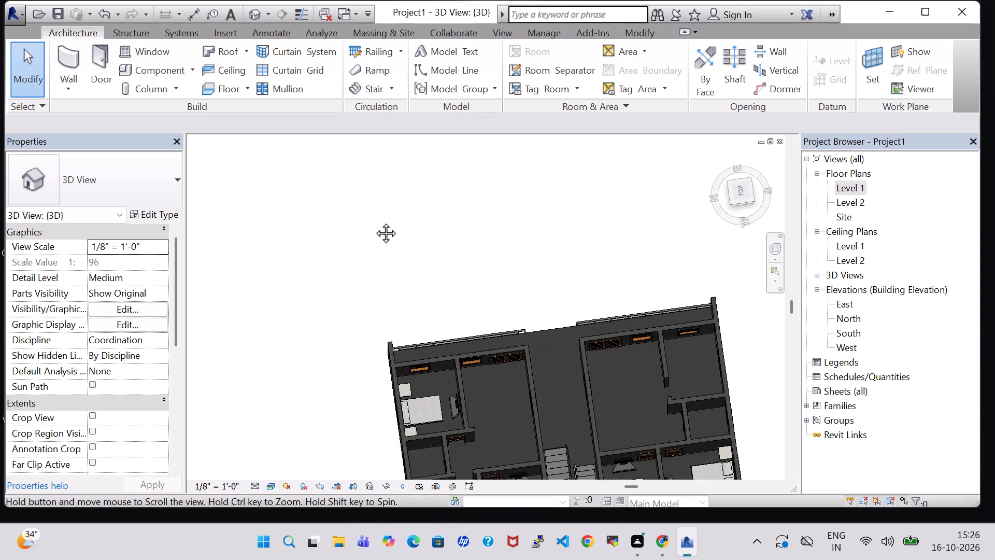
pyautogui.moveTo(374, 221); pyautogui.dragTo(386, 212, button='middle')
pyautogui.keyDown('shift'); pyautogui.moveTo(344, 229); pyautogui.dragTo(647, 165, button='middle'); pyautogui.keyUp('shift')
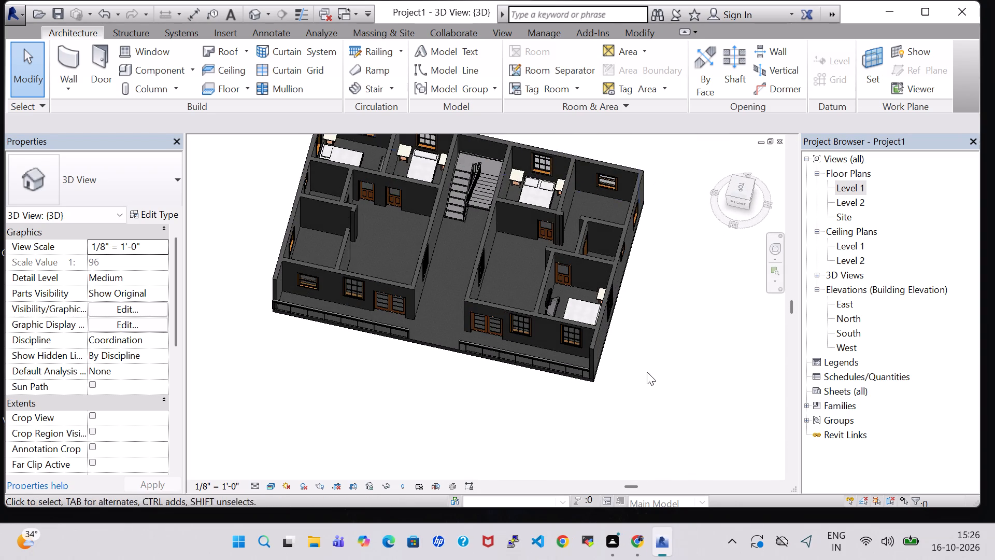
pyautogui.keyDown('shift'); pyautogui.moveTo(647, 373); pyautogui.dragTo(661, 269, button='middle'); pyautogui.keyUp('shift')
pyautogui.moveTo(553, 454); pyautogui.dragTo(624, 456, button='middle')
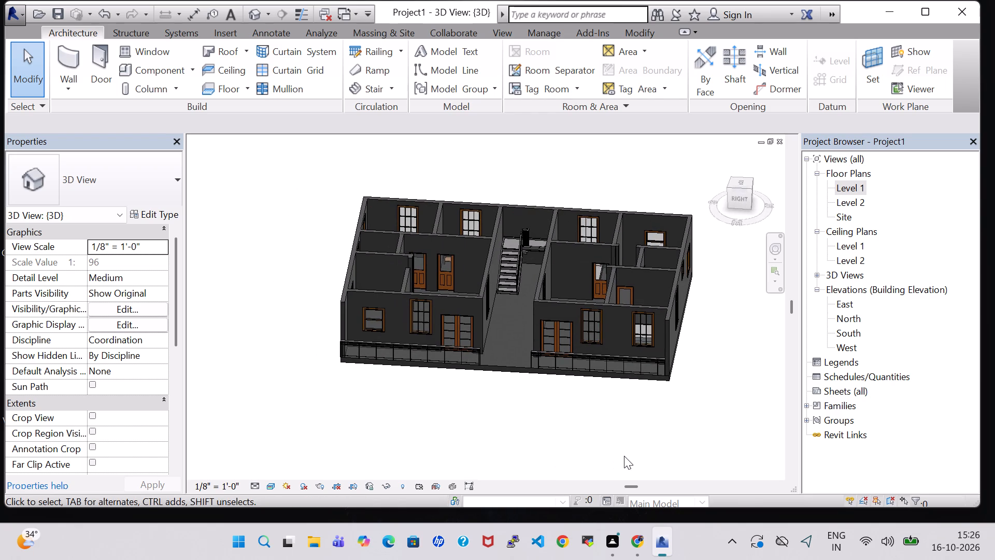
pyautogui.scroll(1, 624, 456)
pyautogui.moveTo(577, 385); pyautogui.dragTo(570, 412, button='middle')
# In the Level 1 floor plan, load the Toilet-Domestic-3D component family from the Plumbing library's architectural Water Closets fixtures.
pyautogui.doubleClick(842, 188)
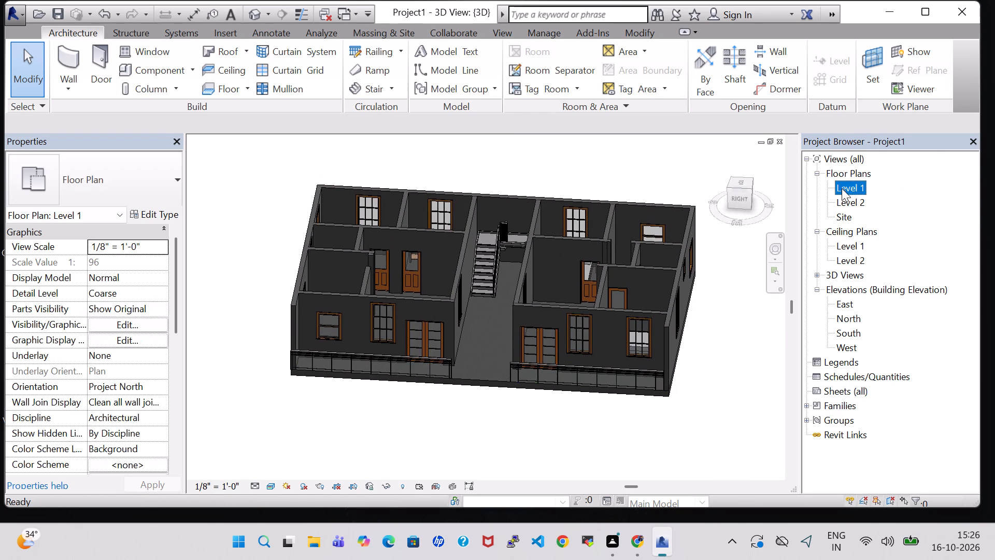
pyautogui.scroll(-5, 645, 247)
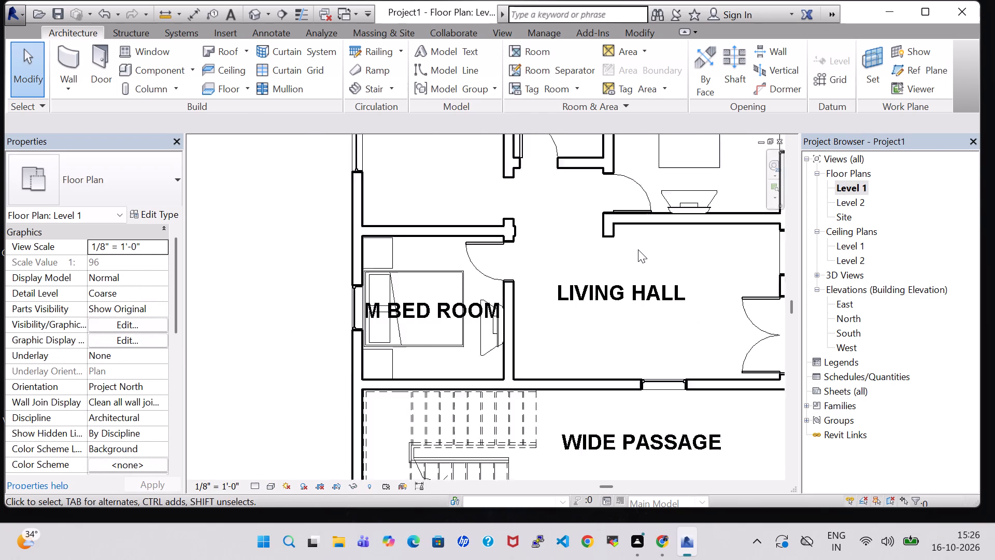
pyautogui.scroll(-3, 638, 249)
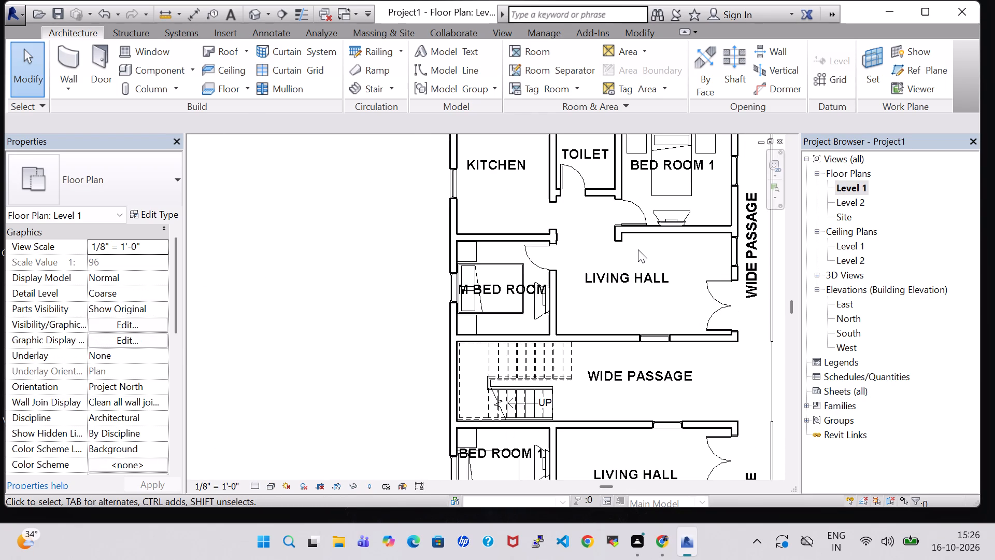
pyautogui.moveTo(638, 249); pyautogui.dragTo(541, 281, button='middle')
pyautogui.scroll(-1, 541, 281)
pyautogui.moveTo(710, 278); pyautogui.dragTo(679, 227, button='middle')
pyautogui.scroll(-1, 679, 227)
pyautogui.moveTo(679, 227); pyautogui.dragTo(662, 231, button='middle')
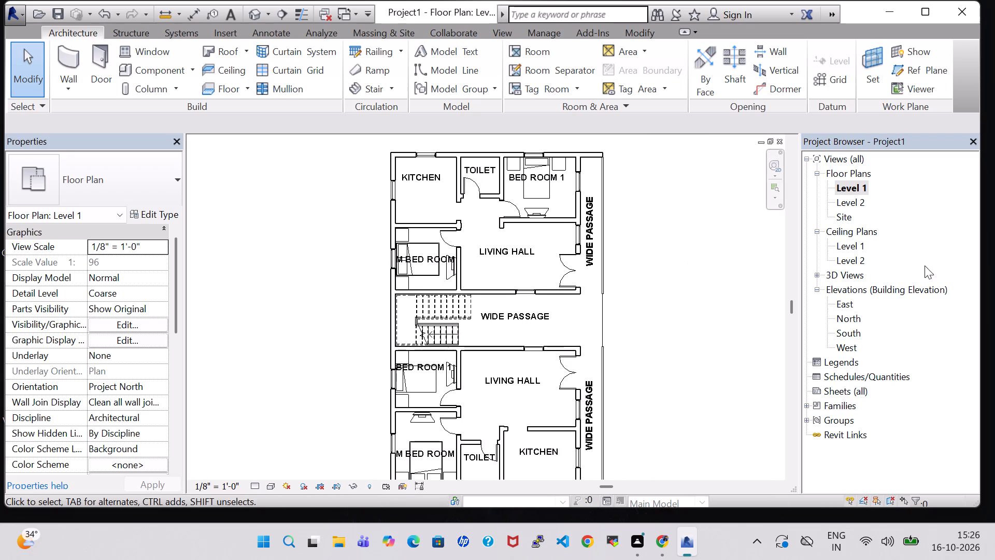
pyautogui.click(170, 68)
pyautogui.click(631, 59)
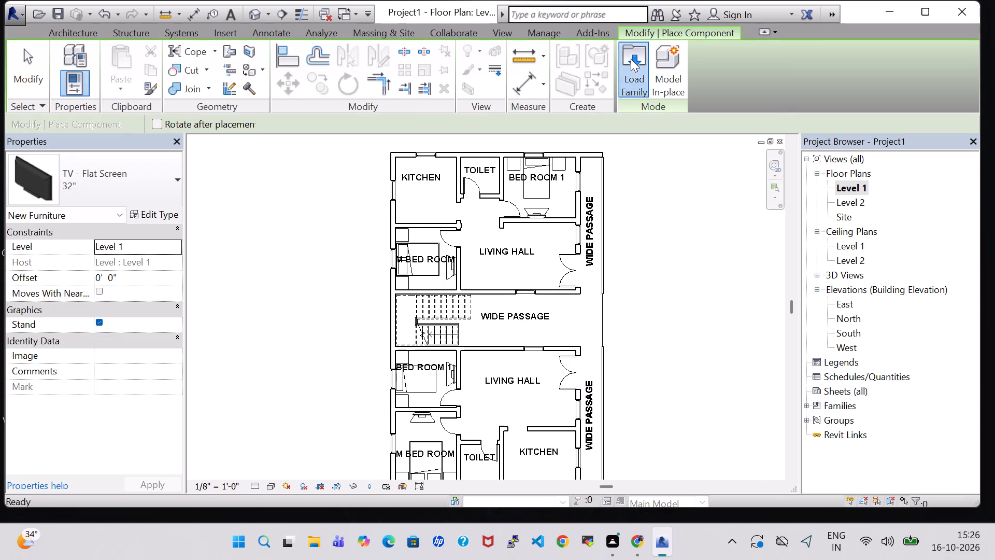
pyautogui.scroll(-3, 598, 278)
pyautogui.scroll(-2, 523, 277)
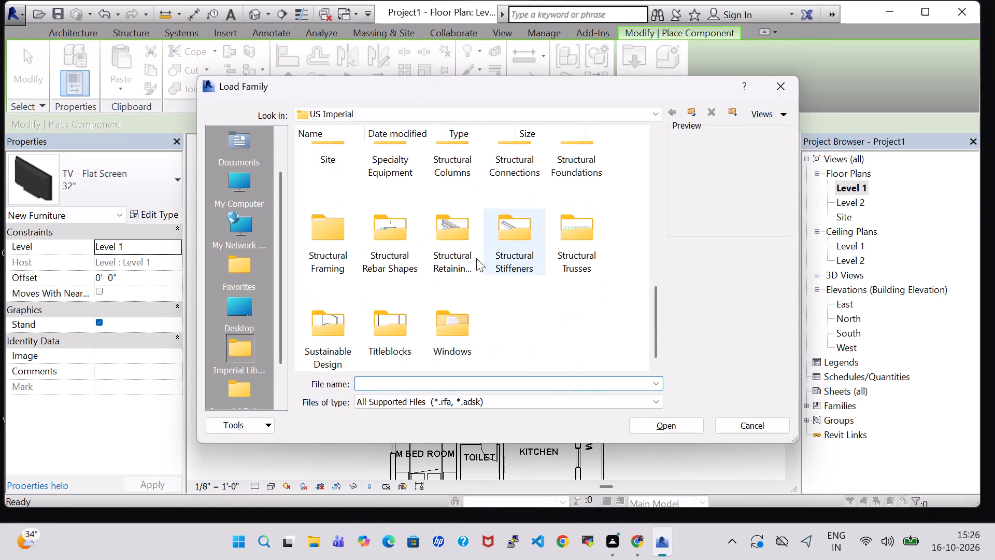
pyautogui.scroll(1, 461, 244)
pyautogui.click(467, 195)
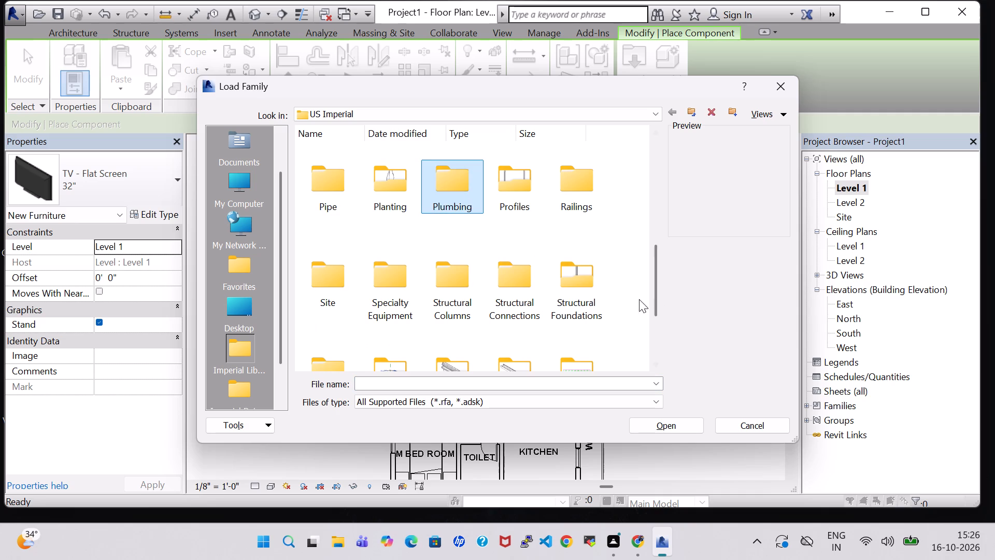
pyautogui.doubleClick(463, 202)
pyautogui.click(298, 167)
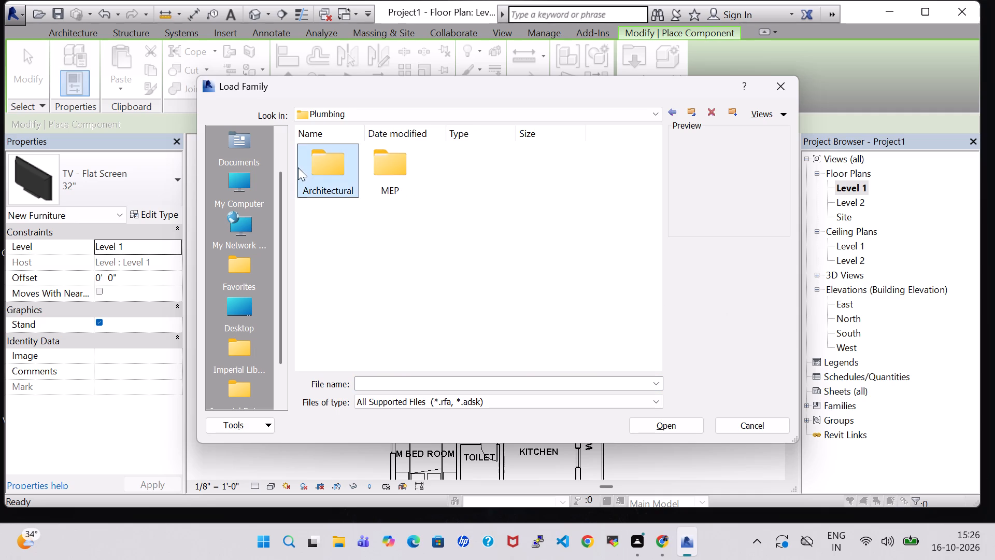
pyautogui.doubleClick(317, 167)
pyautogui.doubleClick(398, 173)
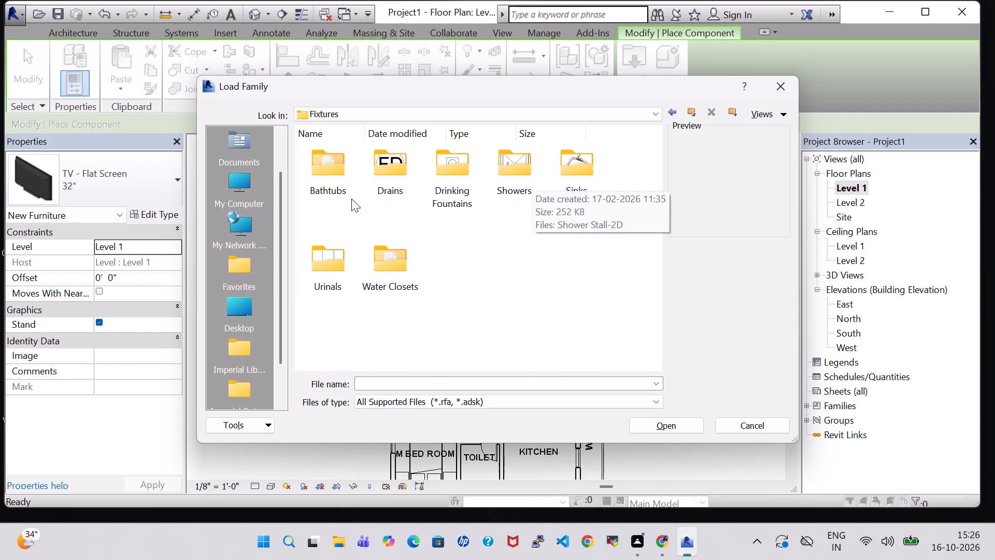
pyautogui.doubleClick(410, 255)
pyautogui.click(526, 161)
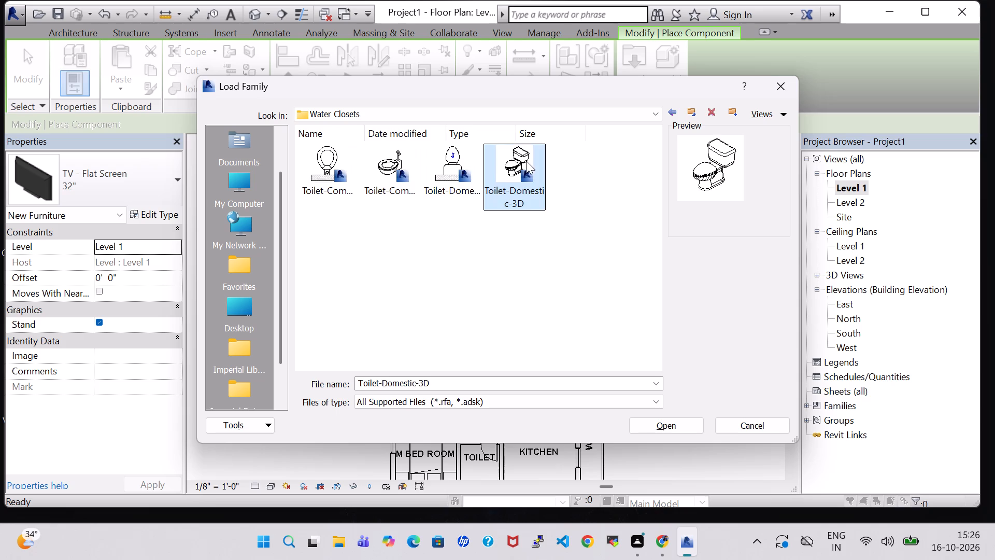
pyautogui.click(653, 428)
# Place a Toilet-Domestic-3D against the north wall of the upper unit's TOILET, near its west corner.
pyautogui.scroll(3, 515, 341)
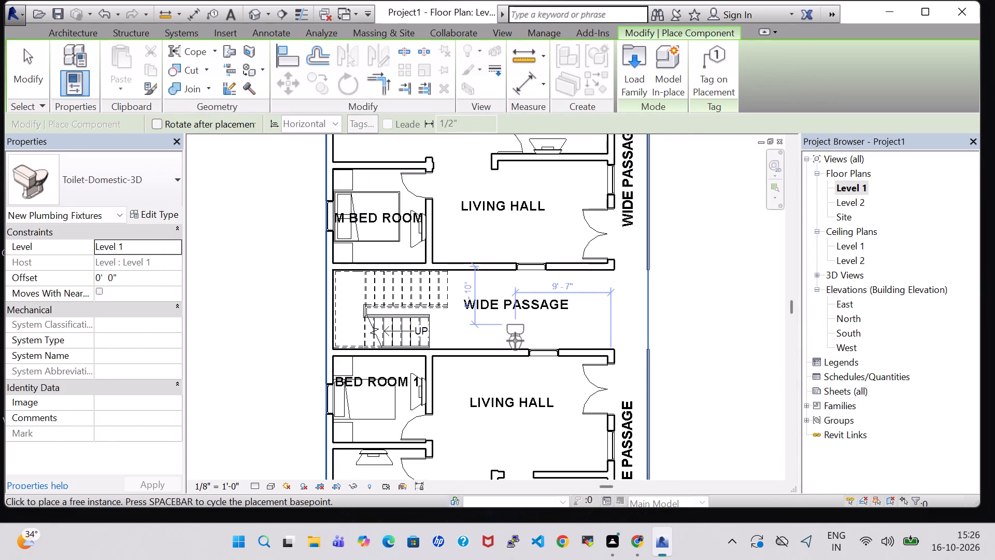
pyautogui.moveTo(499, 300); pyautogui.dragTo(509, 484, button='middle')
pyautogui.scroll(4, 544, 265)
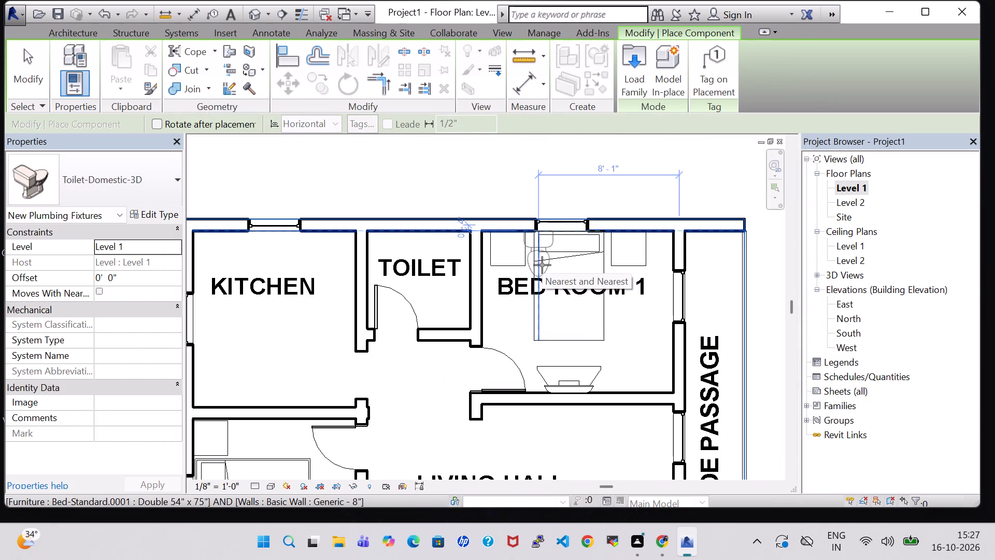
pyautogui.click(386, 260)
# Place a second Toilet-Domestic-3D, rotated to back onto the south wall, near the southeast corner of the lower unit's TOILET.
pyautogui.scroll(-2, 415, 289)
pyautogui.moveTo(445, 371); pyautogui.dragTo(382, 306, button='middle')
pyautogui.scroll(-1, 382, 305)
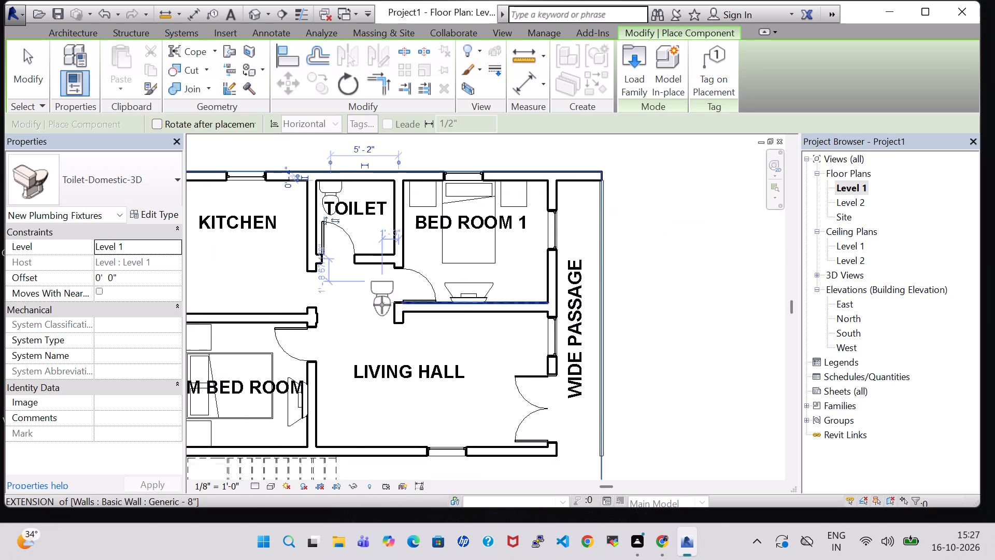
pyautogui.scroll(-1, 382, 305)
pyautogui.moveTo(570, 410); pyautogui.dragTo(574, 255, button='middle')
pyautogui.moveTo(602, 326); pyautogui.dragTo(623, 215, button='middle')
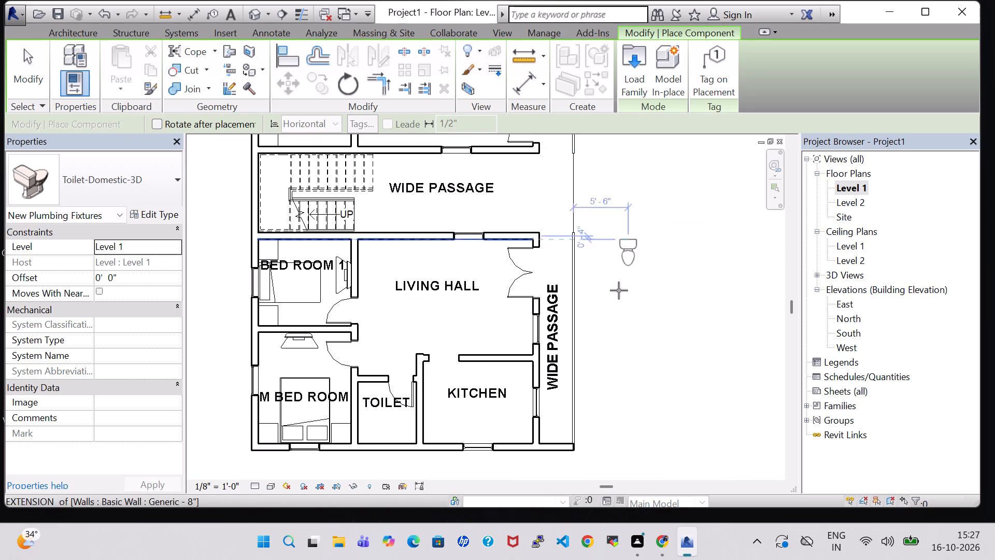
pyautogui.press('space')
pyautogui.press('space')
pyautogui.scroll(3, 372, 433)
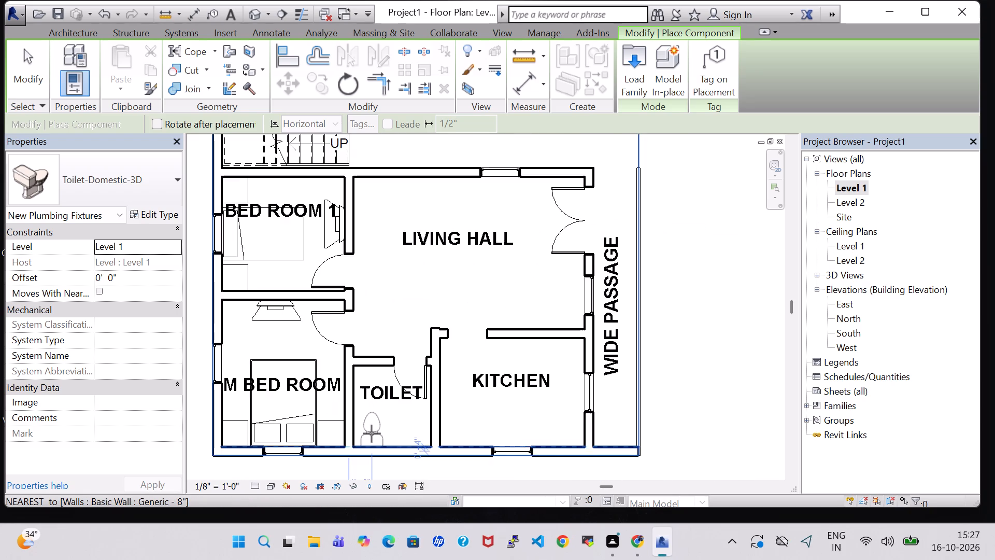
pyautogui.click(419, 418)
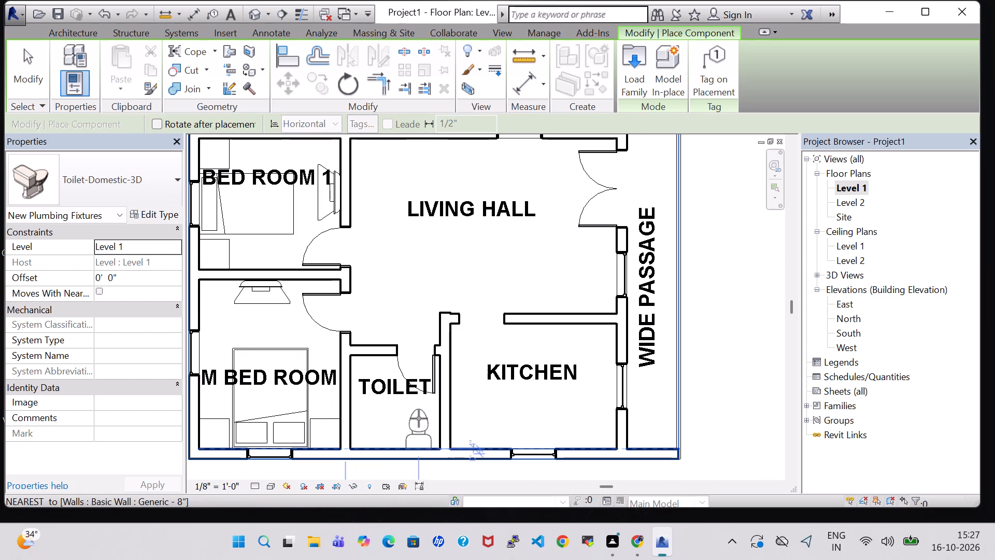
pyautogui.press('Escape')
pyautogui.press('Escape')
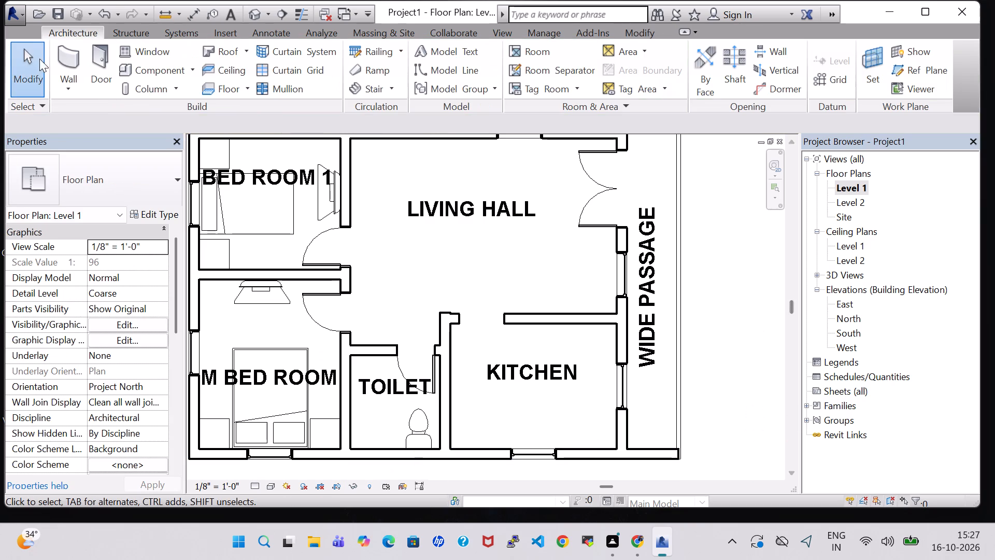
# Load the Tub-Free Standing-3D component family from the Plumbing library's architectural Bathtubs fixtures.
pyautogui.click(158, 70)
pyautogui.click(639, 73)
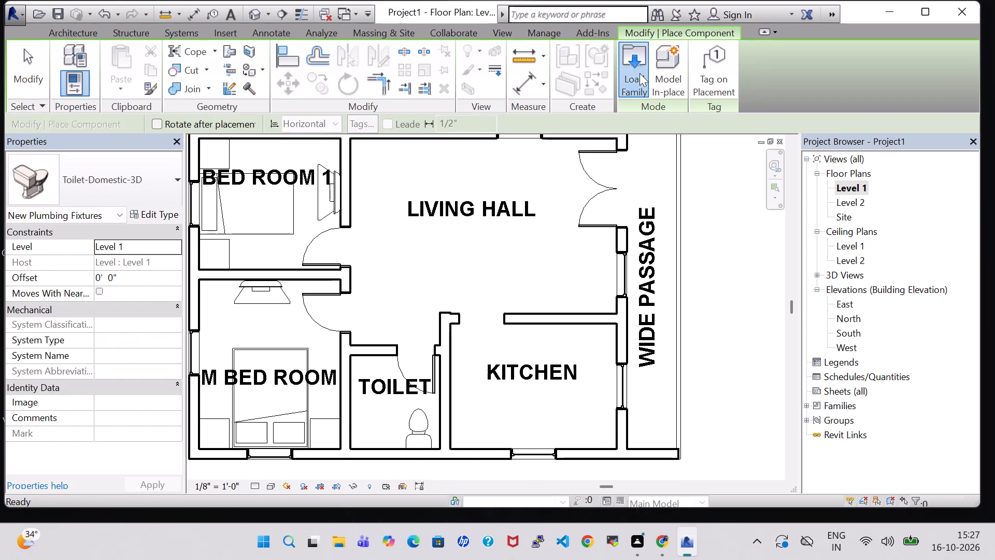
pyautogui.scroll(-1, 576, 214)
pyautogui.click(576, 214)
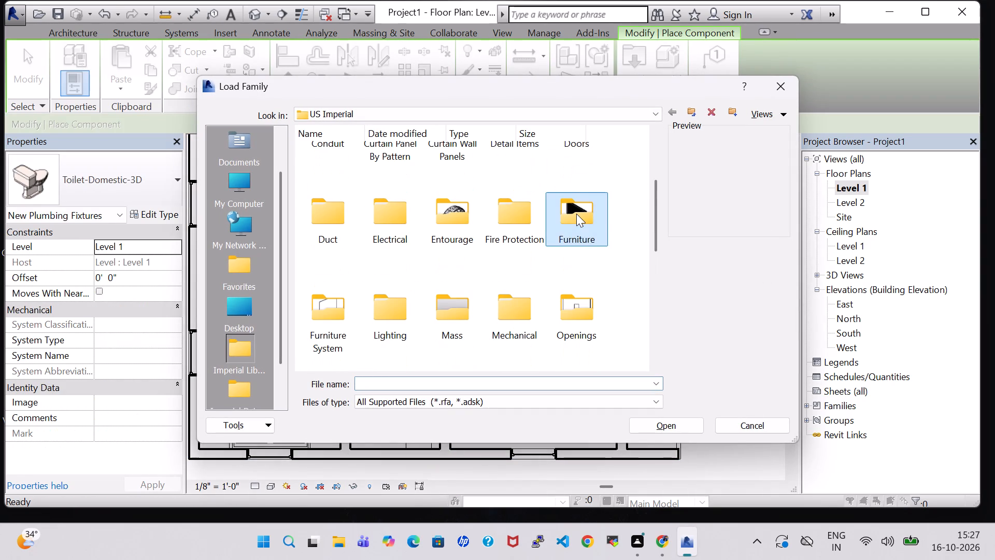
pyautogui.scroll(-1, 576, 214)
pyautogui.doubleClick(459, 254)
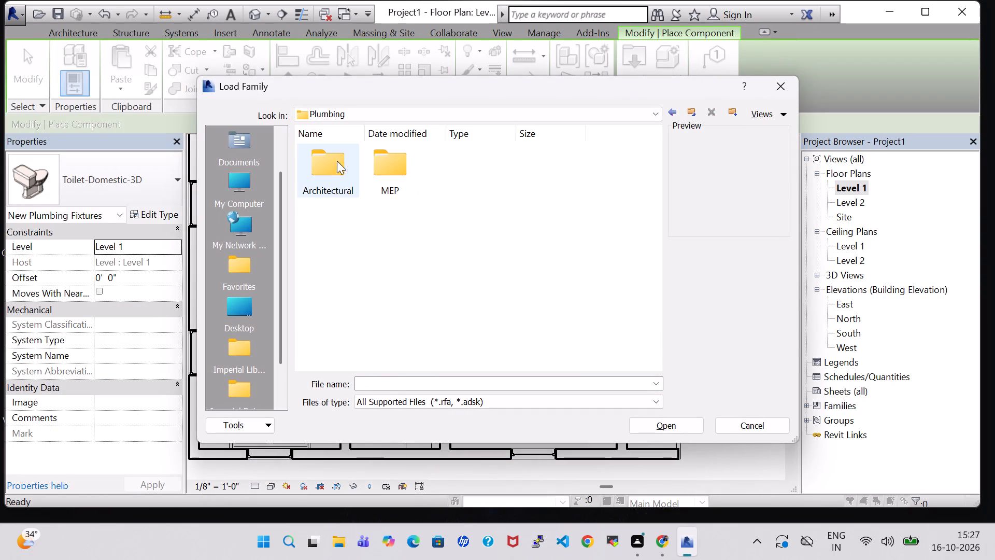
pyautogui.tripleClick(333, 161)
pyautogui.doubleClick(387, 157)
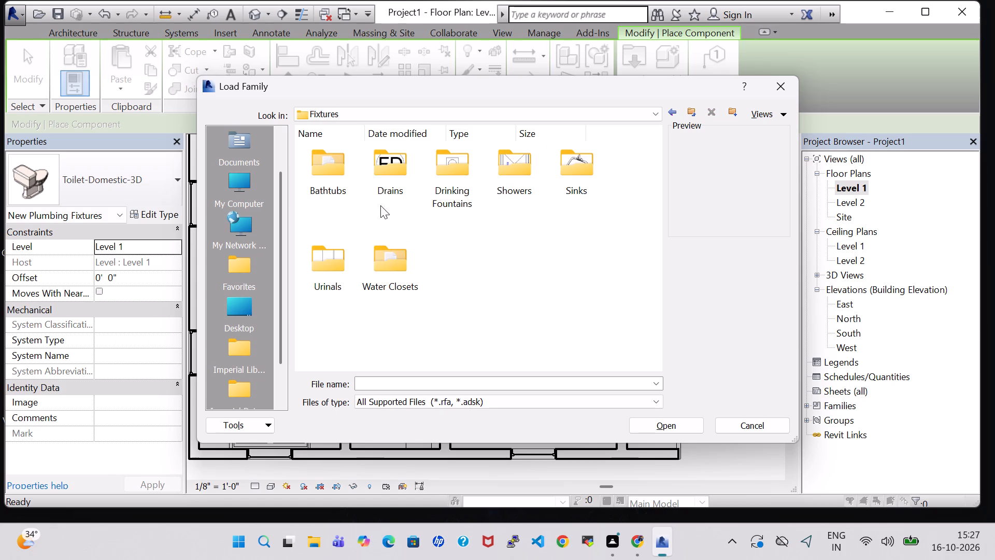
pyautogui.doubleClick(334, 186)
pyautogui.click(401, 177)
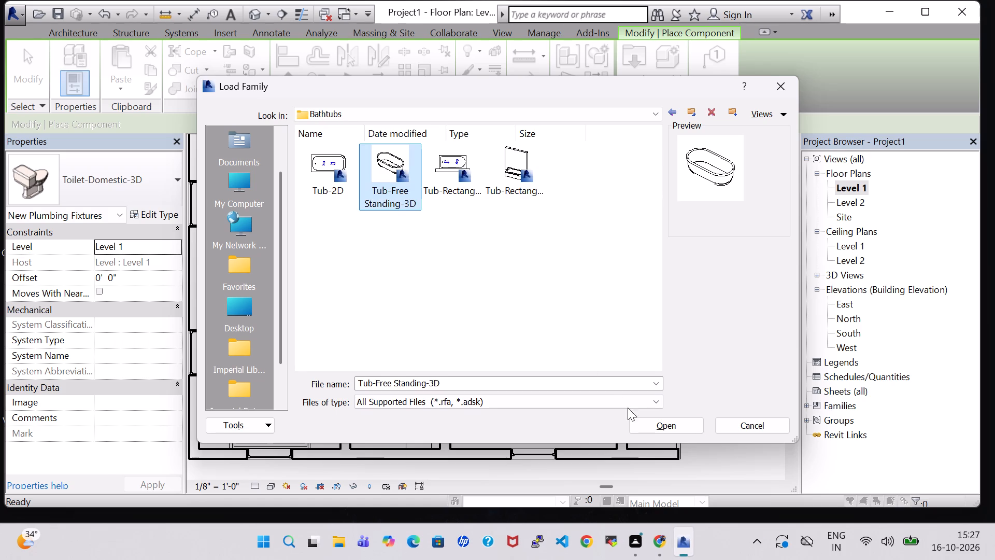
pyautogui.click(640, 424)
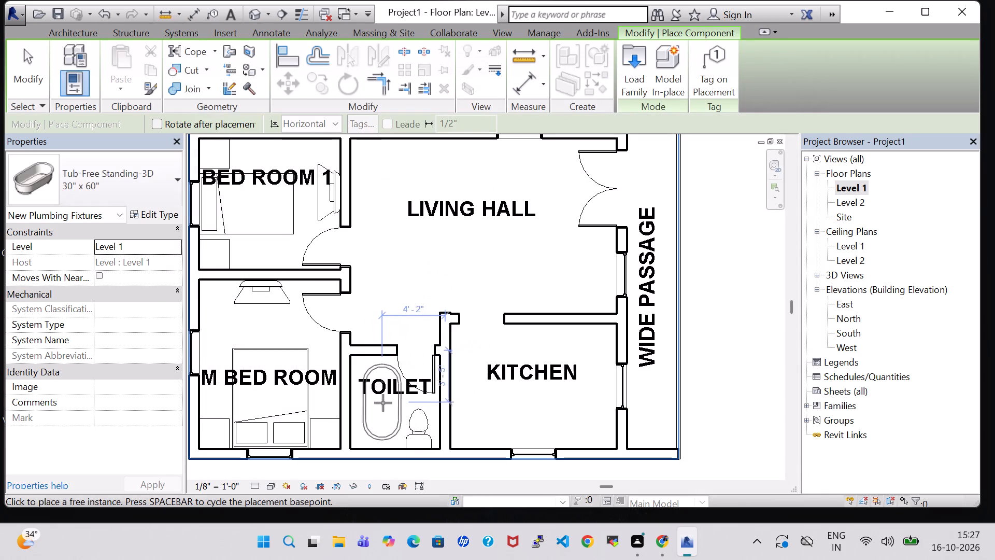
# Place the 30" x 60" free-standing tub lengthwise along the west wall of the lower unit's TOILET, with its drain end toward the south.
pyautogui.press('space')
pyautogui.press('space')
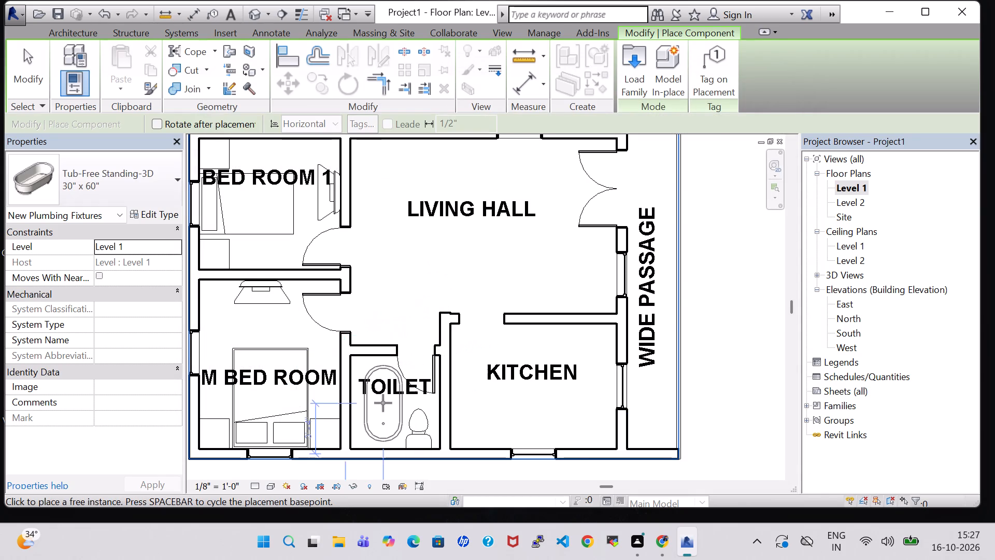
pyautogui.scroll(2, 383, 403)
pyautogui.click(372, 412)
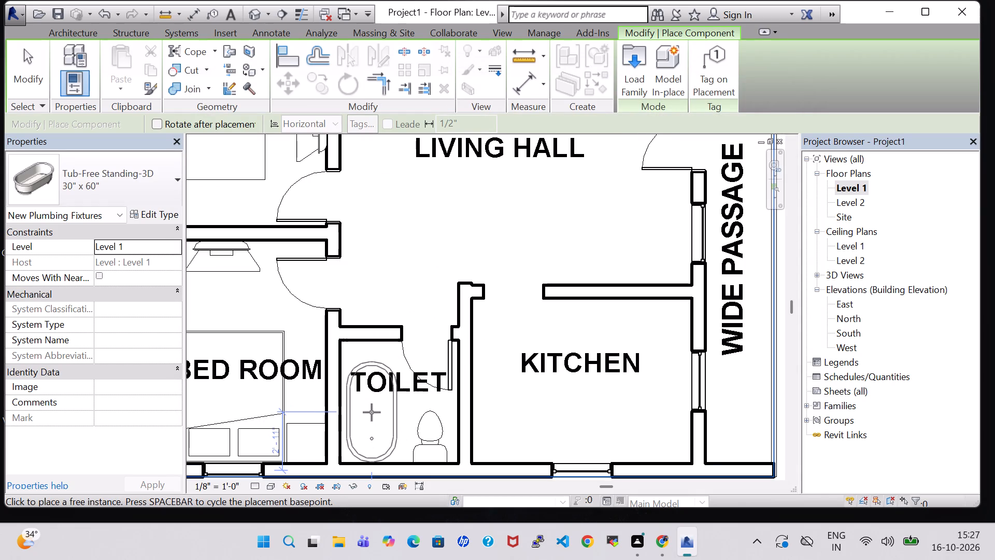
# Place a second 30" x 60" free-standing tub lengthwise along the east wall of the upper unit's TOILET, with its drain end toward the north.
pyautogui.scroll(-3, 379, 387)
pyautogui.moveTo(412, 254); pyautogui.dragTo(427, 445, button='middle')
pyautogui.scroll(-2, 439, 239)
pyautogui.moveTo(445, 261); pyautogui.dragTo(450, 422, button='middle')
pyautogui.press('space')
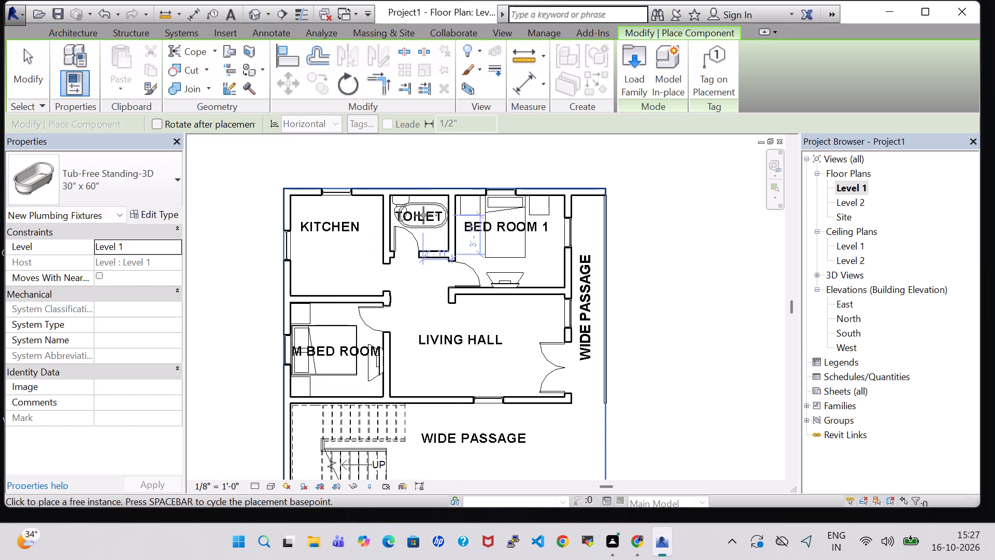
pyautogui.press('space')
pyautogui.scroll(4, 427, 218)
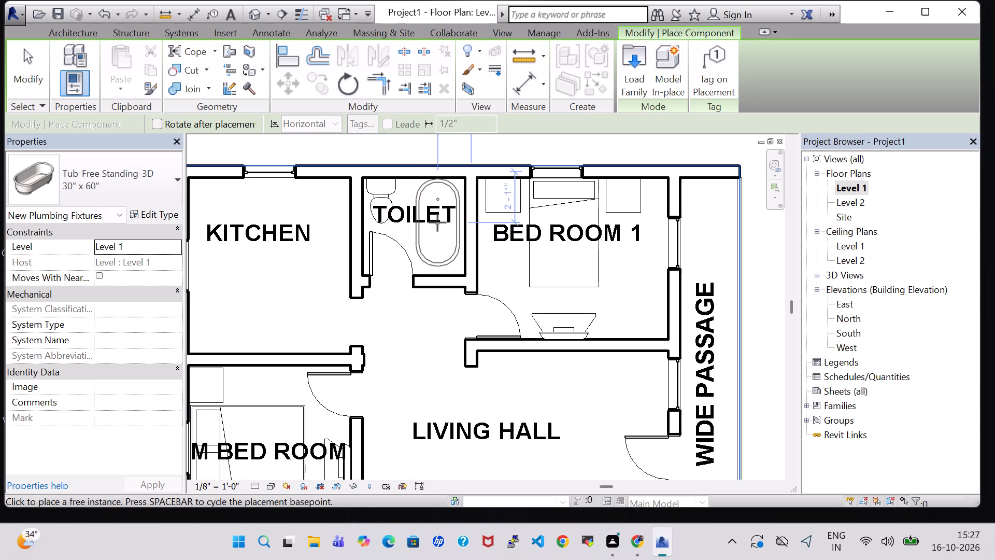
pyautogui.click(437, 222)
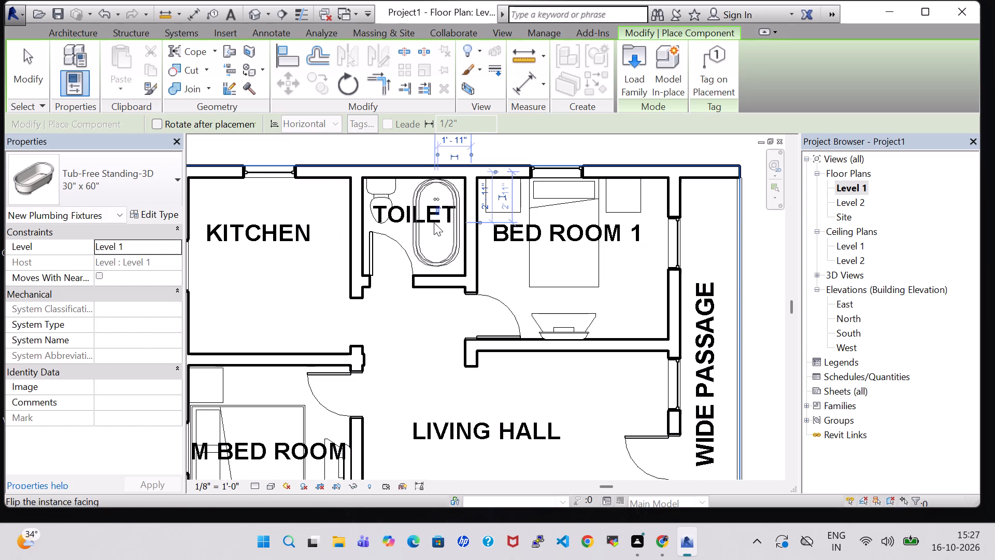
pyautogui.press('Escape')
pyautogui.press('Escape')
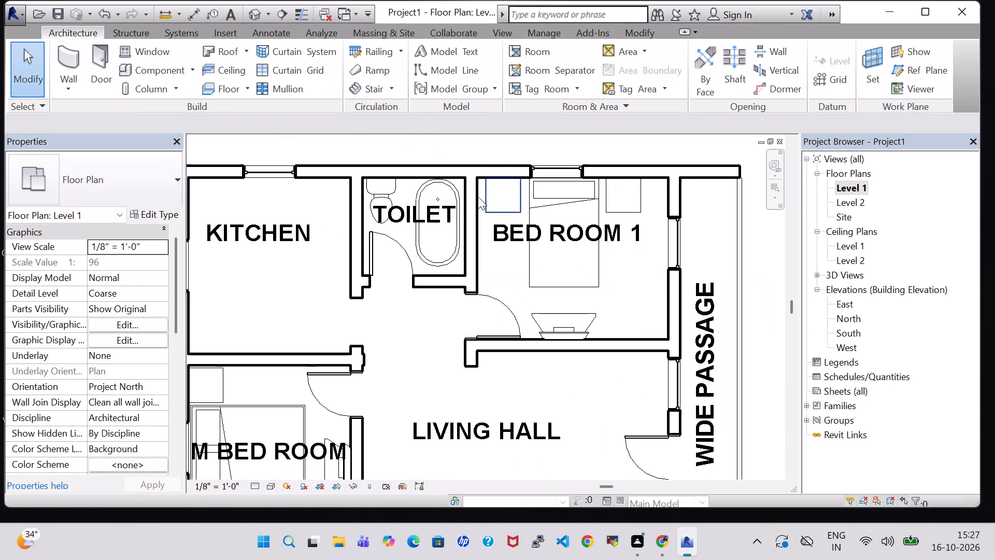
# Set the Length of the free-standing tub's 30" x 60" type to 4' 0".
pyautogui.click(450, 190)
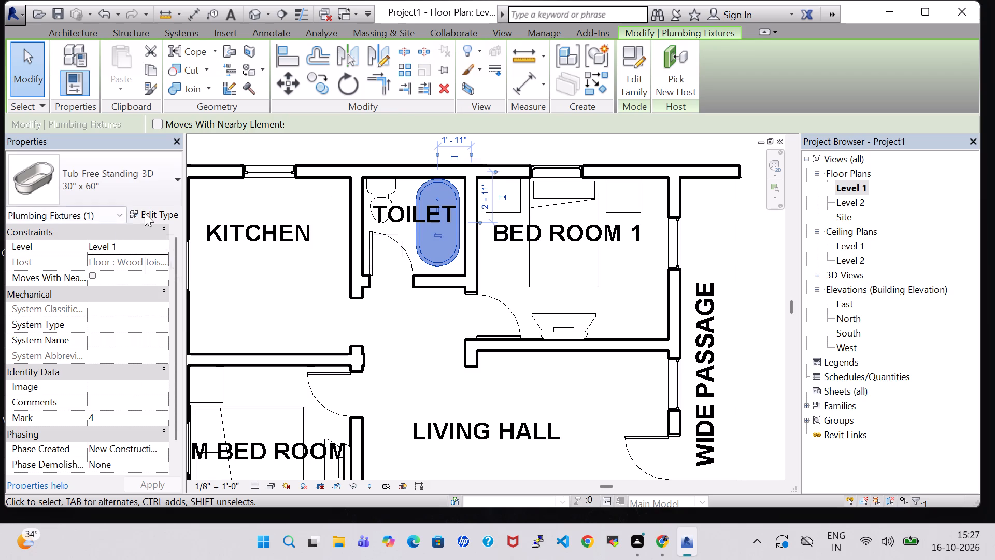
pyautogui.click(145, 213)
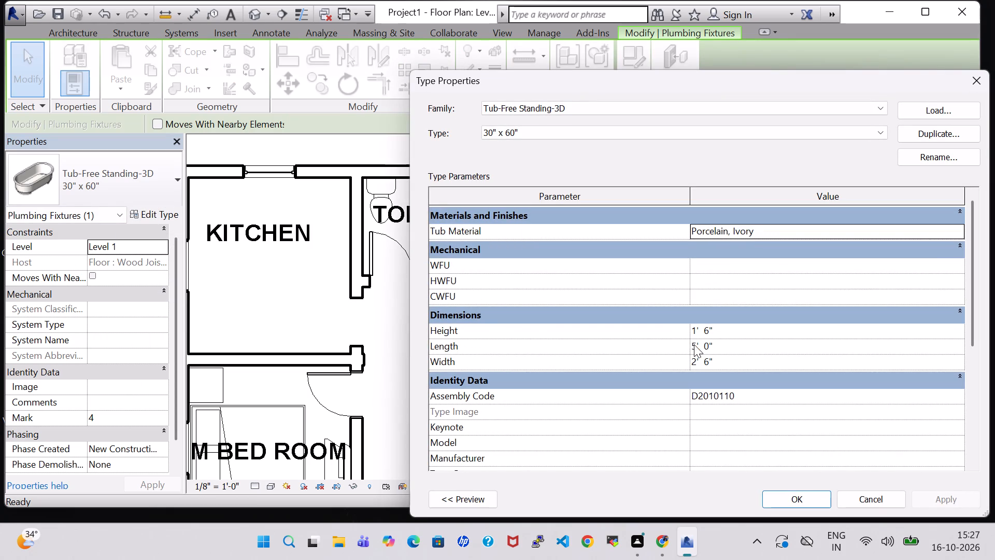
pyautogui.click(699, 346)
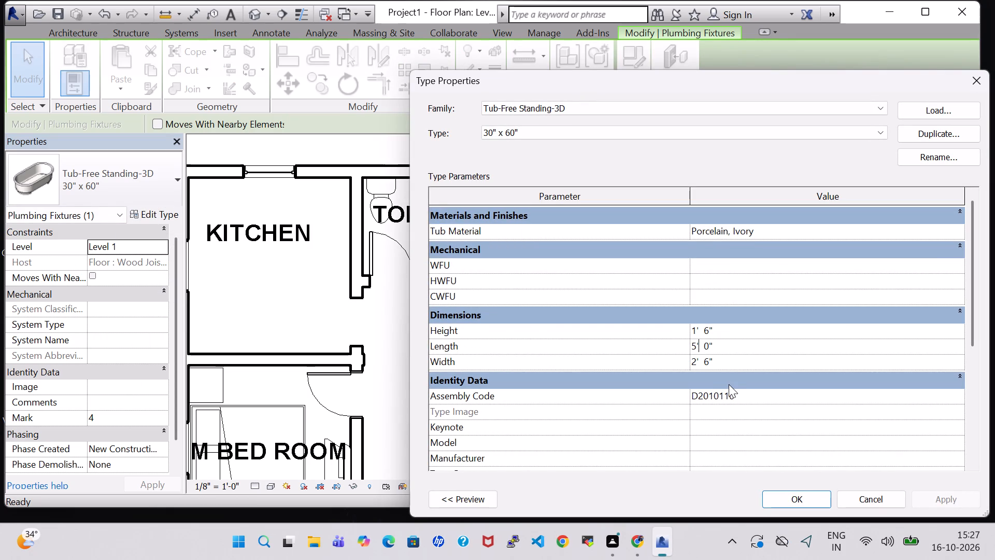
pyautogui.press('Left')
pyautogui.press('BackSpace')
pyautogui.press('4')
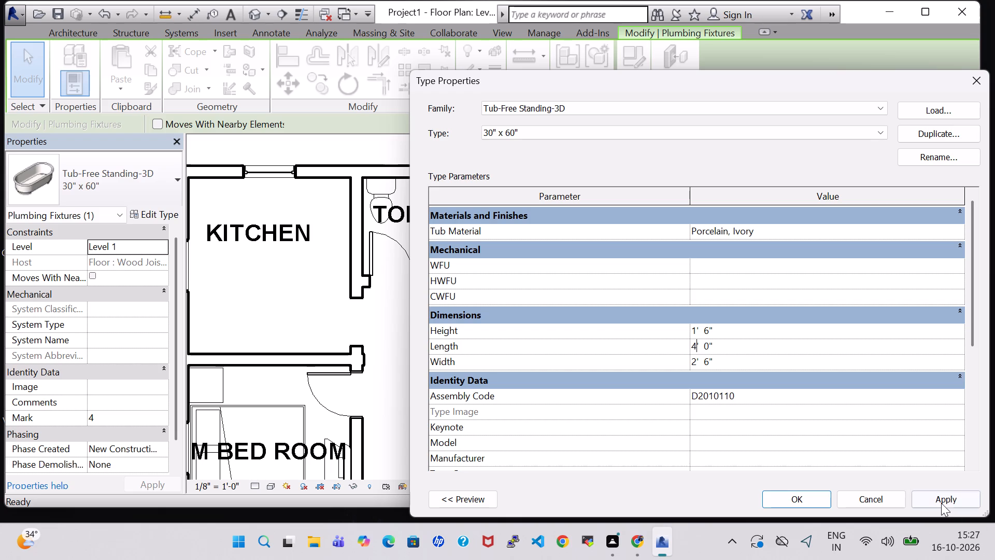
pyautogui.click(941, 503)
pyautogui.click(795, 498)
# Nudge the upper unit's bathtub north, up against the TOILET's north wall.
pyautogui.scroll(-2, 677, 392)
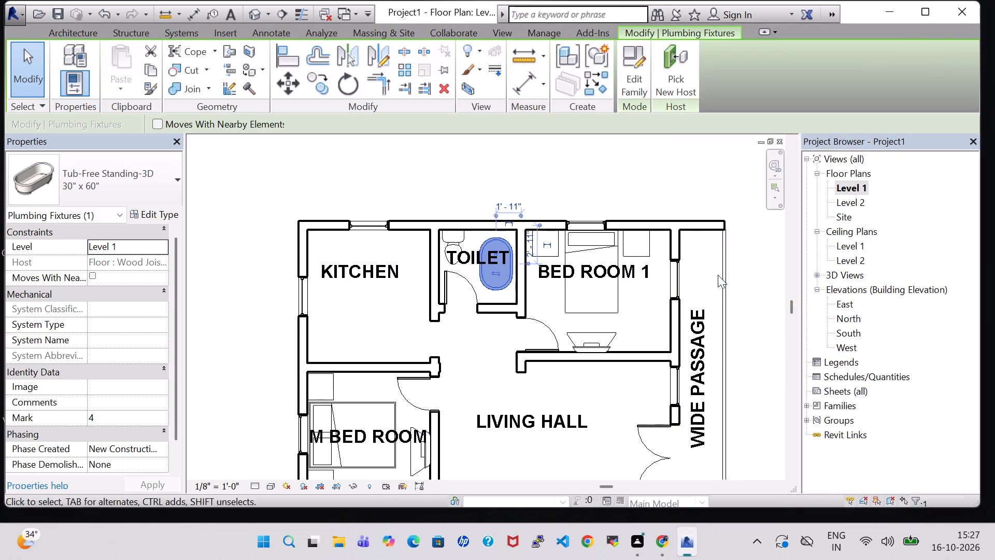
pyautogui.press('Up')
pyautogui.press('Up')
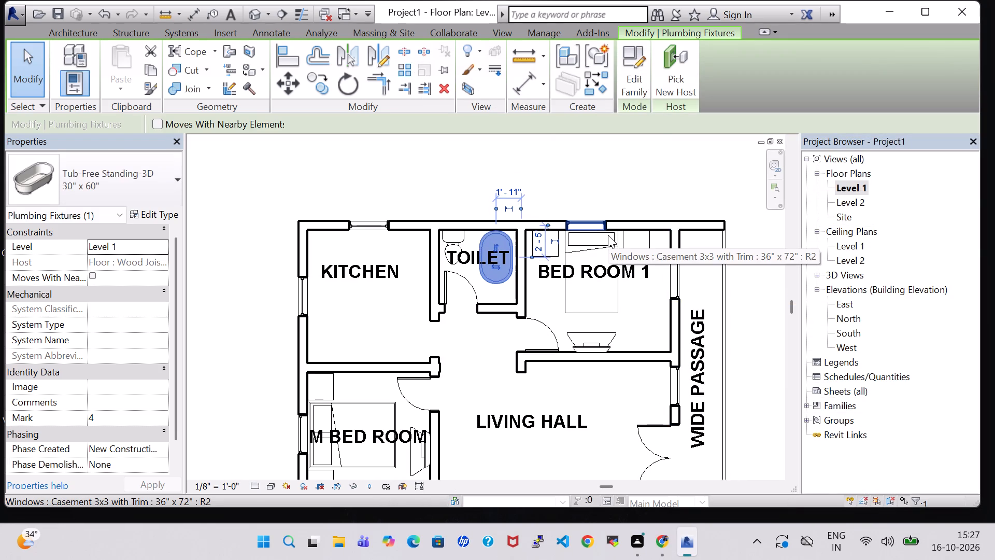
pyautogui.click(635, 169)
# Nudge the lower unit's bathtub south toward the TOILET's south wall.
pyautogui.scroll(-1, 635, 169)
pyautogui.middleClick(635, 169)
pyautogui.scroll(-3, 631, 167)
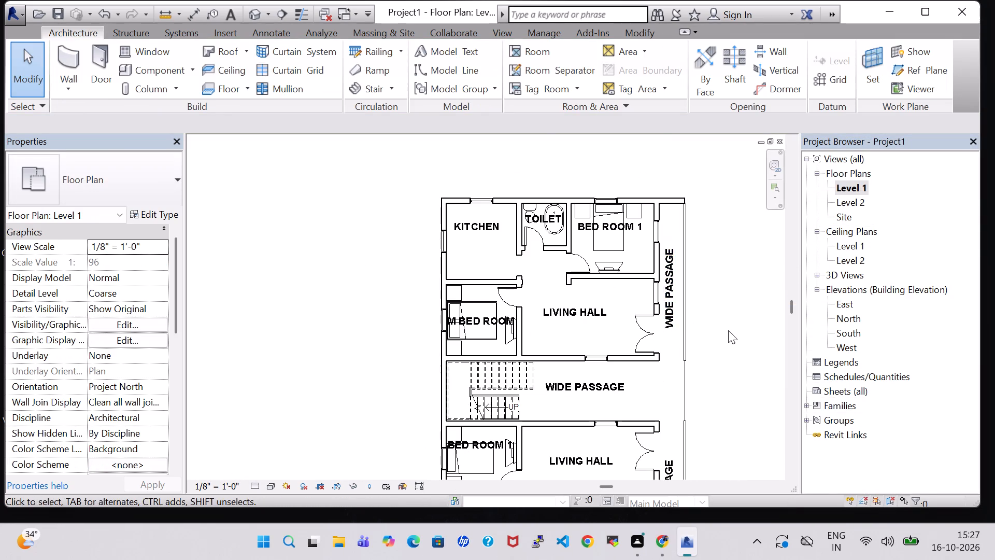
pyautogui.moveTo(728, 330); pyautogui.dragTo(714, 215, button='middle')
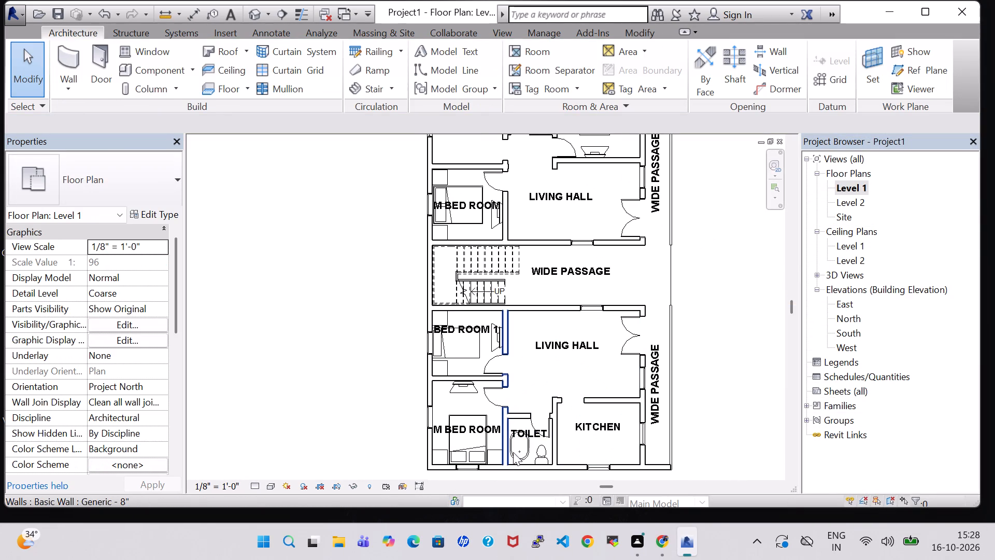
pyautogui.click(519, 454)
pyautogui.press('Down')
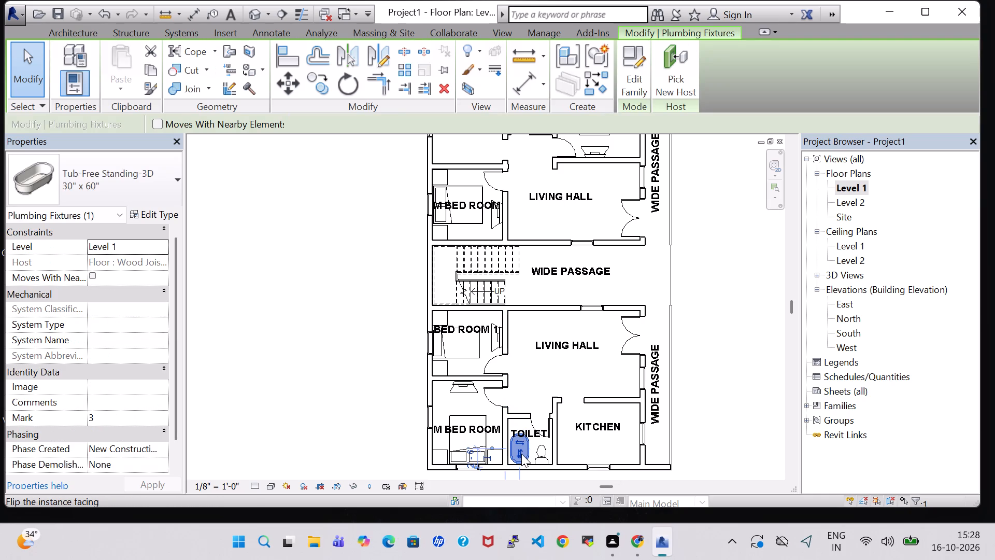
pyautogui.press('Down')
pyautogui.press('Up')
pyautogui.click(709, 411)
# Review the Level 1 plan across both units, including the lower unit's kitchen and TOILET.
pyautogui.scroll(4, 708, 411)
pyautogui.moveTo(675, 403); pyautogui.dragTo(688, 396, button='middle')
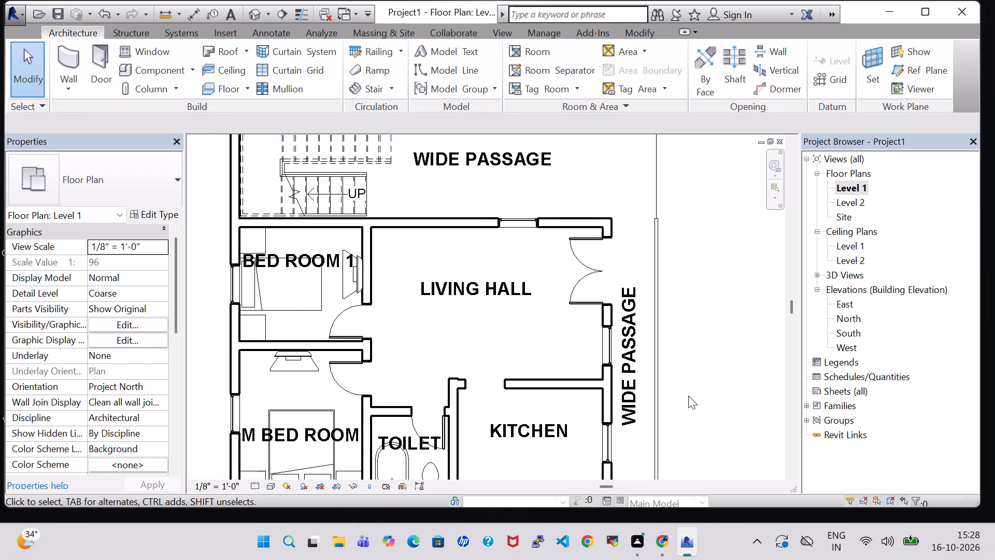
pyautogui.moveTo(688, 396); pyautogui.dragTo(692, 444, button='middle')
pyautogui.scroll(-2, 703, 335)
pyautogui.moveTo(710, 275); pyautogui.dragTo(702, 321, button='middle')
pyautogui.scroll(-1, 703, 321)
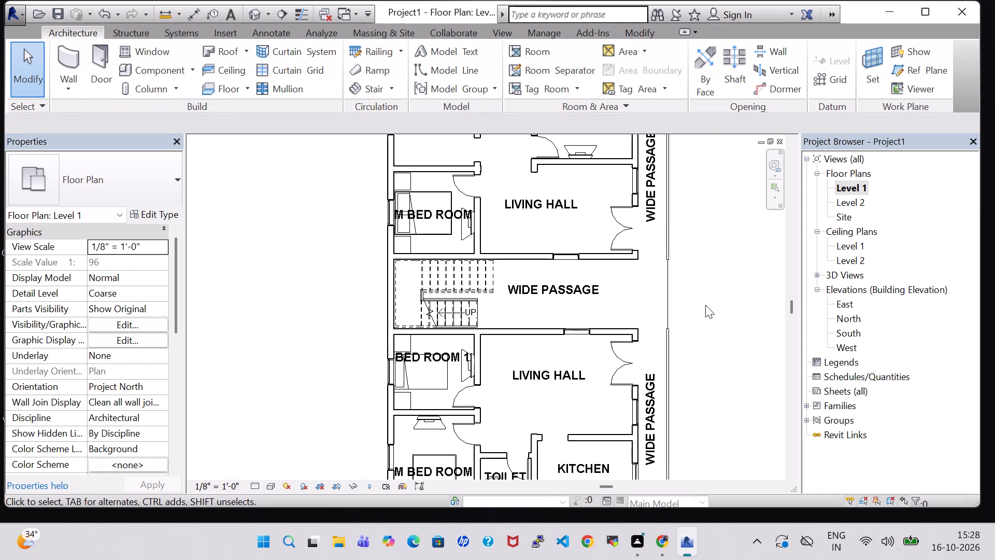
pyautogui.moveTo(715, 293); pyautogui.dragTo(675, 277, button='middle')
pyautogui.moveTo(677, 265); pyautogui.dragTo(677, 316, button='middle')
pyautogui.scroll(-2, 677, 316)
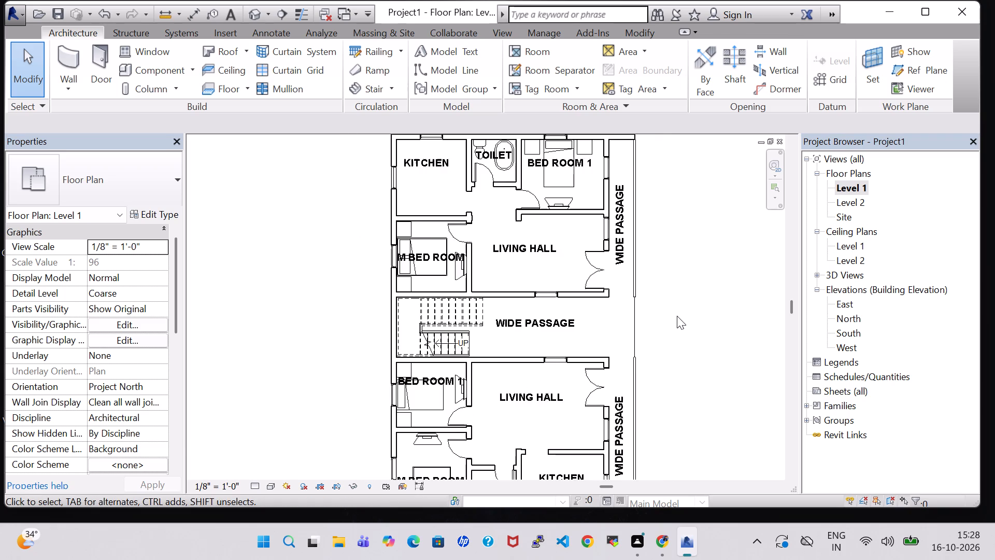
pyautogui.moveTo(677, 316); pyautogui.dragTo(627, 264, button='middle')
pyautogui.scroll(2, 627, 275)
pyautogui.moveTo(628, 278); pyautogui.dragTo(629, 238, button='middle')
pyautogui.scroll(5, 628, 278)
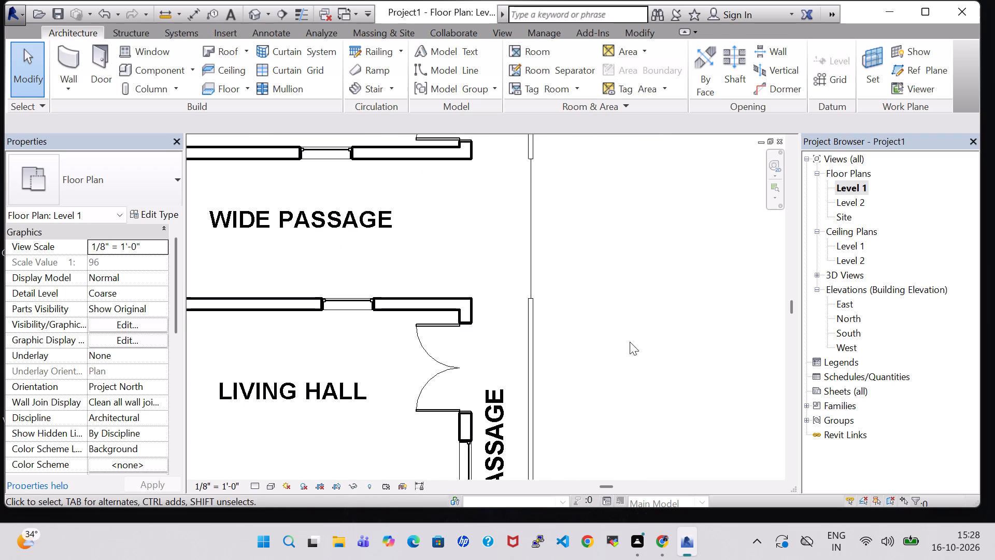
pyautogui.moveTo(625, 375); pyautogui.dragTo(661, 311, button='middle')
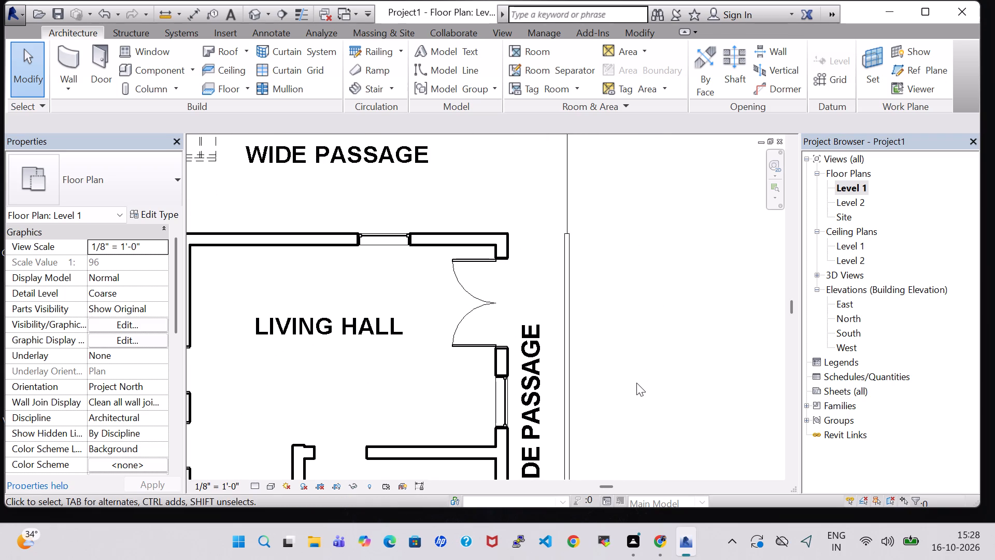
pyautogui.moveTo(636, 383); pyautogui.dragTo(684, 185, button='middle')
# Load the Sink Vanity-Square component family from the Plumbing library's architectural Sinks fixtures.
pyautogui.click(137, 75)
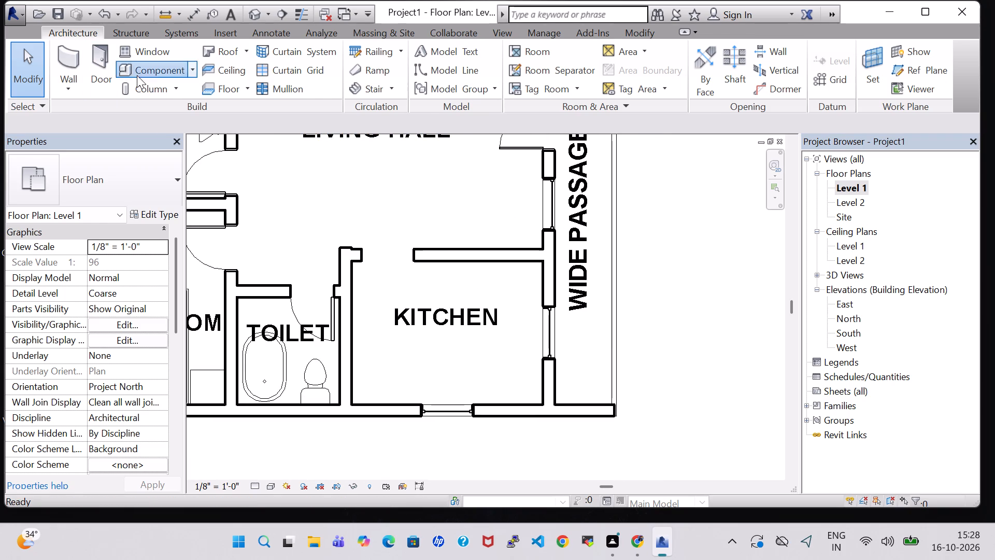
pyautogui.click(648, 86)
pyautogui.scroll(-2, 452, 221)
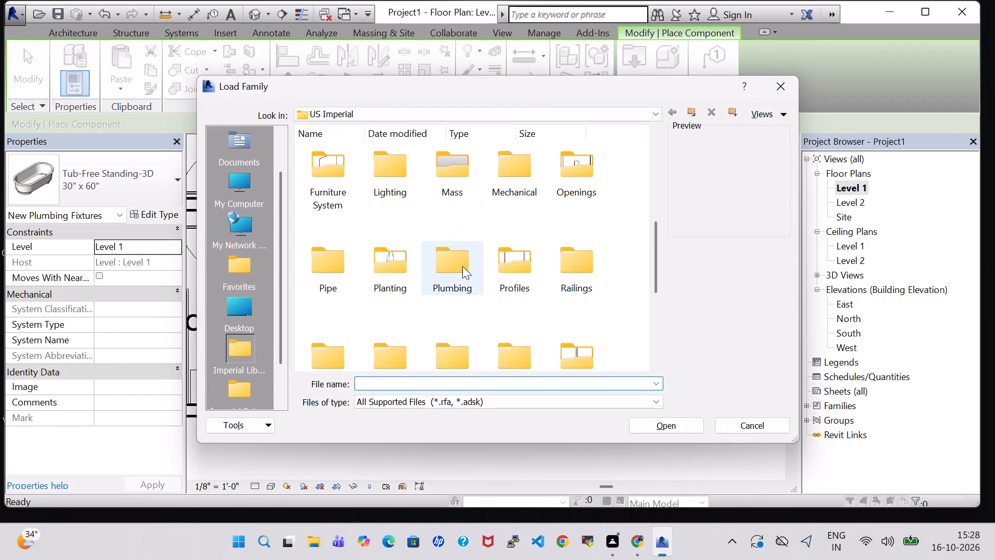
pyautogui.doubleClick(464, 273)
pyautogui.click(295, 162)
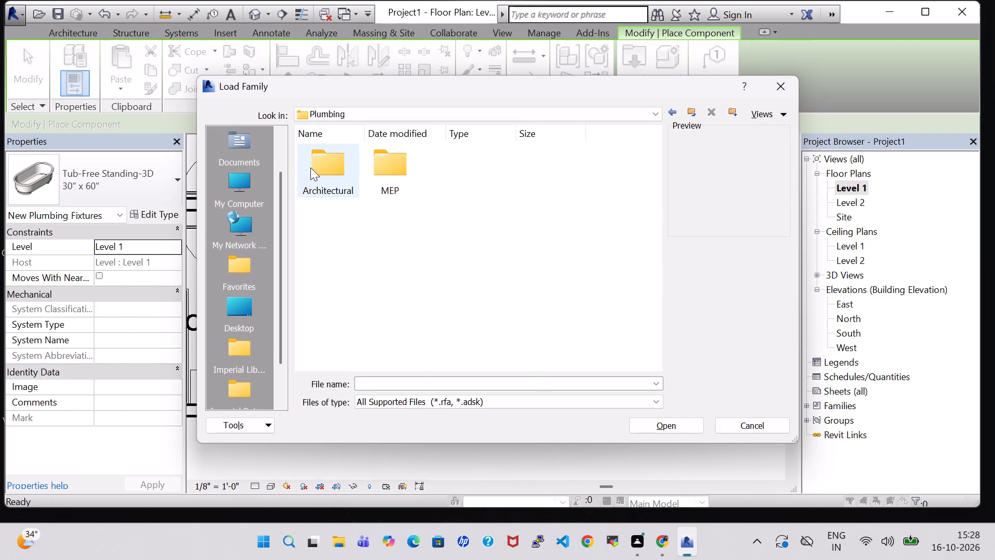
pyautogui.doubleClick(310, 167)
pyautogui.doubleClick(378, 163)
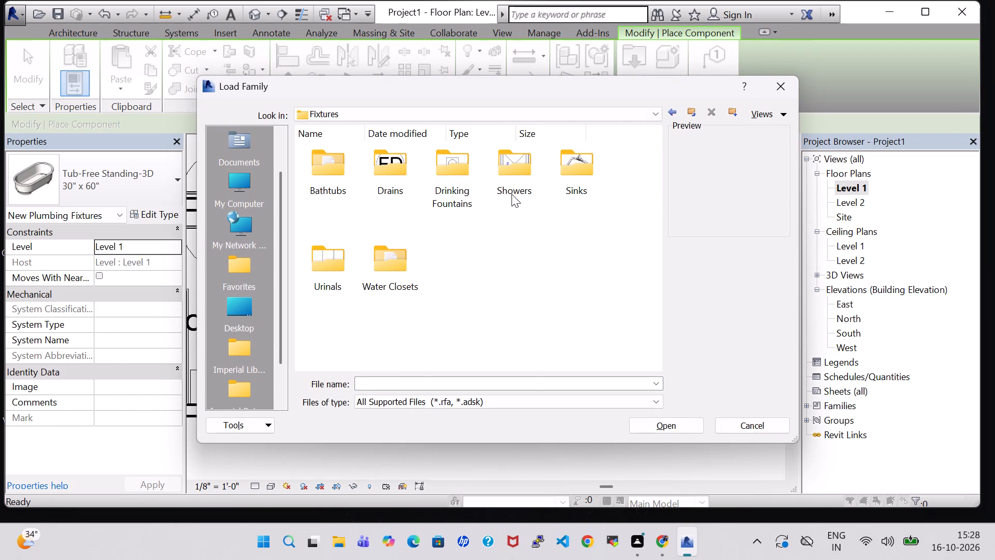
pyautogui.doubleClick(590, 172)
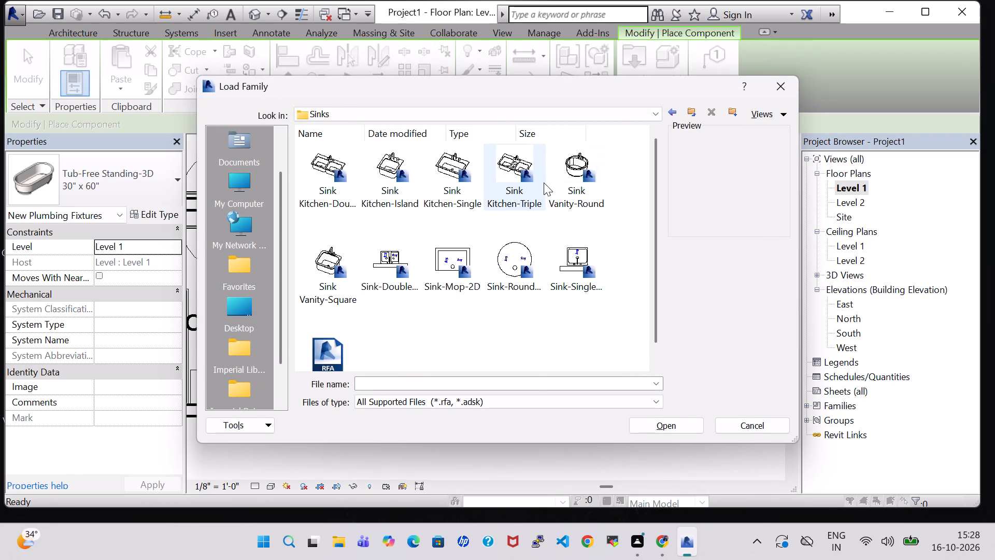
pyautogui.click(307, 282)
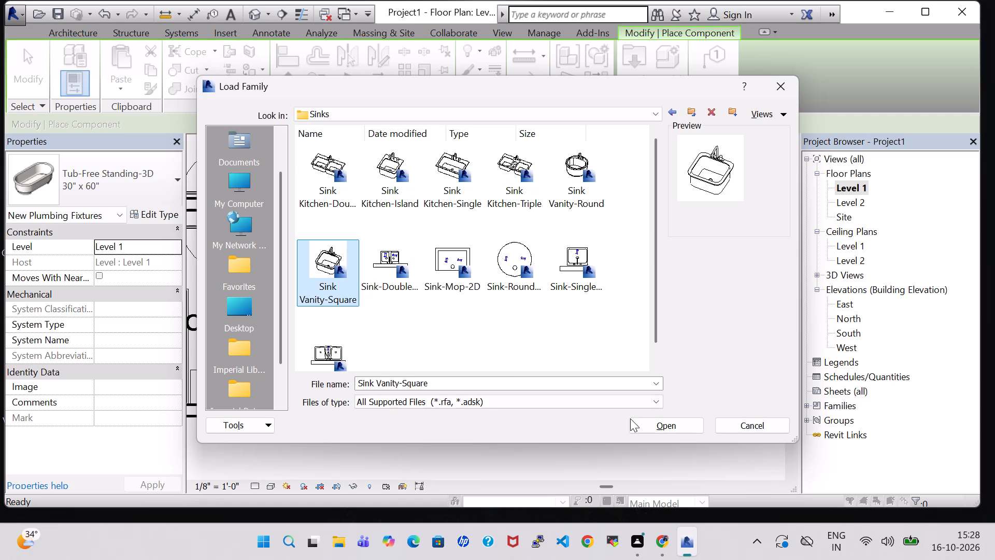
pyautogui.click(662, 422)
# Place the 20" x 18" Sink Vanity-Square against the north wall of the lower unit's TOILET, at its northwest corner.
pyautogui.scroll(4, 315, 305)
pyautogui.moveTo(315, 305); pyautogui.dragTo(644, 314, button='middle')
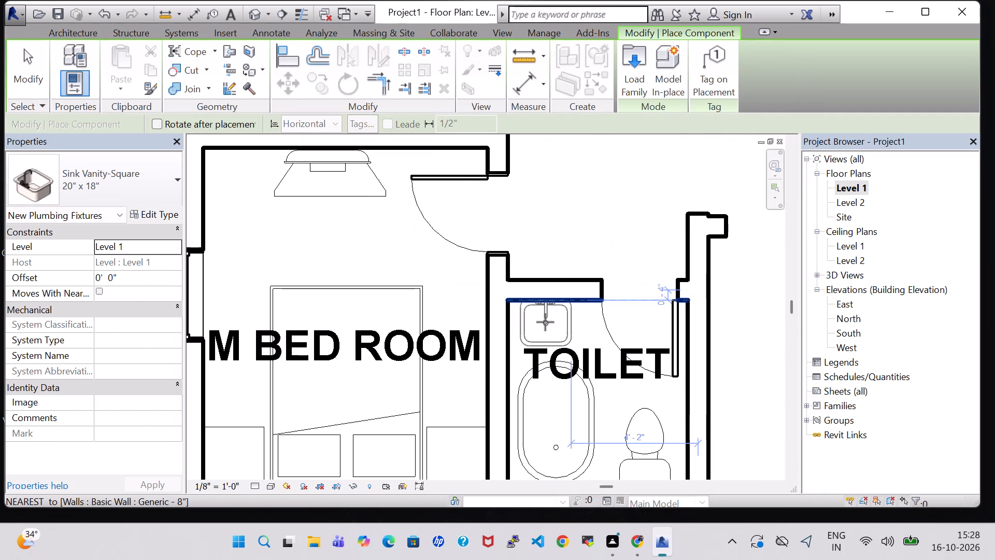
pyautogui.click(545, 322)
# Place a second 20" x 18" Sink Vanity-Square, rotated to back onto the south wall, near the southeast corner of the upper unit's TOILET.
pyautogui.scroll(-2, 567, 310)
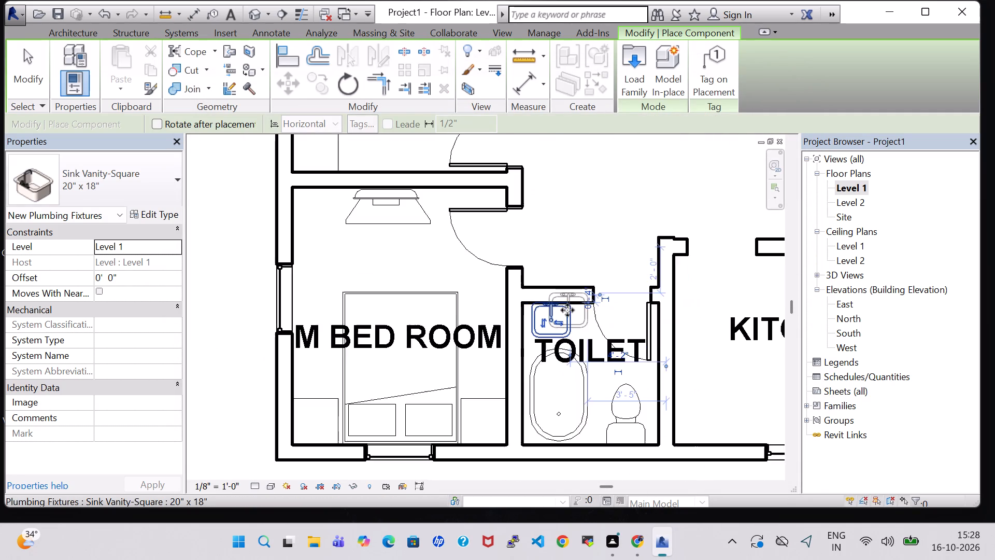
pyautogui.scroll(-3, 567, 310)
pyautogui.middleClick(575, 271)
pyautogui.scroll(-8, 575, 271)
pyautogui.moveTo(577, 250); pyautogui.dragTo(572, 270, button='middle')
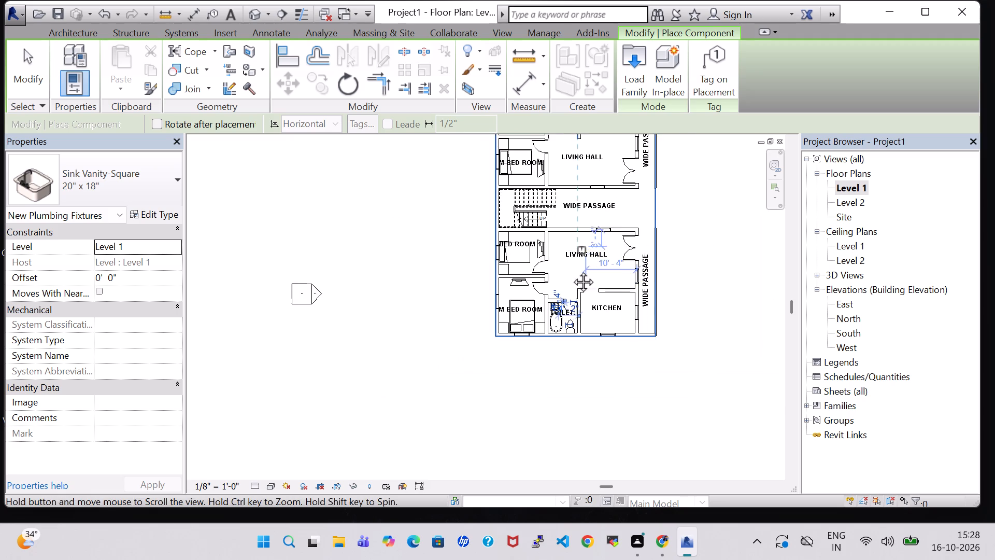
pyautogui.moveTo(572, 270); pyautogui.dragTo(507, 470, button='middle')
pyautogui.scroll(9, 518, 416)
pyautogui.moveTo(496, 348); pyautogui.dragTo(529, 559, button='middle')
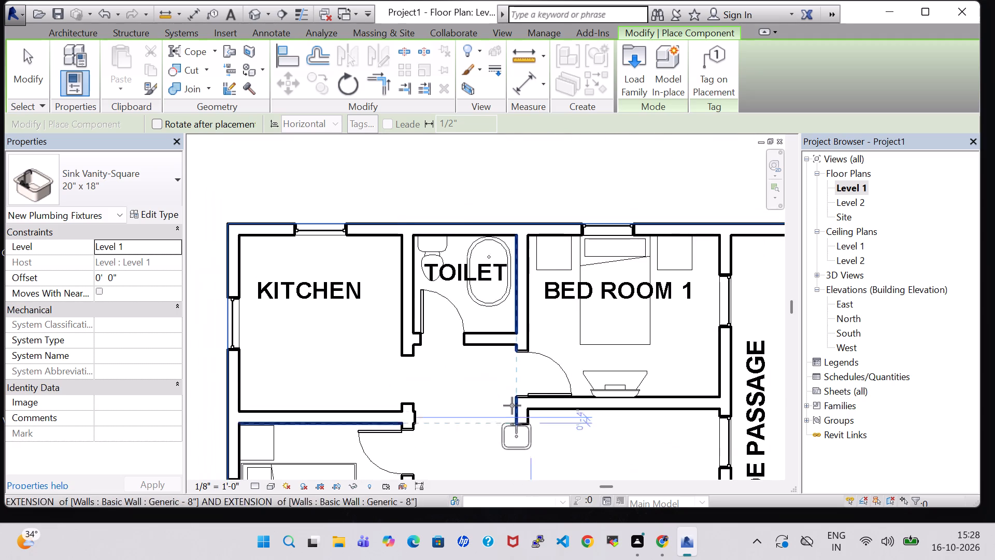
pyautogui.scroll(4, 512, 405)
pyautogui.press('space')
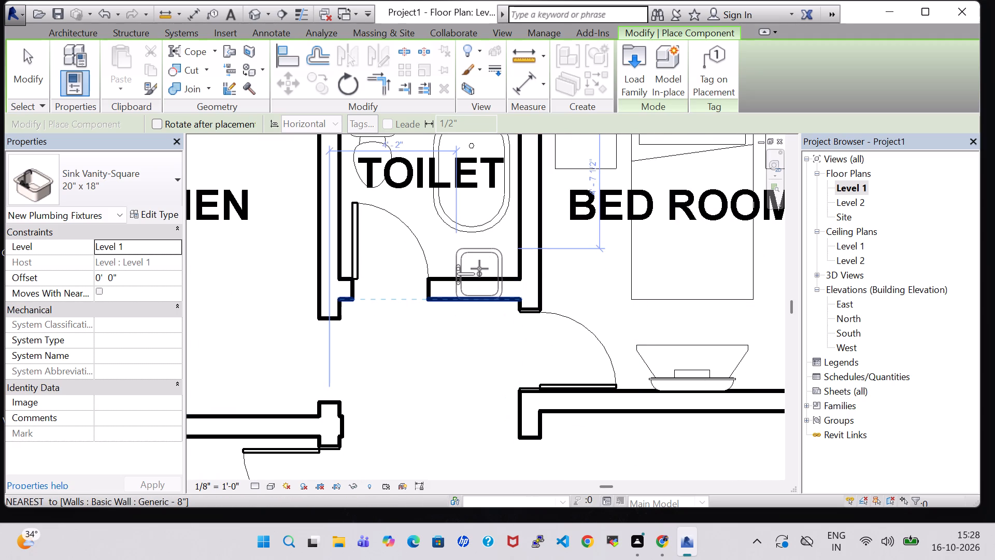
pyautogui.press('space')
pyautogui.scroll(-1, 479, 259)
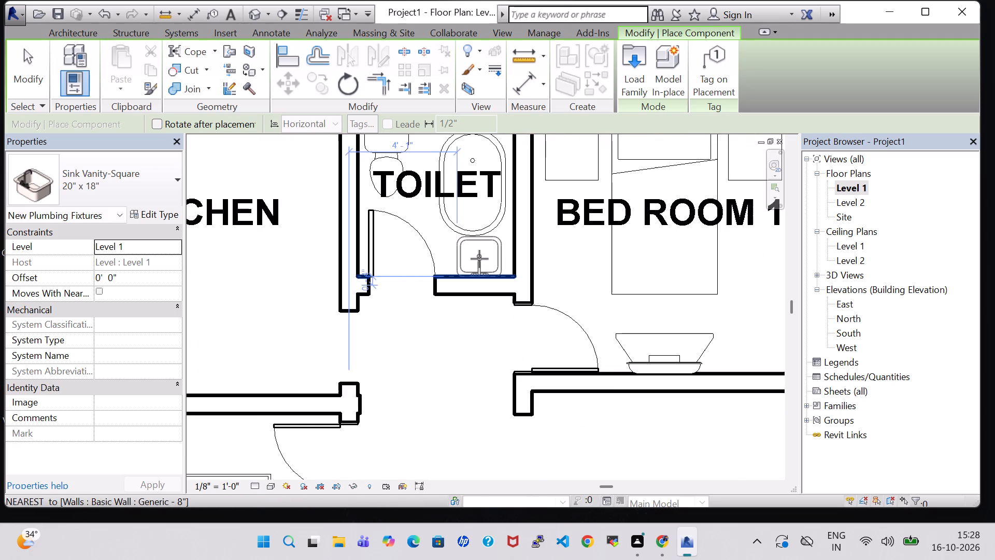
pyautogui.scroll(-1, 479, 259)
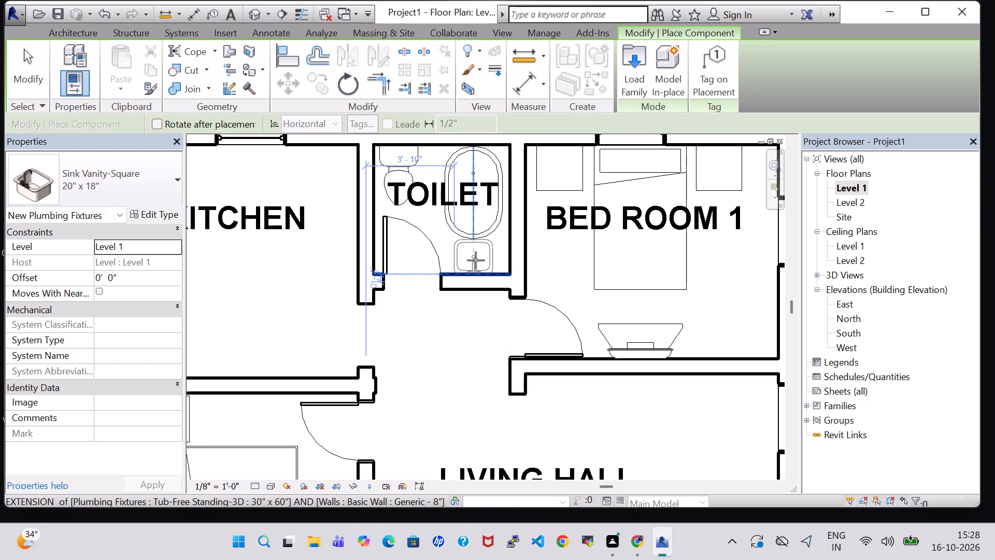
pyautogui.click(476, 260)
pyautogui.scroll(-3, 478, 297)
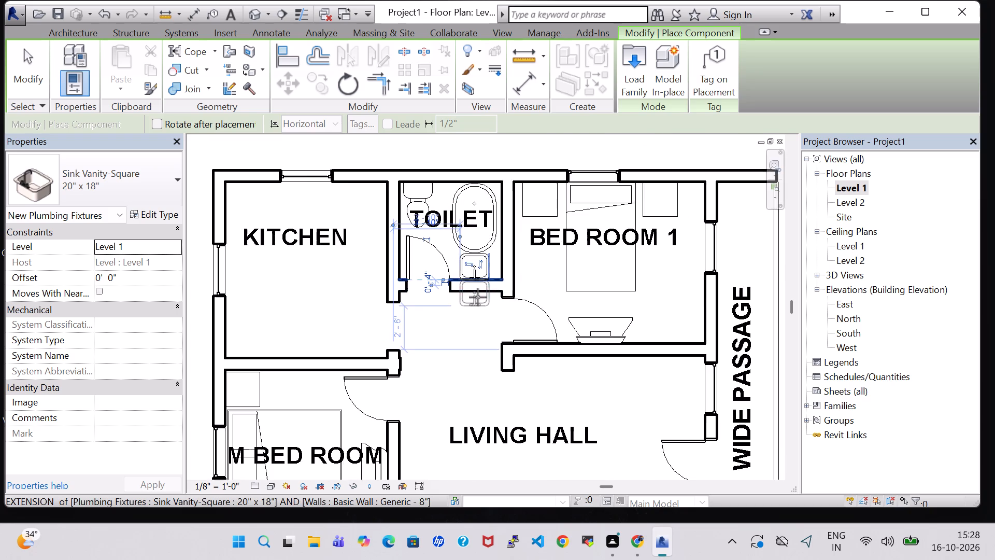
pyautogui.press('Escape')
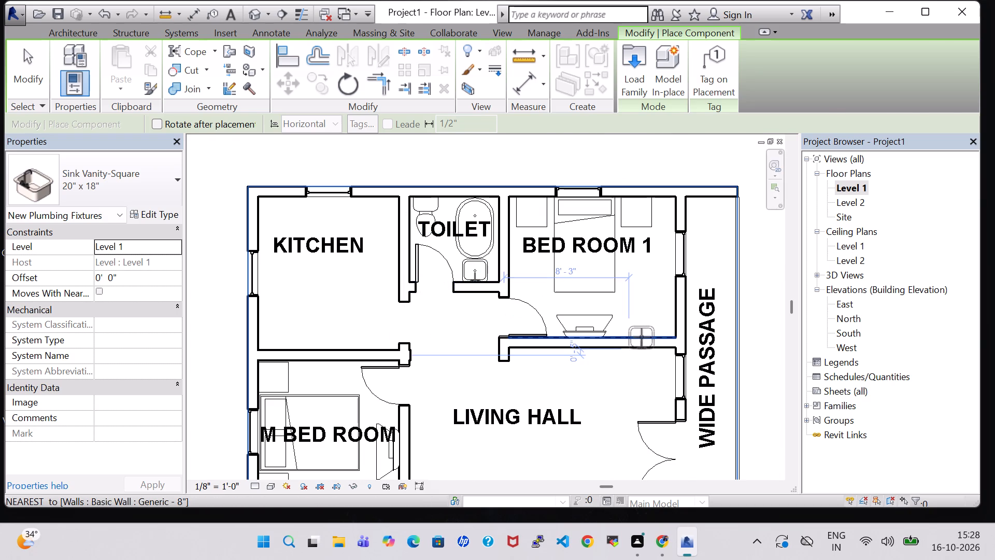
# Nudge the upper unit's north exterior wall slightly outward, clear of the toilet and bedroom fixtures.
pyautogui.press('Escape')
pyautogui.click(521, 184)
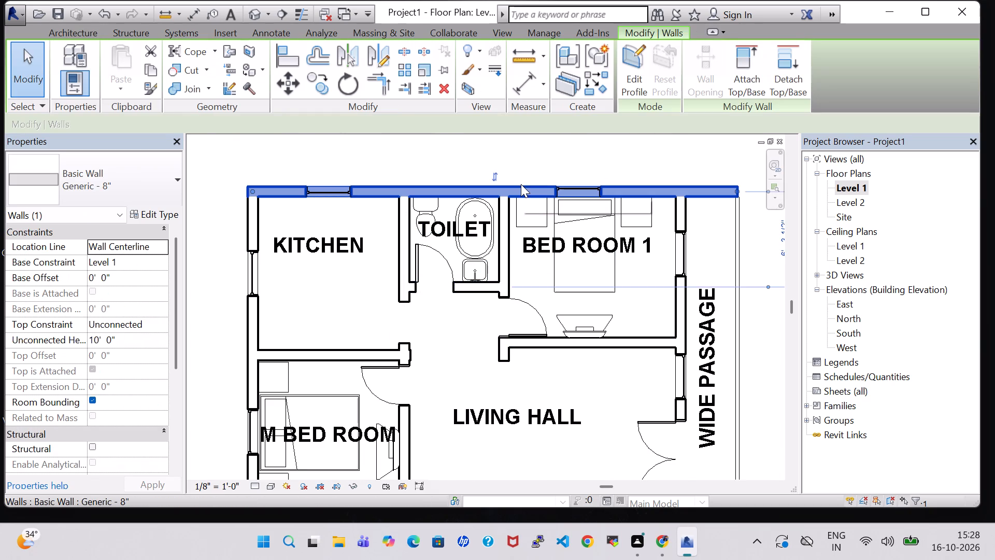
pyautogui.press('Up')
pyautogui.press('Up')
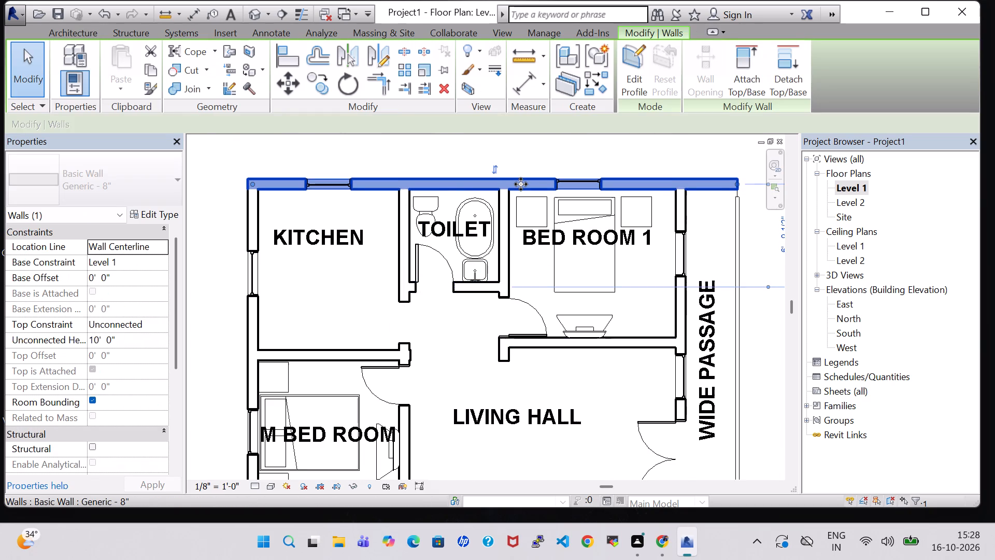
pyautogui.press('Up')
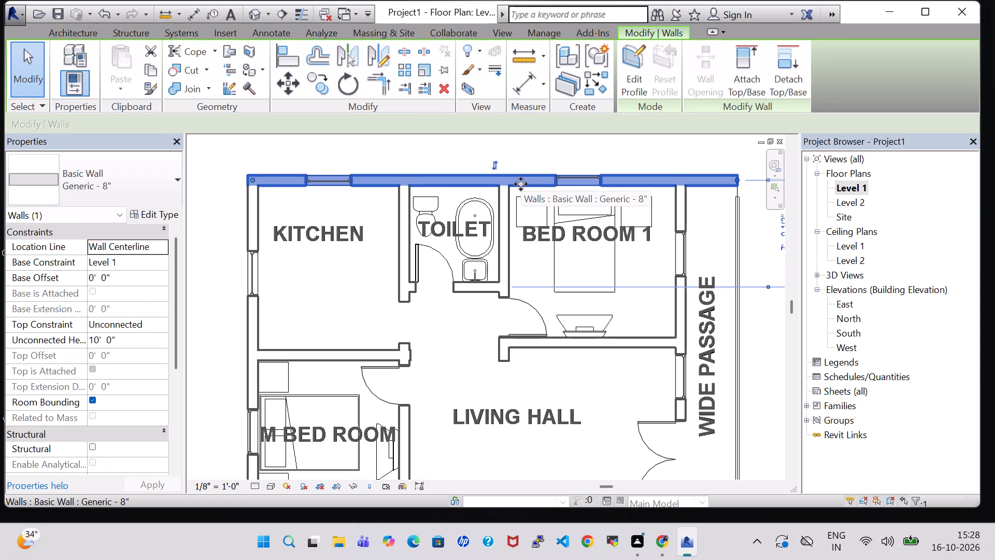
pyautogui.press('Down')
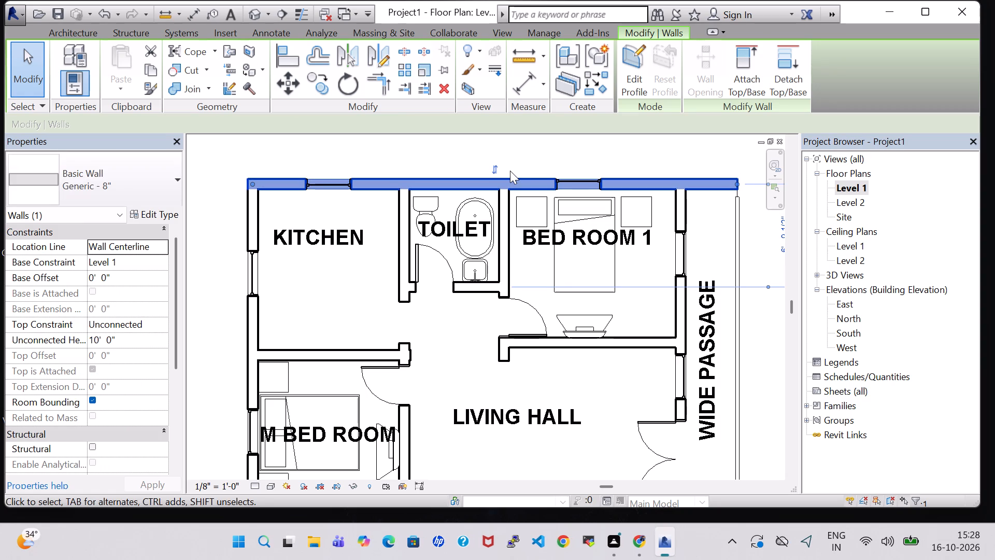
pyautogui.click(585, 155)
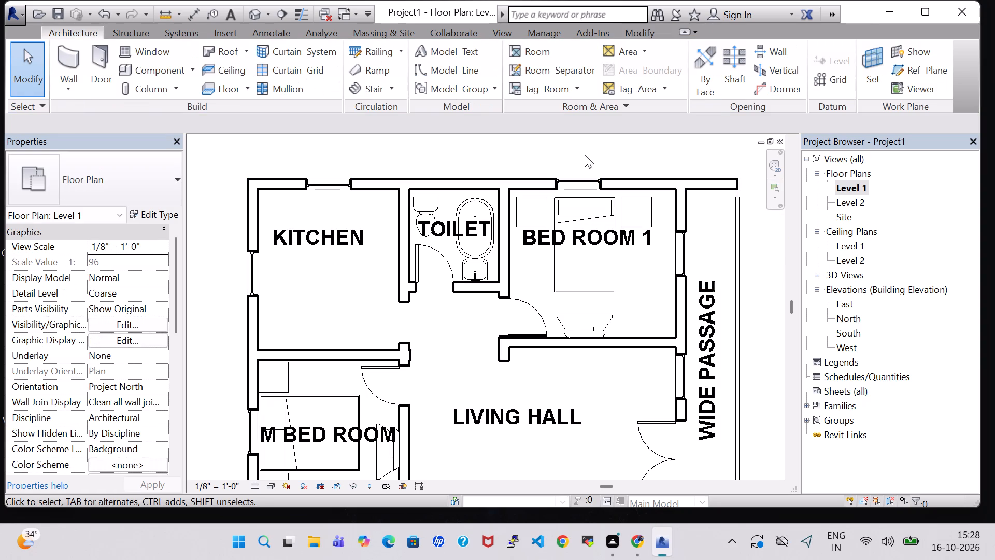
# Nudge the free-standing tub and the toilet in the upper unit's TOILET north toward the shifted exterior wall.
pyautogui.click(478, 199)
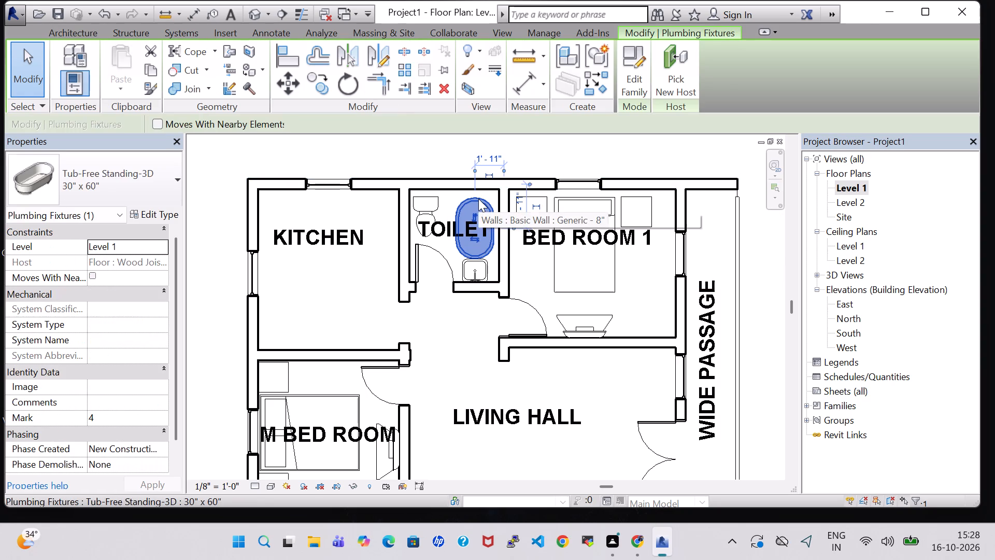
pyautogui.press('Up')
pyautogui.press('Up')
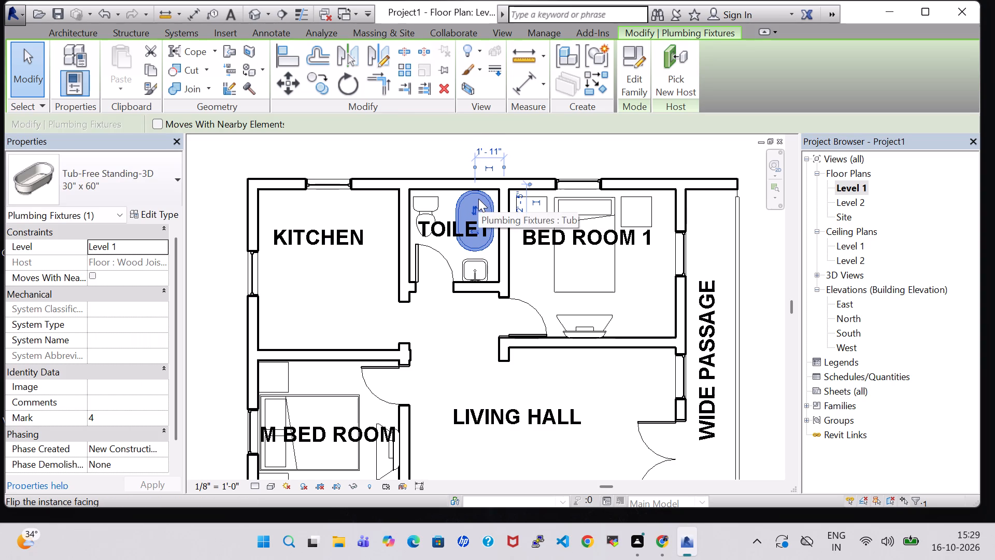
pyautogui.click(438, 199)
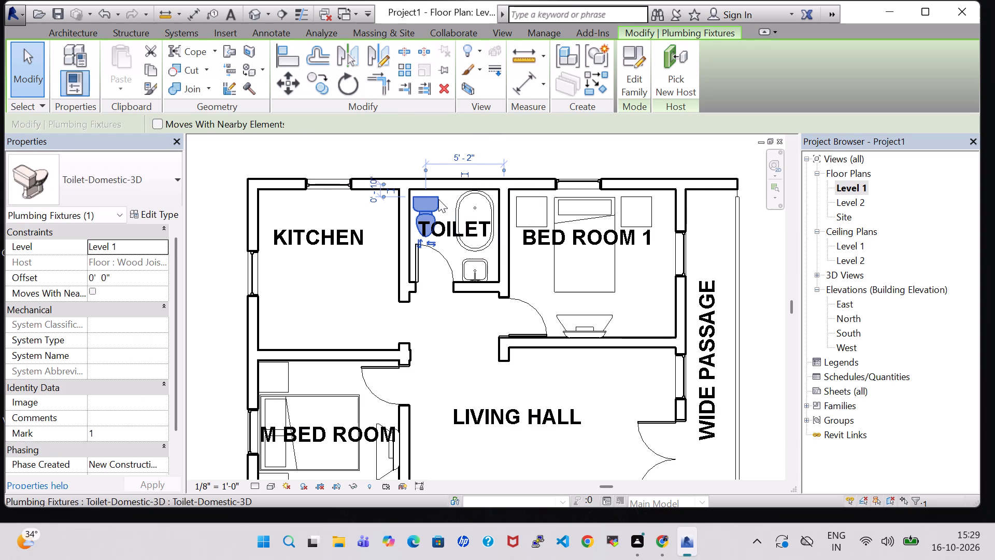
pyautogui.press('Up')
pyautogui.press('Up')
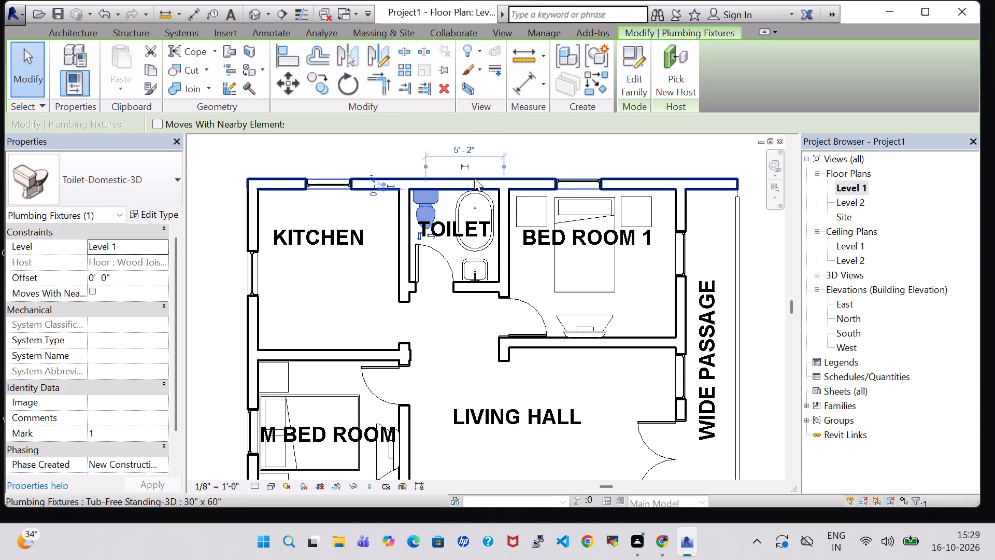
# Nudge both night stands and the double bed in the upper unit's BED ROOM 1 north against the exterior wall.
pyautogui.click(534, 197)
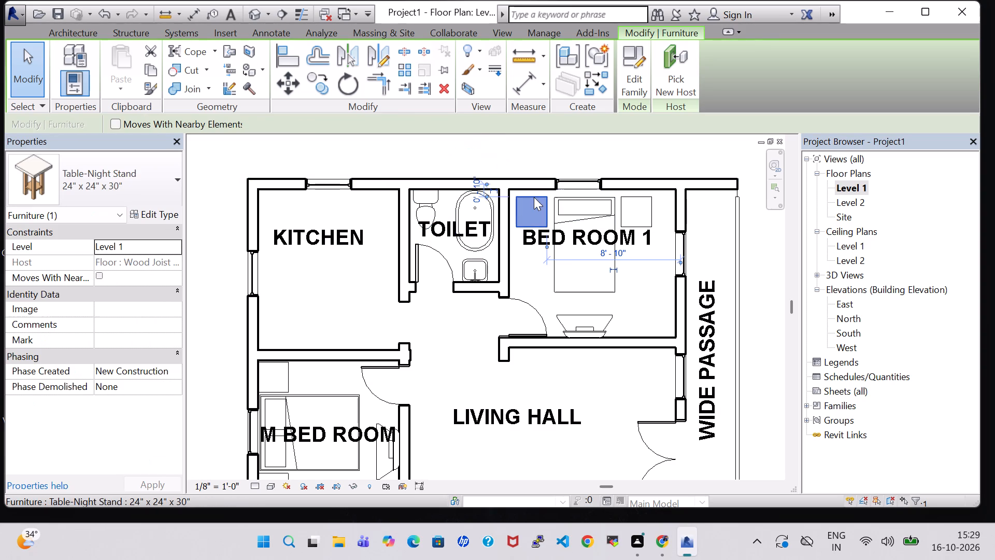
pyautogui.press('Up')
pyautogui.press('Up')
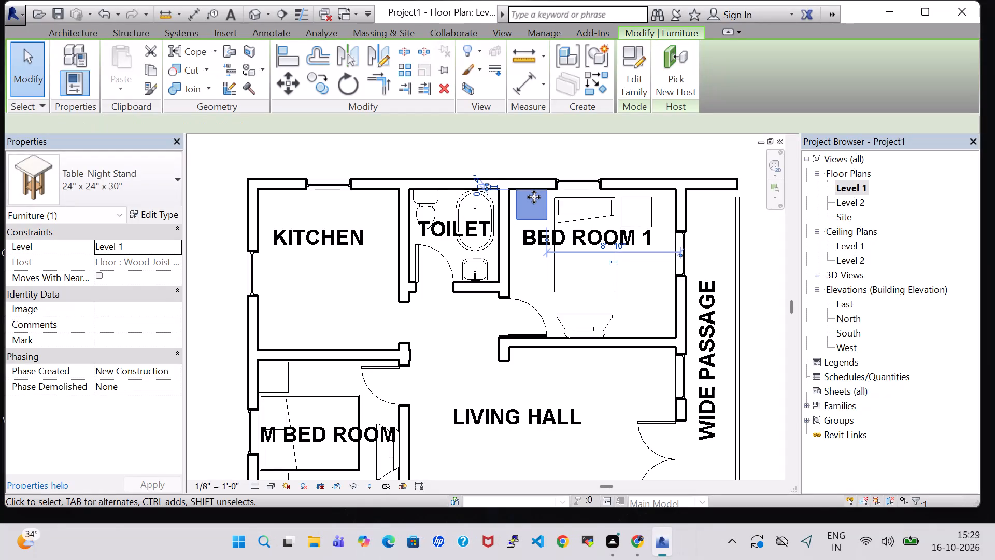
pyautogui.click(581, 203)
pyautogui.press('Up')
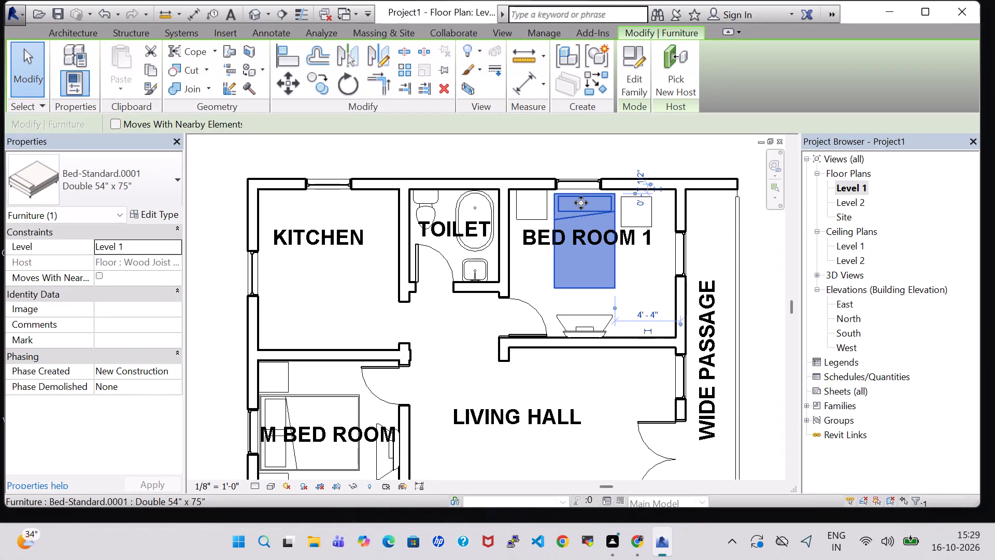
pyautogui.press('Up')
pyautogui.click(634, 213)
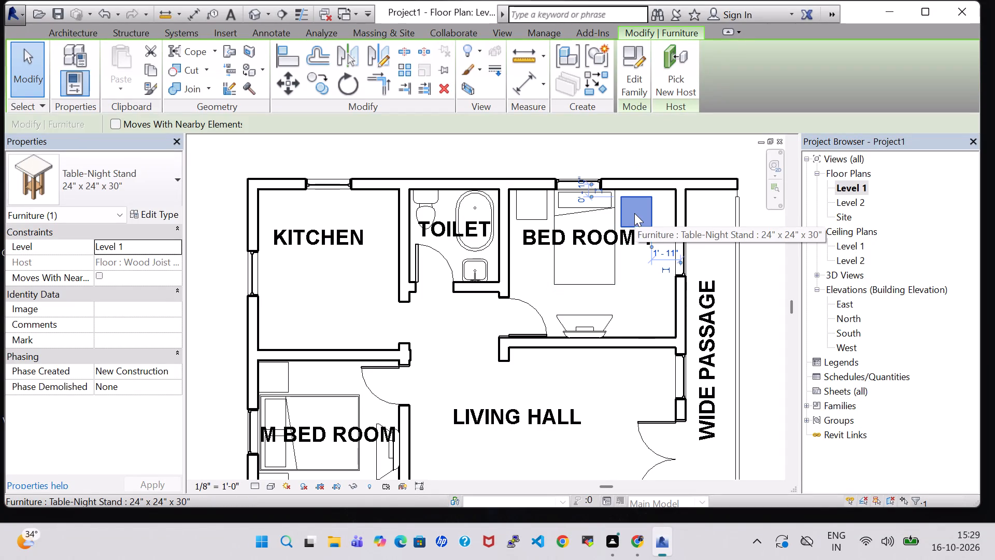
pyautogui.press('Up')
pyautogui.press('Up')
# Extend the upper unit's Glass Panel - Bottom Fill railing path north to meet the exterior wall's end, about 21' 5" long overall.
pyautogui.scroll(-1, 668, 255)
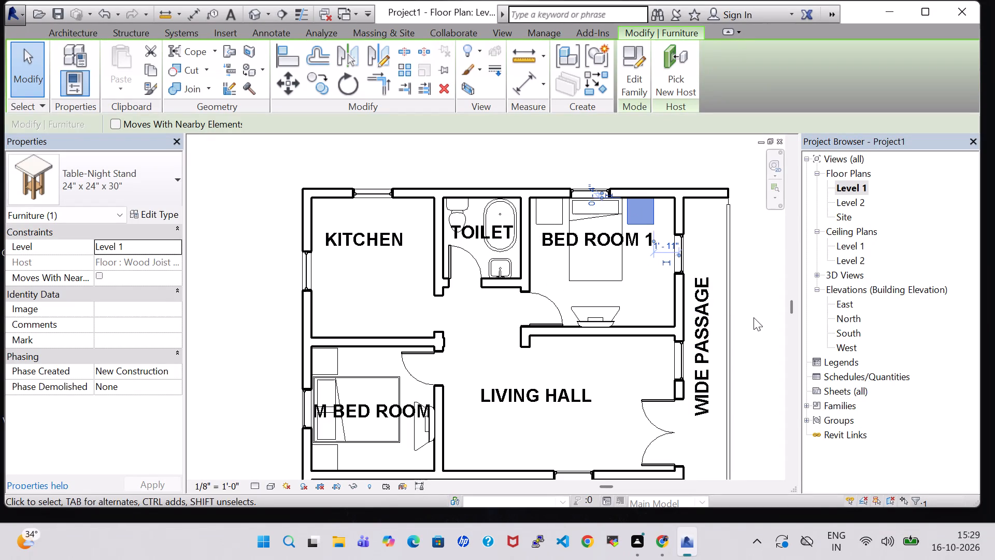
pyautogui.moveTo(754, 317); pyautogui.dragTo(650, 294, button='middle')
pyautogui.scroll(2, 650, 261)
pyautogui.doubleClick(616, 178)
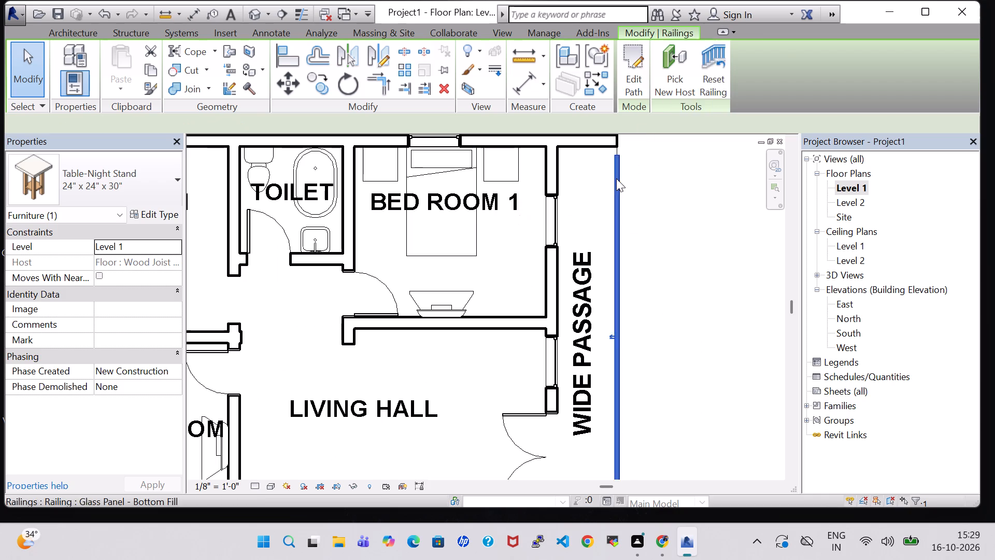
pyautogui.moveTo(649, 174); pyautogui.dragTo(651, 188, button='middle')
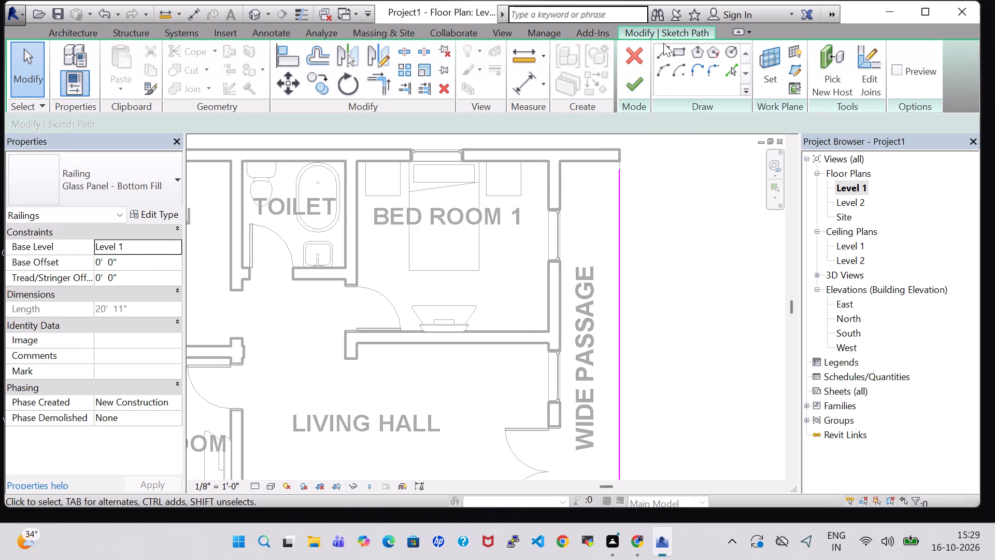
pyautogui.click(663, 43)
pyautogui.click(663, 55)
pyautogui.scroll(5, 662, 172)
pyautogui.moveTo(662, 172); pyautogui.dragTo(708, 319, button='middle')
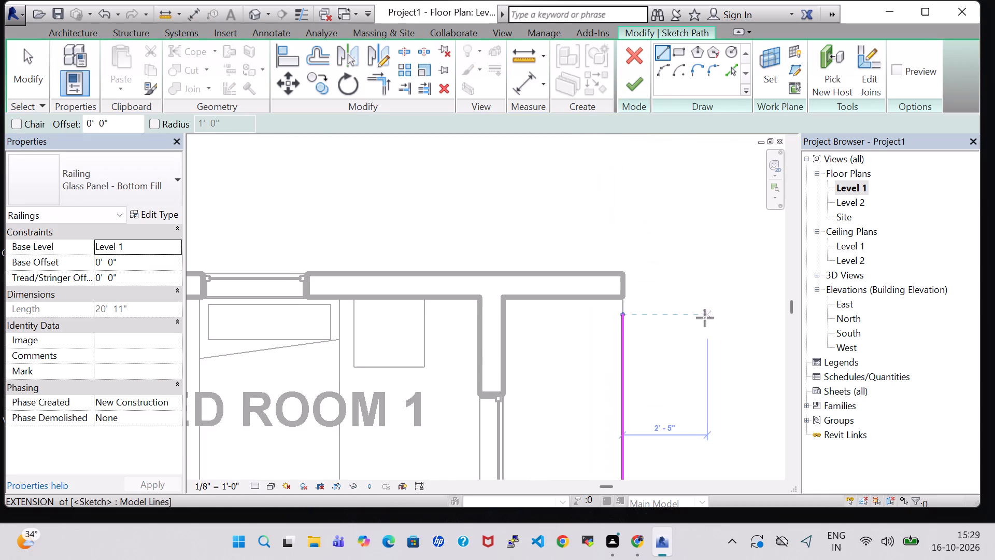
pyautogui.scroll(1, 705, 317)
pyautogui.click(609, 314)
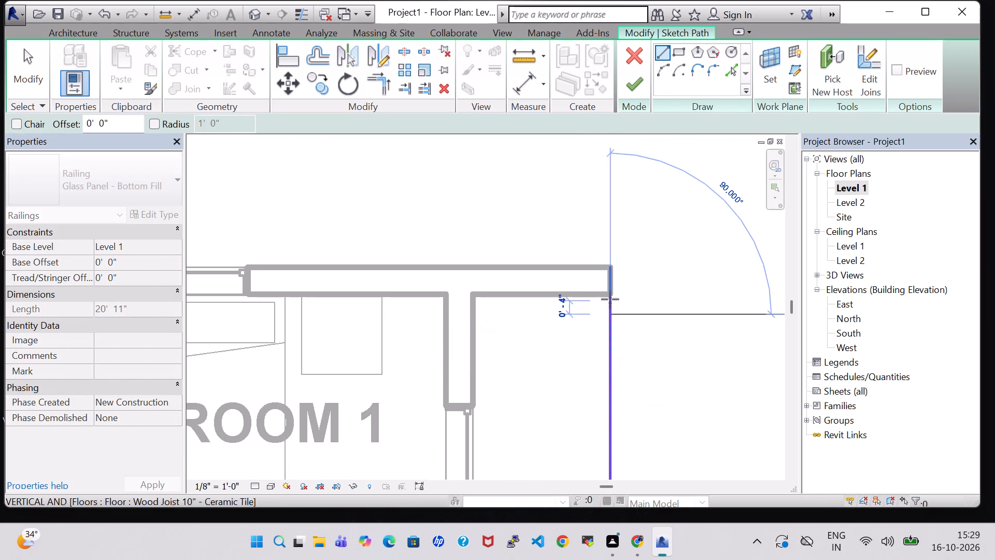
pyautogui.click(610, 296)
pyautogui.click(637, 79)
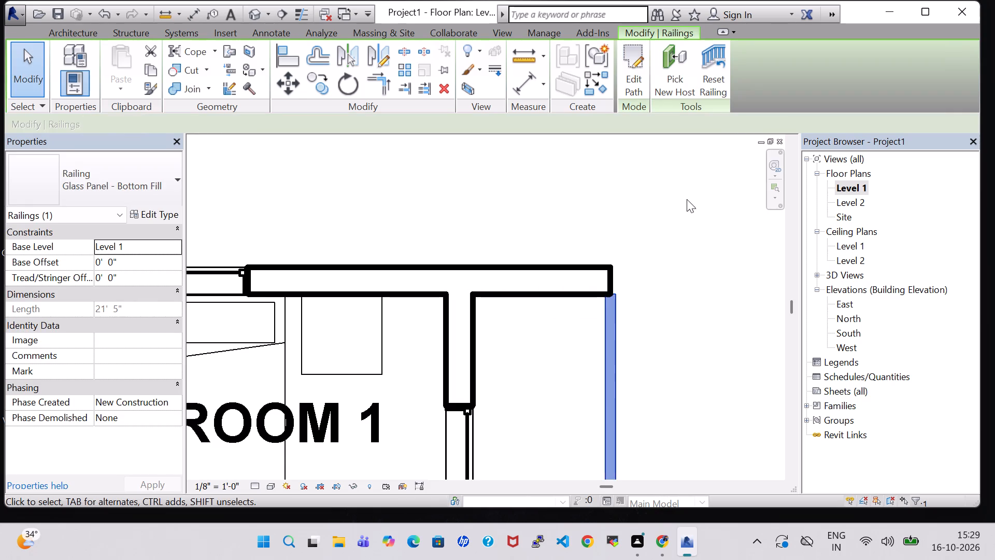
# Examine the building in the 3D view, checking the passage railings and the furnished rooms from several angles.
pyautogui.scroll(-7, 677, 238)
pyautogui.moveTo(693, 293); pyautogui.dragTo(618, 218, button='middle')
pyautogui.scroll(-5, 617, 218)
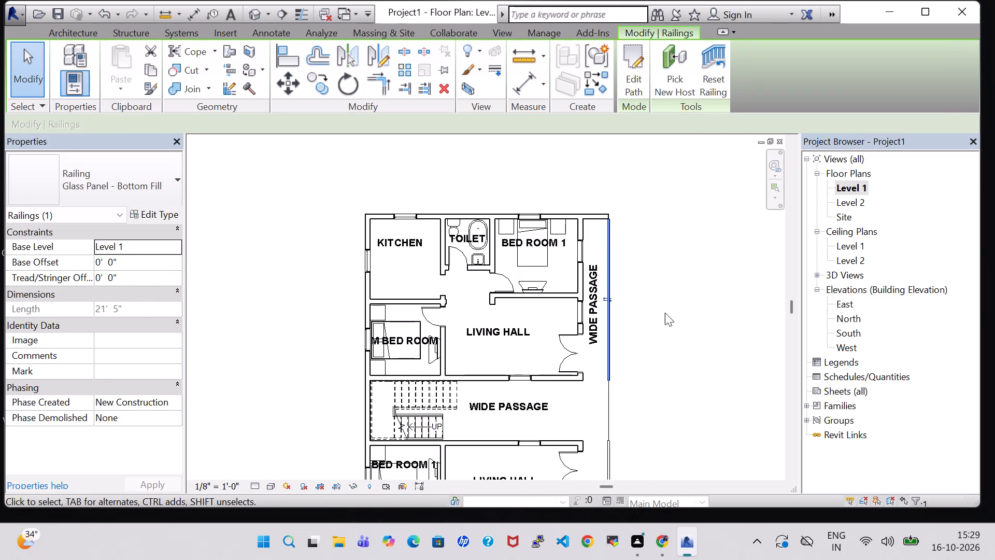
pyautogui.moveTo(665, 313); pyautogui.dragTo(604, 197, button='middle')
pyautogui.moveTo(612, 305); pyautogui.dragTo(607, 224, button='middle')
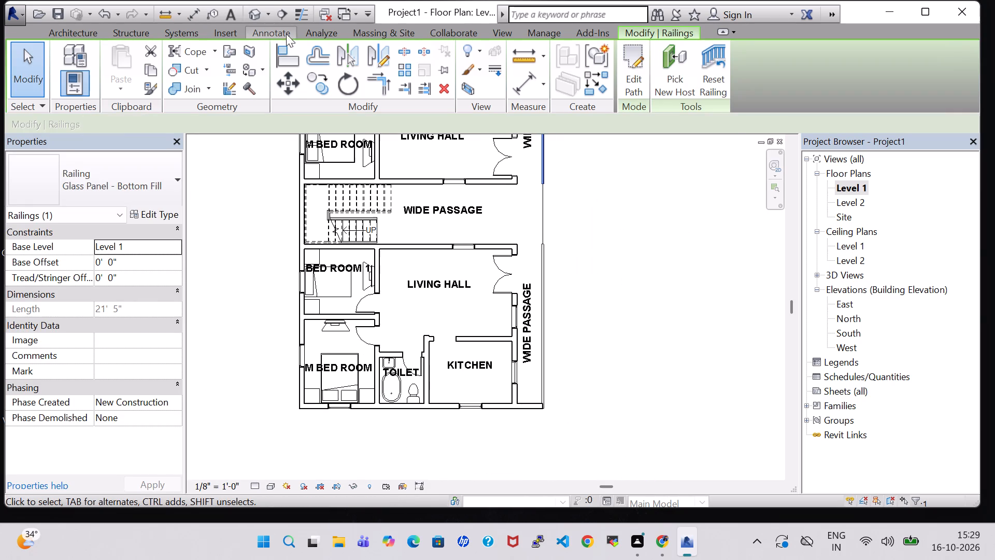
pyautogui.click(250, 17)
pyautogui.scroll(2, 670, 421)
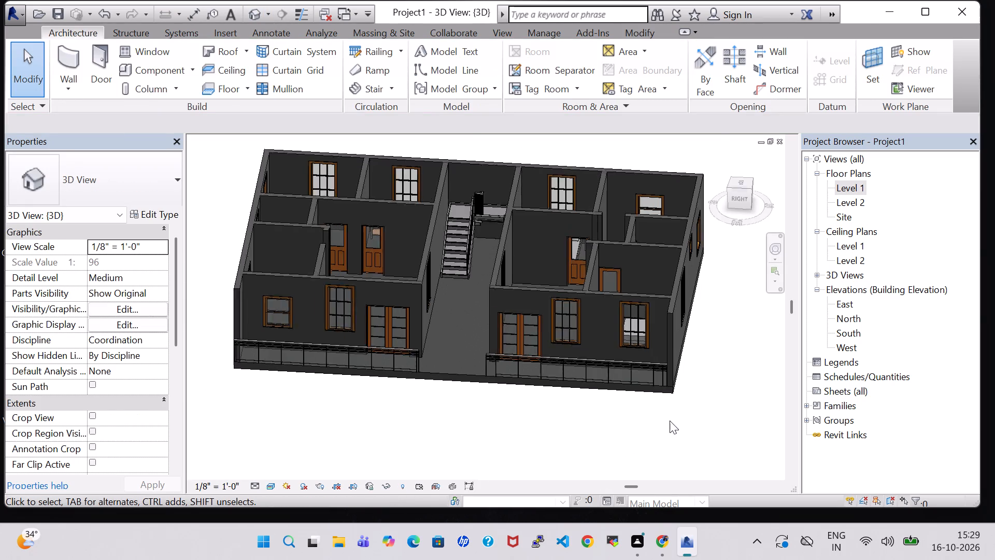
pyautogui.scroll(7, 670, 421)
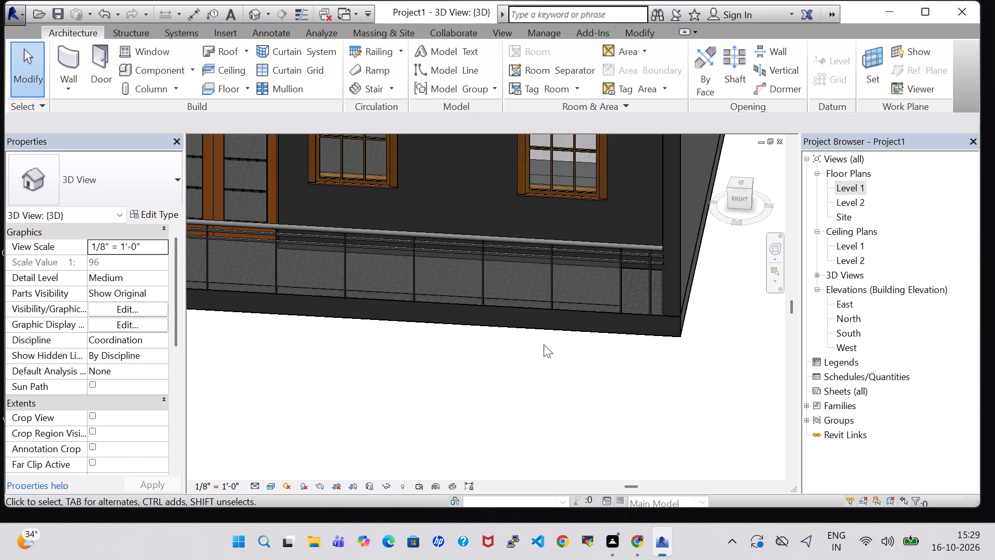
pyautogui.scroll(-4, 511, 378)
pyautogui.keyDown('shift'); pyautogui.moveTo(511, 378); pyautogui.dragTo(565, 371, button='middle'); pyautogui.keyUp('shift')
pyautogui.moveTo(494, 378); pyautogui.dragTo(566, 355, button='middle')
pyautogui.scroll(-3, 556, 356)
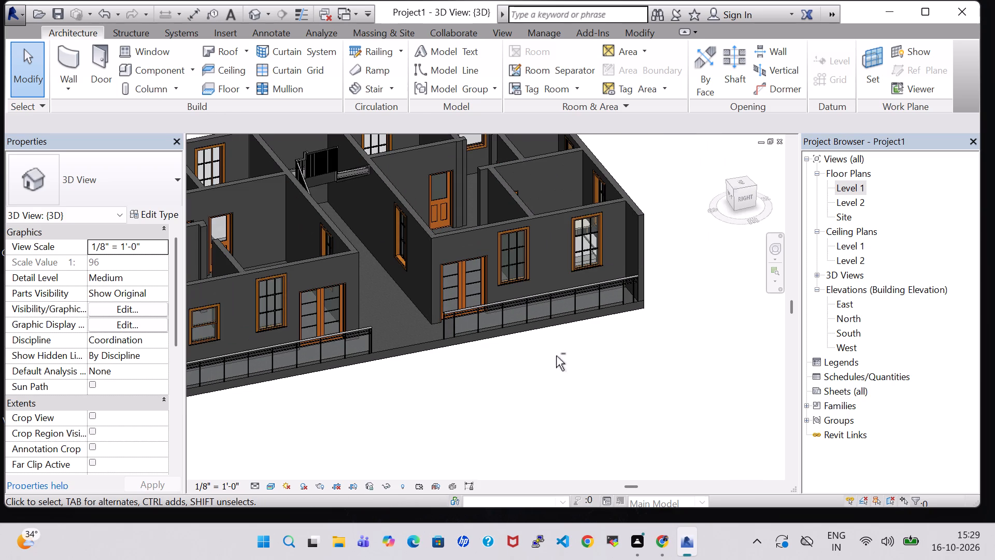
pyautogui.keyDown('shift'); pyautogui.moveTo(556, 356); pyautogui.dragTo(512, 345, button='middle'); pyautogui.keyUp('shift')
pyautogui.moveTo(471, 360); pyautogui.dragTo(520, 372, button='middle')
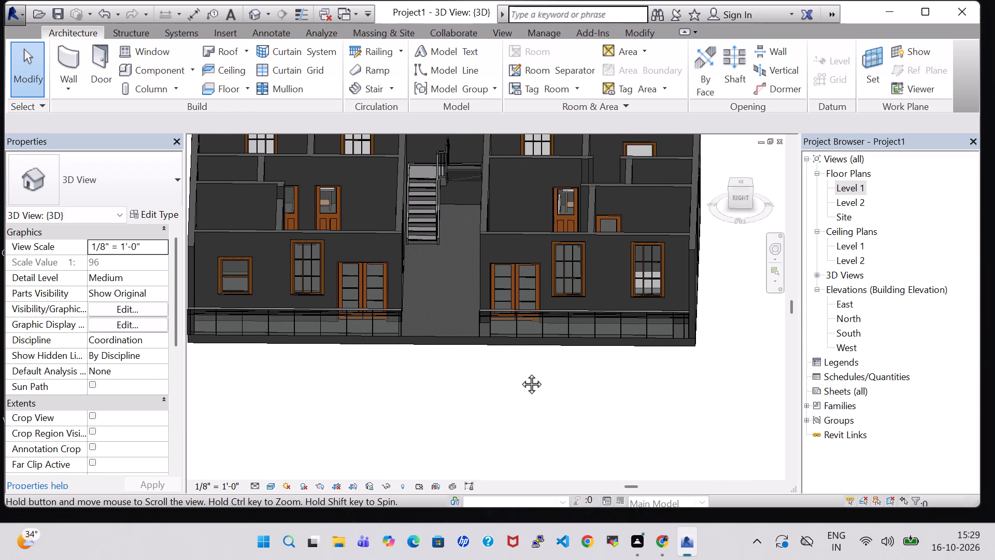
pyautogui.moveTo(520, 372); pyautogui.dragTo(517, 373, button='middle')
pyautogui.keyDown('shift'); pyautogui.moveTo(485, 381); pyautogui.dragTo(495, 381, button='middle'); pyautogui.keyUp('shift')
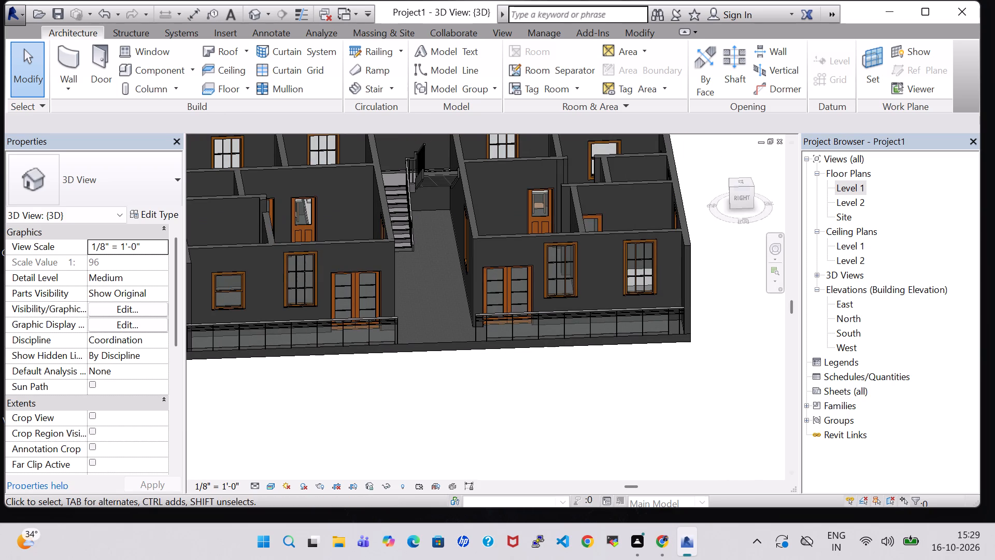
pyautogui.doubleClick(846, 180)
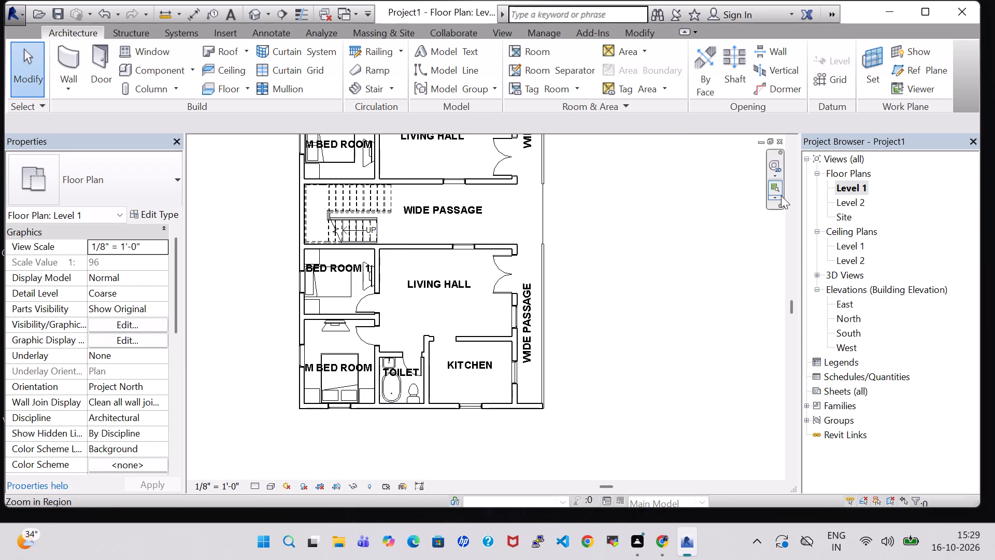
pyautogui.doubleClick(847, 184)
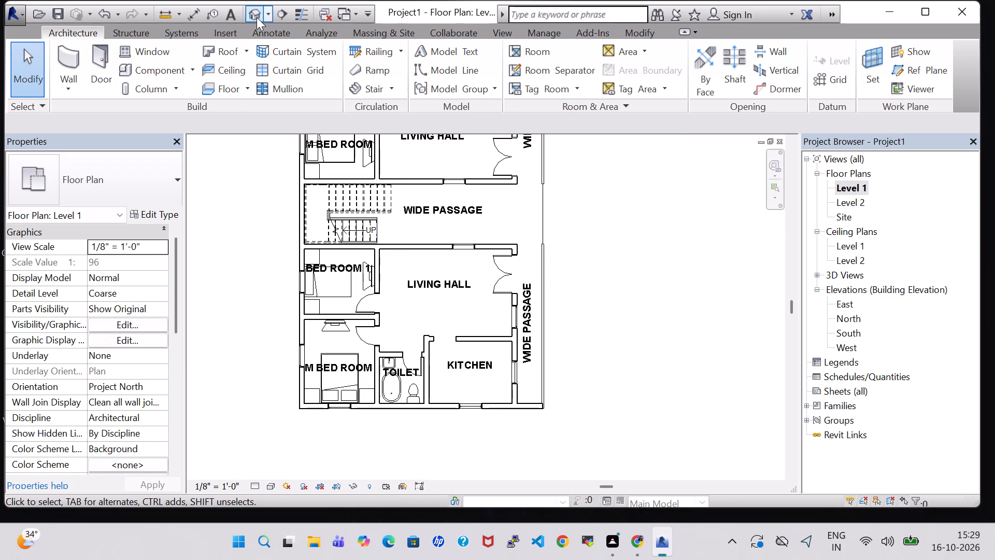
pyautogui.click(257, 17)
pyautogui.keyDown('shift'); pyautogui.moveTo(480, 365); pyautogui.dragTo(488, 369, button='middle'); pyautogui.keyUp('shift')
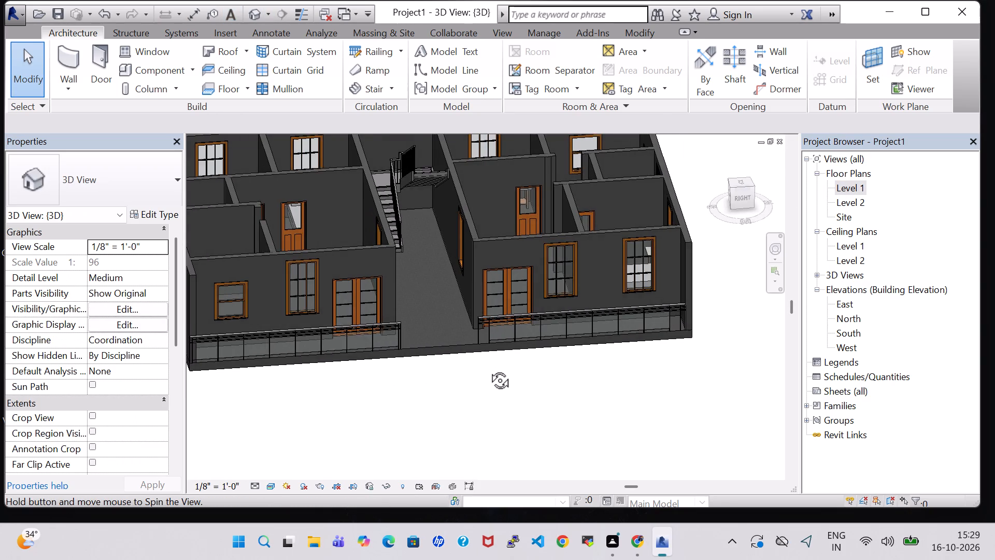
pyautogui.keyDown('shift'); pyautogui.moveTo(488, 369); pyautogui.dragTo(466, 375, button='middle'); pyautogui.keyUp('shift')
pyautogui.keyDown('shift'); pyautogui.moveTo(482, 375); pyautogui.dragTo(499, 457, button='middle'); pyautogui.keyUp('shift')
pyautogui.keyDown('shift'); pyautogui.moveTo(614, 390); pyautogui.dragTo(617, 467, button='middle'); pyautogui.keyUp('shift')
pyautogui.keyDown('shift'); pyautogui.moveTo(601, 417); pyautogui.dragTo(598, 337, button='middle'); pyautogui.keyUp('shift')
pyautogui.keyDown('shift'); pyautogui.moveTo(718, 341); pyautogui.dragTo(708, 343, button='middle'); pyautogui.keyUp('shift')
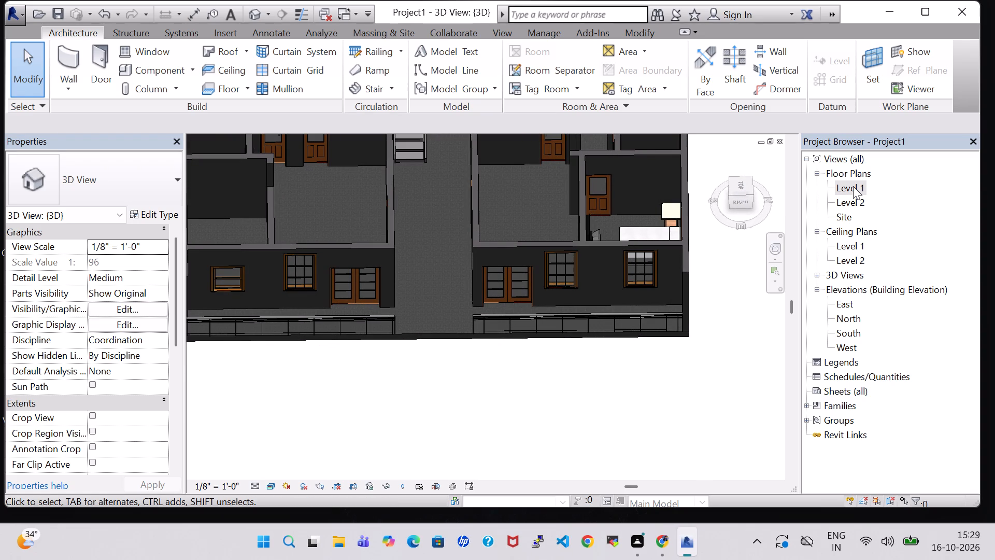
# In the Level 1 plan, set the offset of the upper unit's TOILET sink vanity to 2' 0".
pyautogui.doubleClick(853, 186)
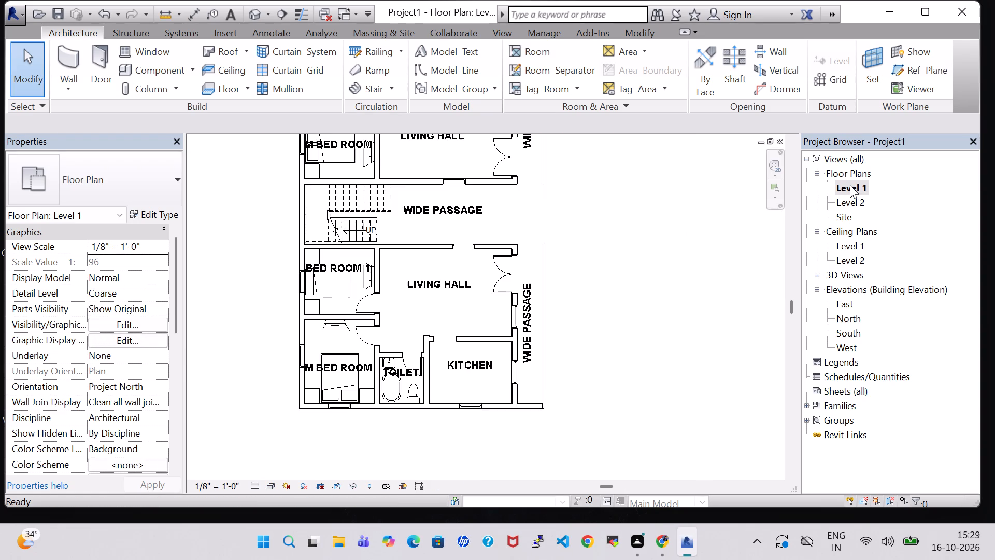
pyautogui.scroll(-3, 446, 190)
pyautogui.moveTo(522, 212); pyautogui.dragTo(549, 313, button='middle')
pyautogui.scroll(1, 549, 313)
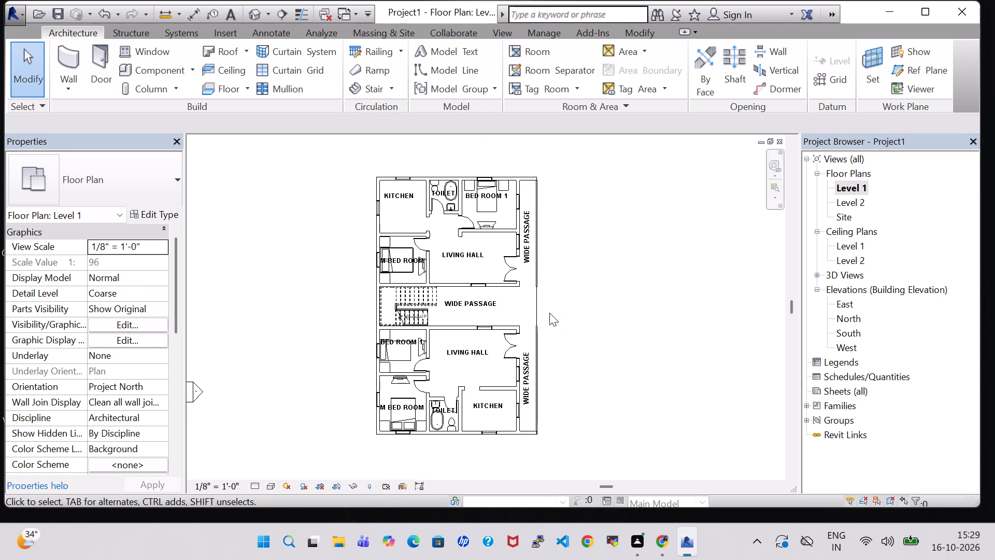
pyautogui.middleClick(549, 313)
pyautogui.scroll(1, 549, 313)
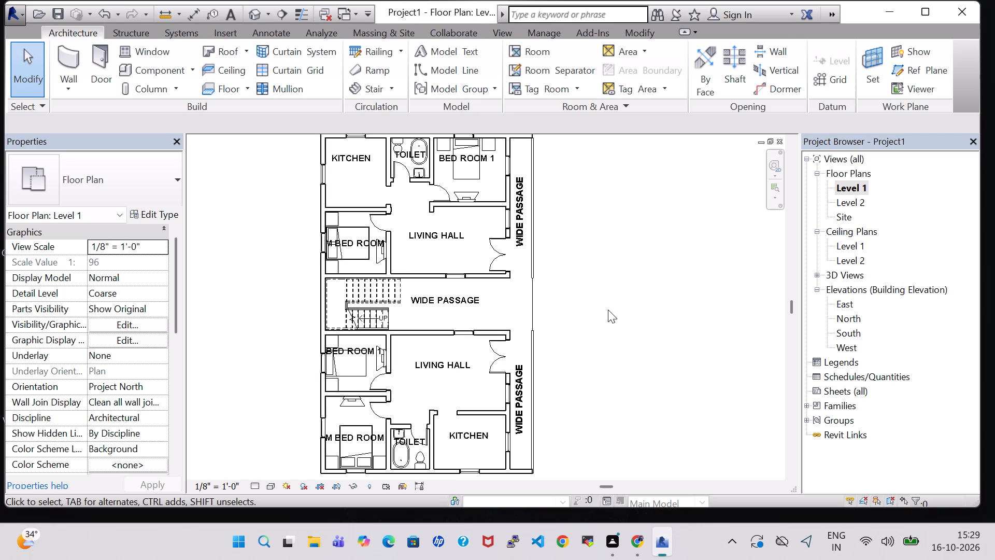
pyautogui.moveTo(555, 289); pyautogui.dragTo(572, 274, button='middle')
pyautogui.scroll(2, 572, 274)
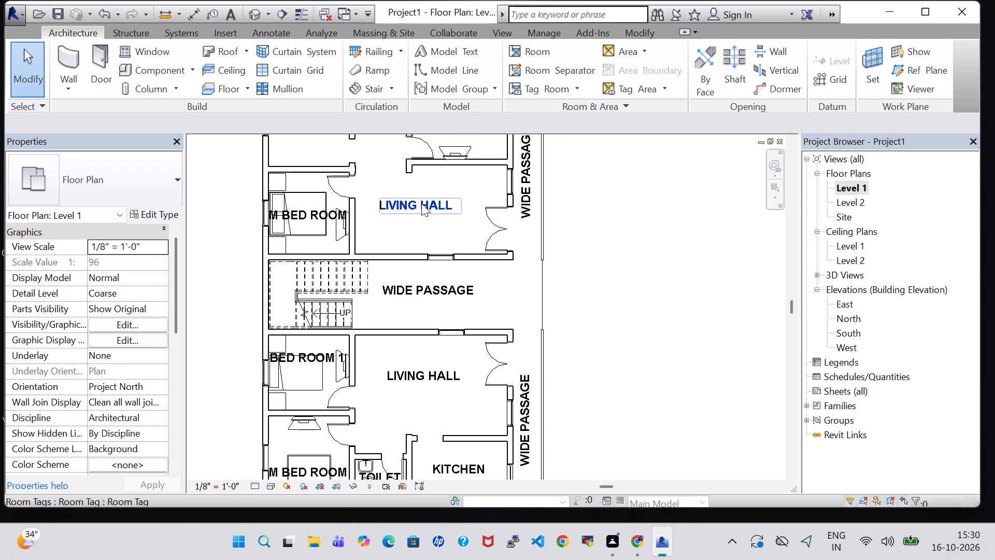
pyautogui.moveTo(421, 203); pyautogui.dragTo(454, 298, button='middle')
pyautogui.click(430, 208)
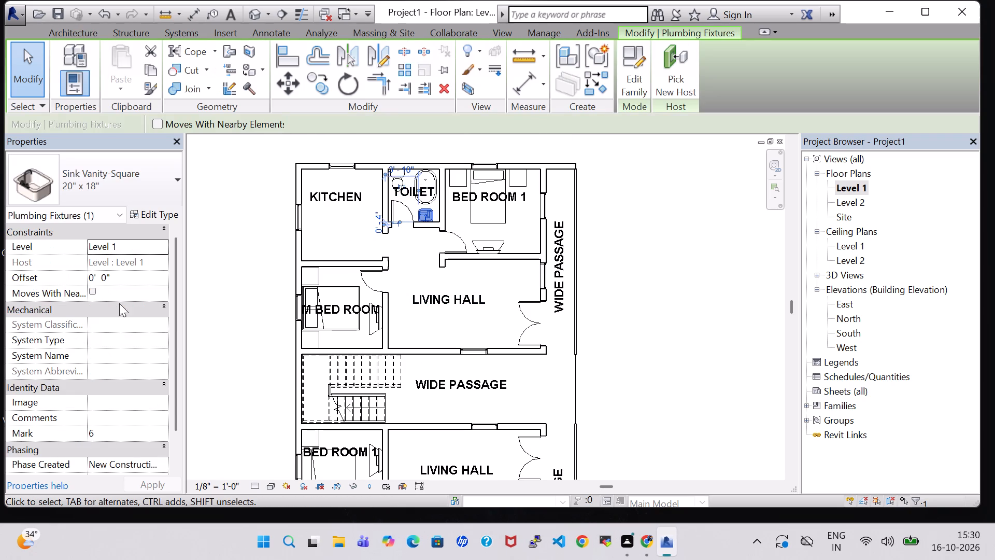
pyautogui.click(94, 275)
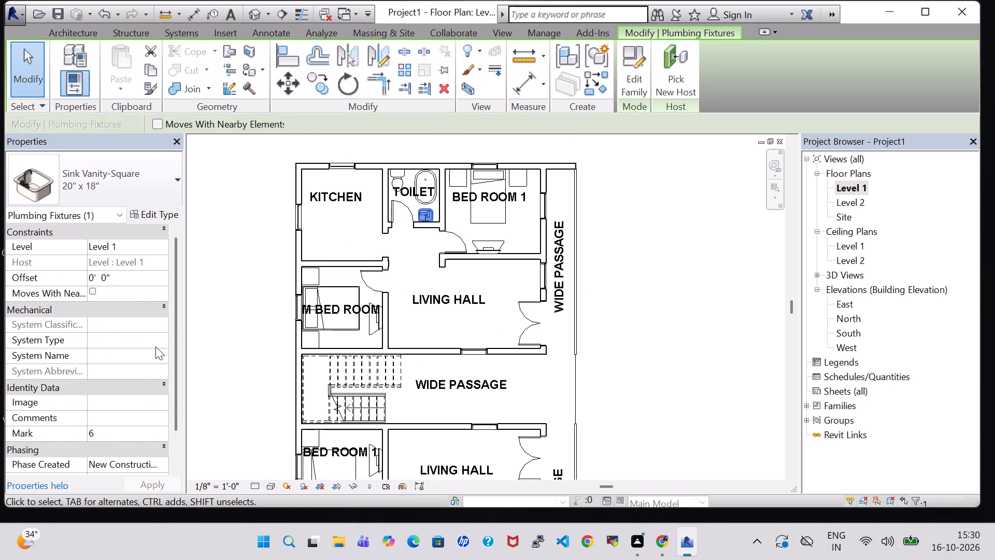
pyautogui.press('BackSpace')
pyautogui.press('2')
pyautogui.press('Return')
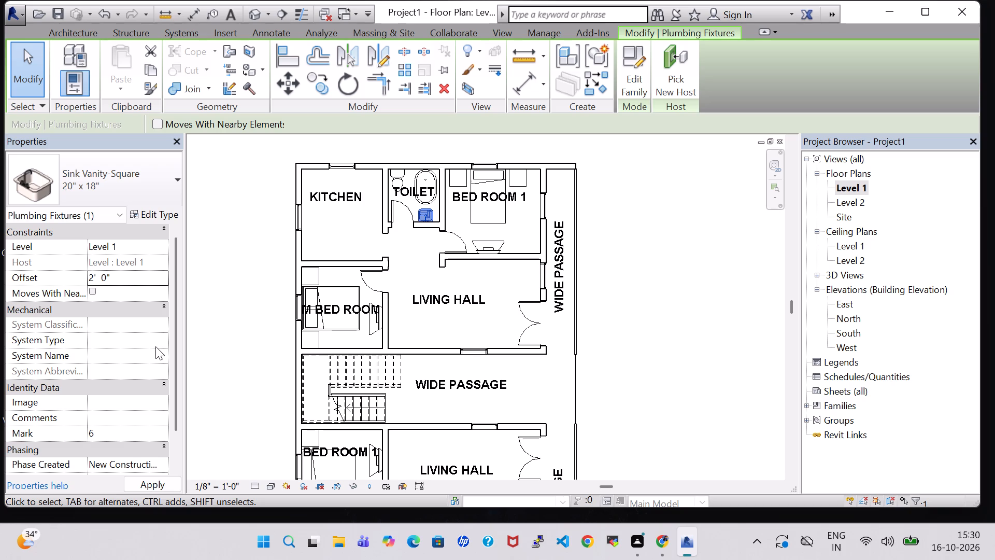
pyautogui.click(665, 338)
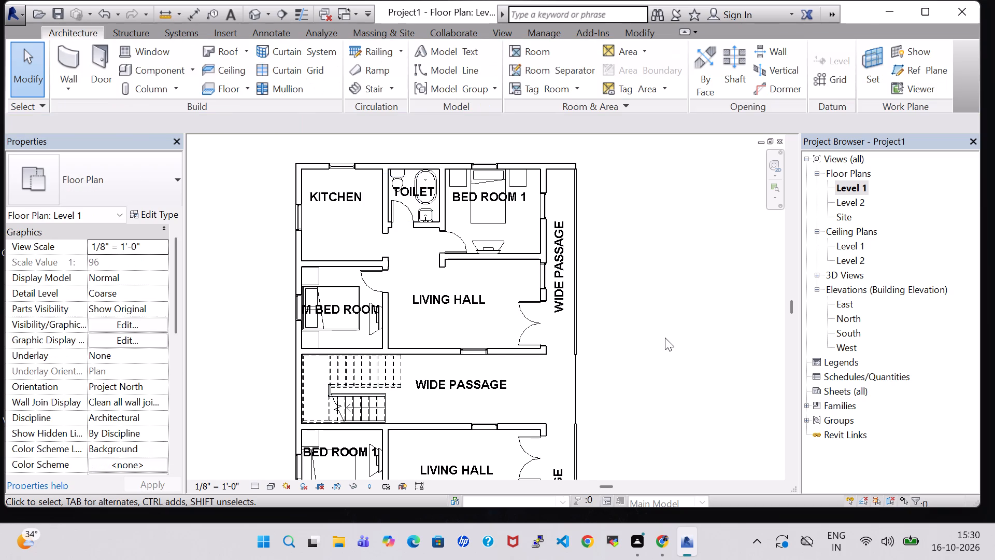
# Set the offset of the lower unit's TOILET sink vanity to 2' 0".
pyautogui.scroll(-1, 665, 338)
pyautogui.moveTo(665, 338); pyautogui.dragTo(674, 275, button='middle')
pyautogui.moveTo(696, 329); pyautogui.dragTo(682, 223, button='middle')
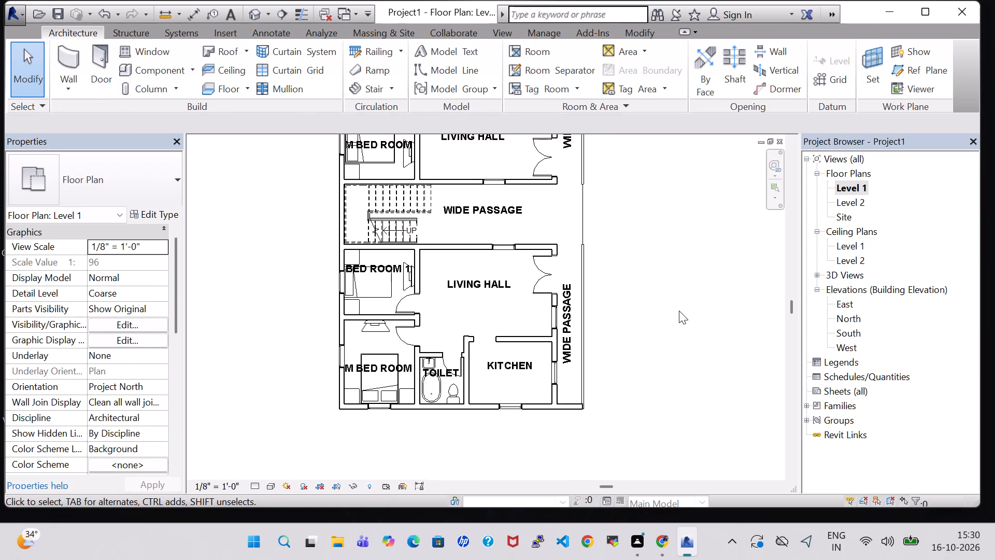
pyautogui.scroll(1, 679, 311)
pyautogui.moveTo(659, 344); pyautogui.dragTo(692, 310, button='middle')
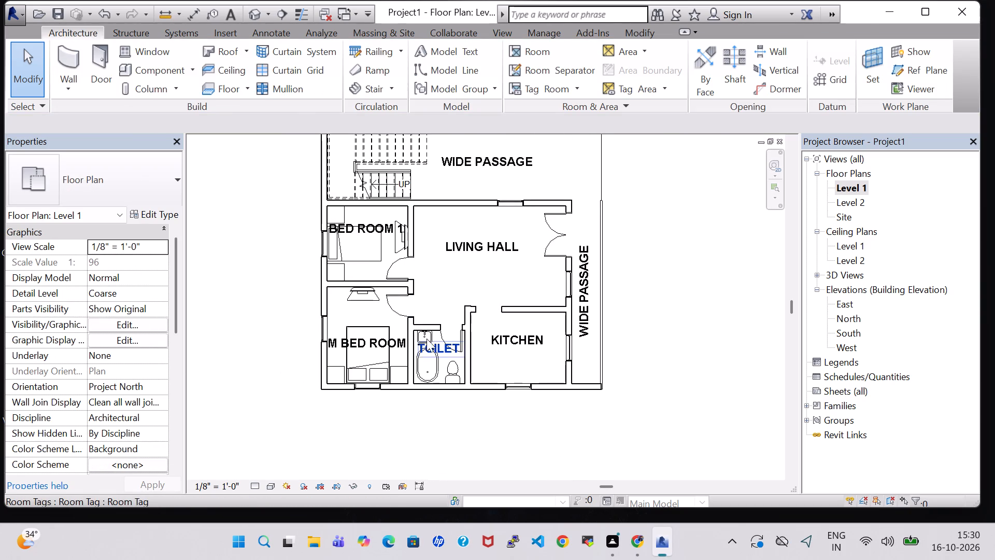
pyautogui.scroll(3, 423, 334)
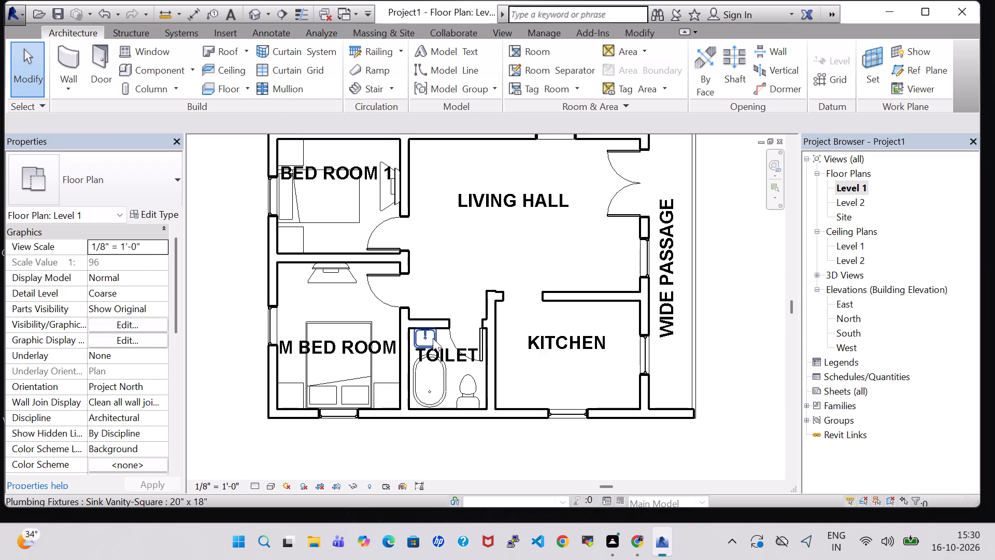
pyautogui.click(433, 338)
pyautogui.click(94, 271)
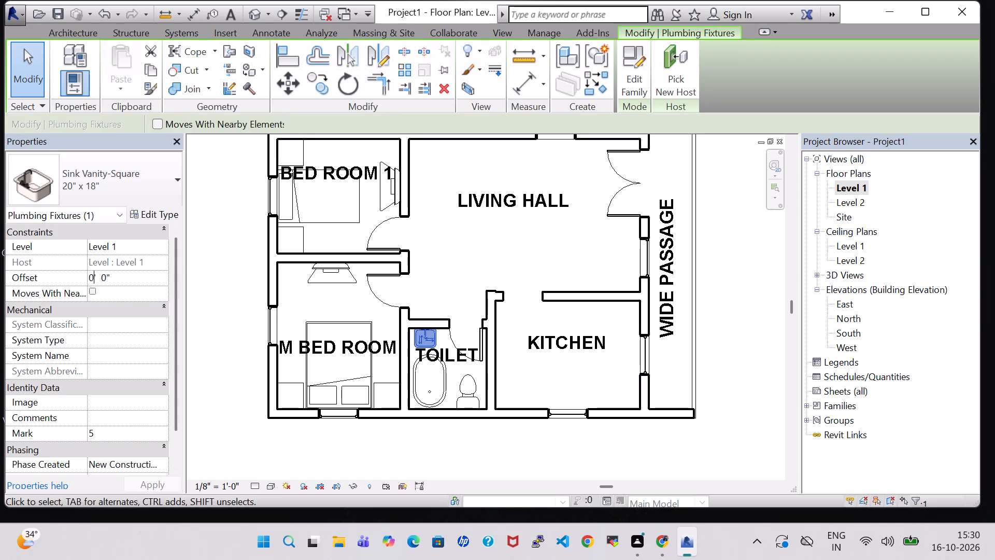
pyautogui.press('BackSpace')
pyautogui.press('2')
pyautogui.press('Return')
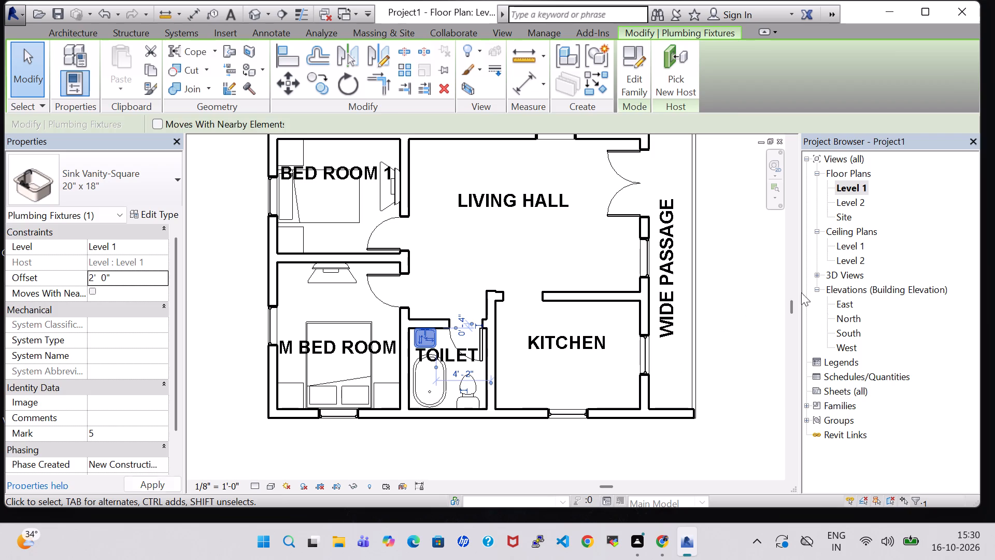
pyautogui.click(732, 272)
# Examine the raised sink vanity and the lower unit's furnished rooms in the 3D view.
pyautogui.click(254, 15)
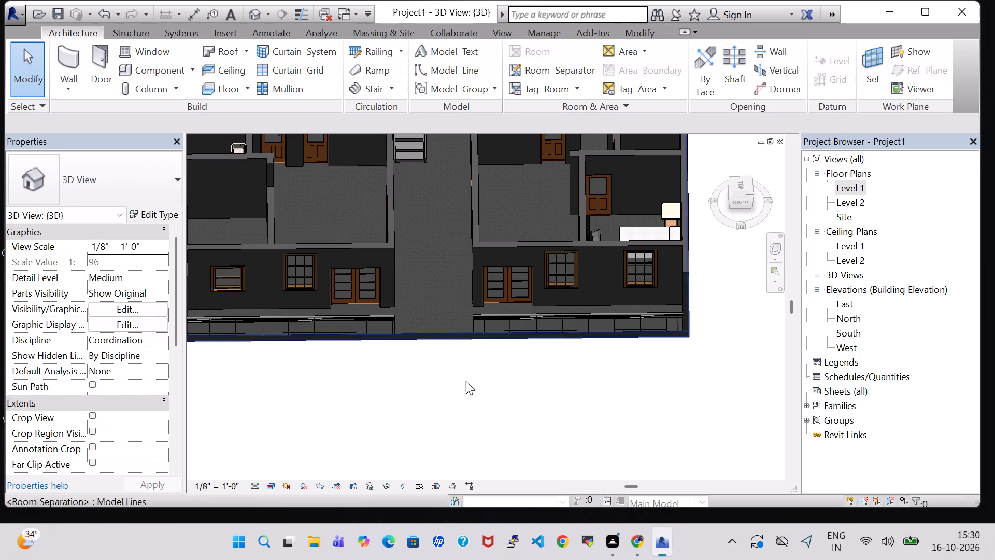
pyautogui.keyDown('shift'); pyautogui.moveTo(471, 378); pyautogui.dragTo(497, 422, button='middle'); pyautogui.keyUp('shift')
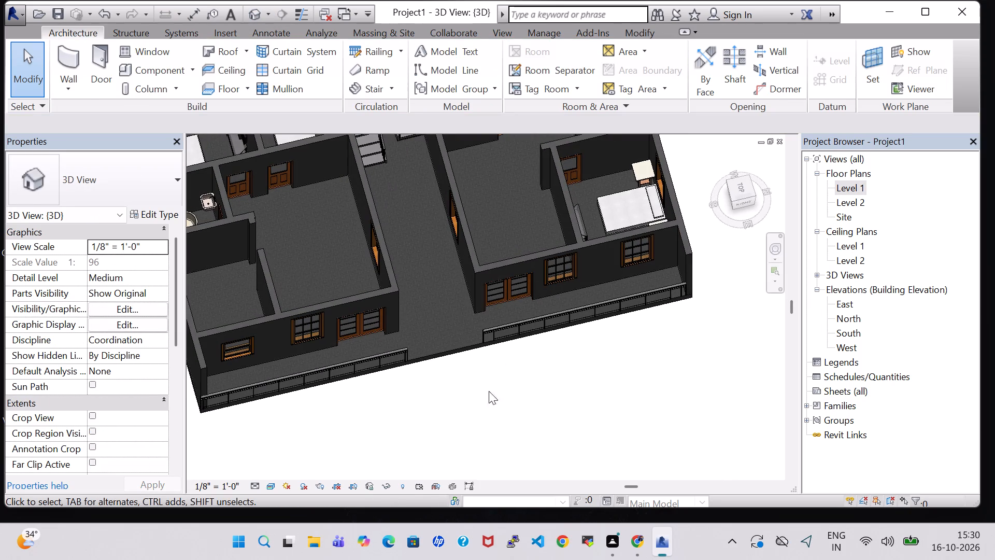
pyautogui.keyDown('shift'); pyautogui.moveTo(335, 276); pyautogui.dragTo(461, 263, button='middle'); pyautogui.keyUp('shift')
pyautogui.scroll(5, 391, 368)
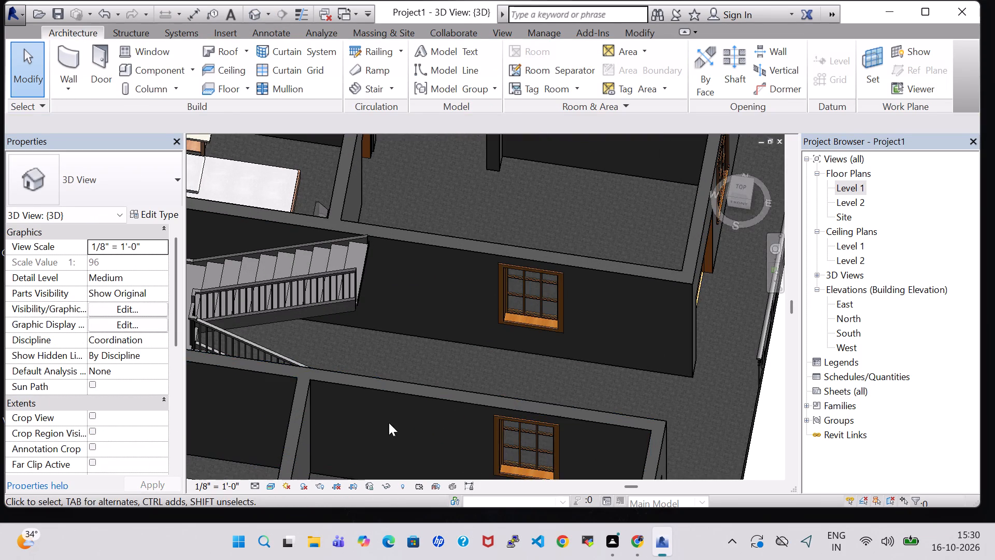
pyautogui.moveTo(405, 357); pyautogui.dragTo(580, 170, button='middle')
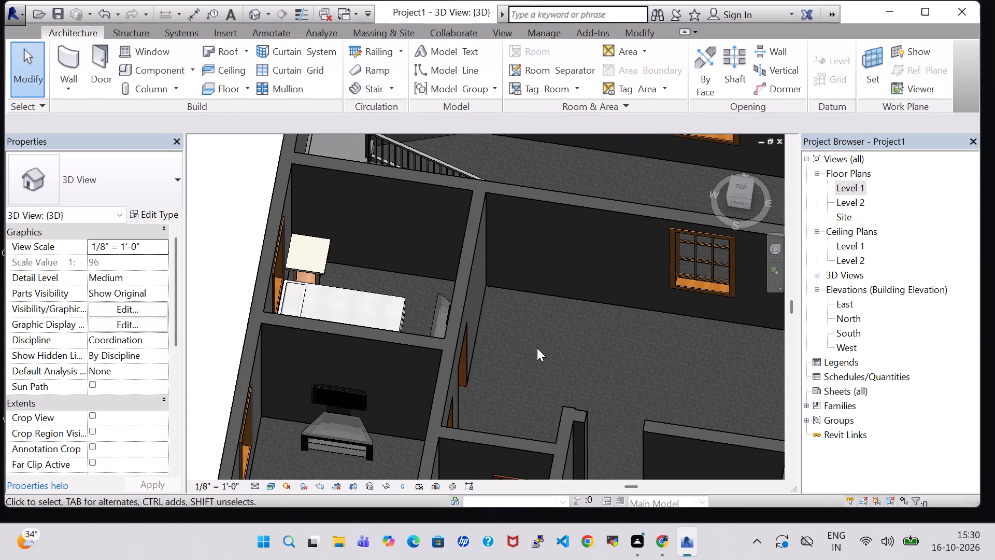
pyautogui.moveTo(537, 348); pyautogui.dragTo(516, 277, button='middle')
pyautogui.keyDown('shift'); pyautogui.moveTo(540, 387); pyautogui.dragTo(566, 343, button='middle'); pyautogui.keyUp('shift')
pyautogui.keyDown('shift'); pyautogui.moveTo(568, 233); pyautogui.dragTo(568, 276, button='middle'); pyautogui.keyUp('shift')
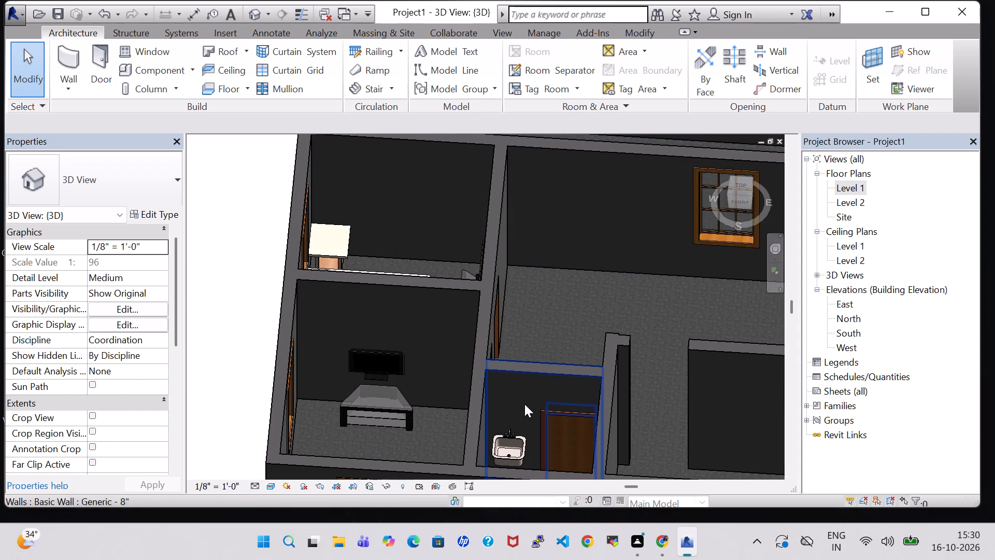
# Back in the Level 1 plan, load the Kitchenette - Small family from the Specialty Equipment library's Domestic folder.
pyautogui.doubleClick(856, 185)
pyautogui.scroll(-4, 602, 213)
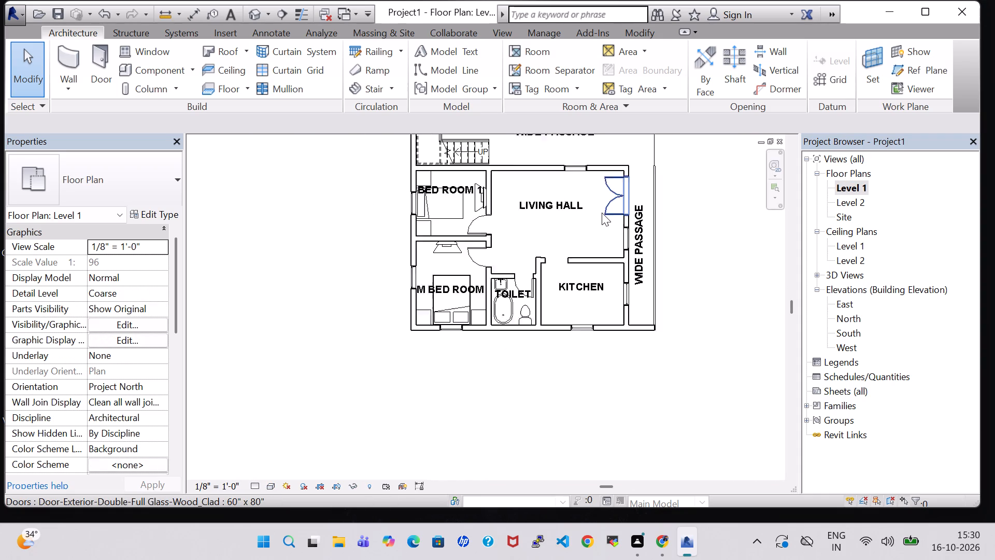
pyautogui.scroll(-1, 602, 213)
pyautogui.moveTo(690, 233); pyautogui.dragTo(613, 339, button='middle')
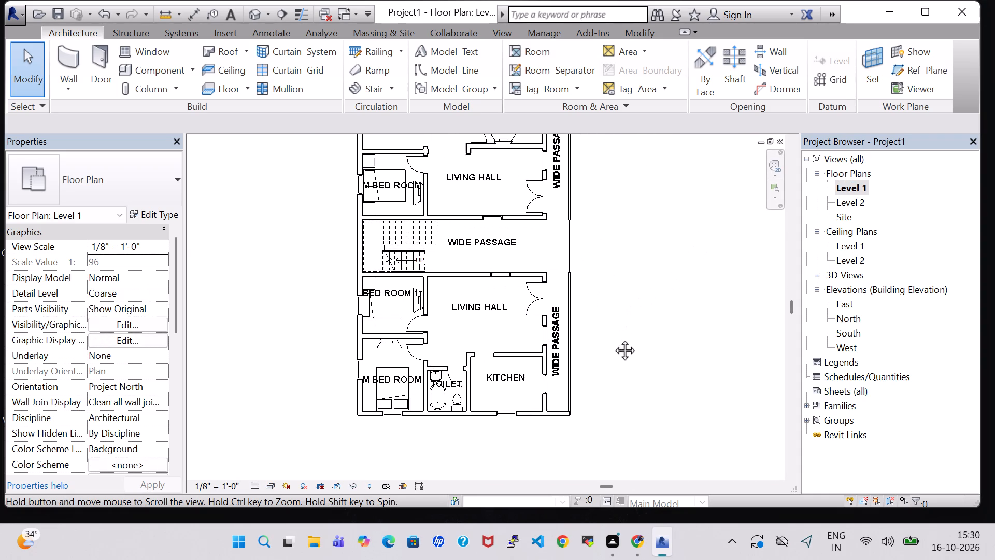
pyautogui.moveTo(613, 339); pyautogui.dragTo(616, 349, button='middle')
pyautogui.scroll(-1, 627, 310)
pyautogui.moveTo(625, 242); pyautogui.dragTo(613, 274, button='middle')
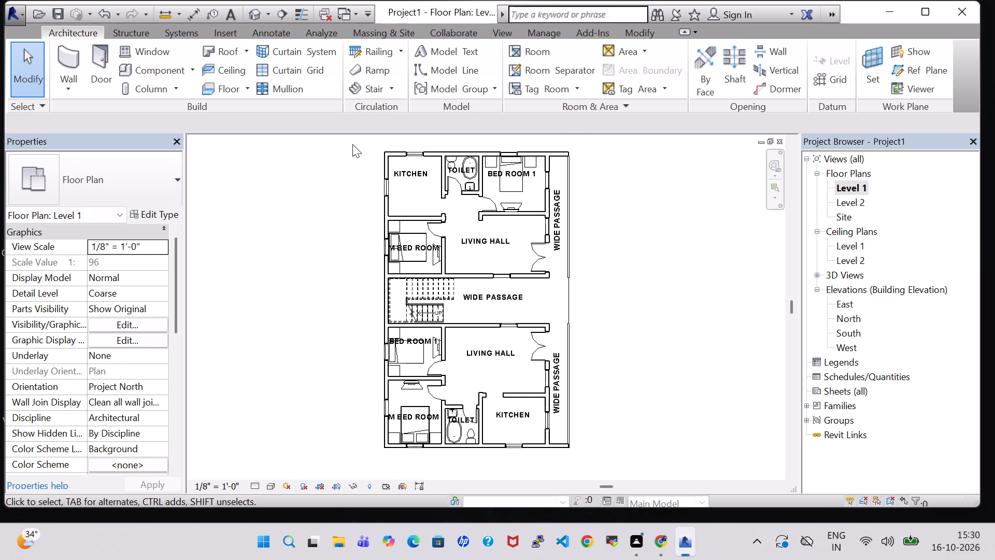
pyautogui.click(151, 67)
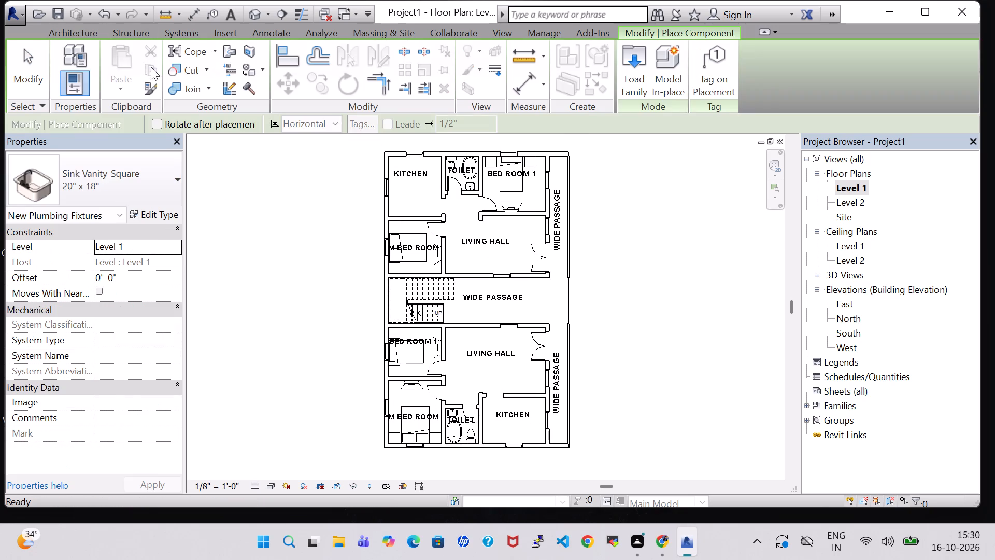
pyautogui.click(632, 81)
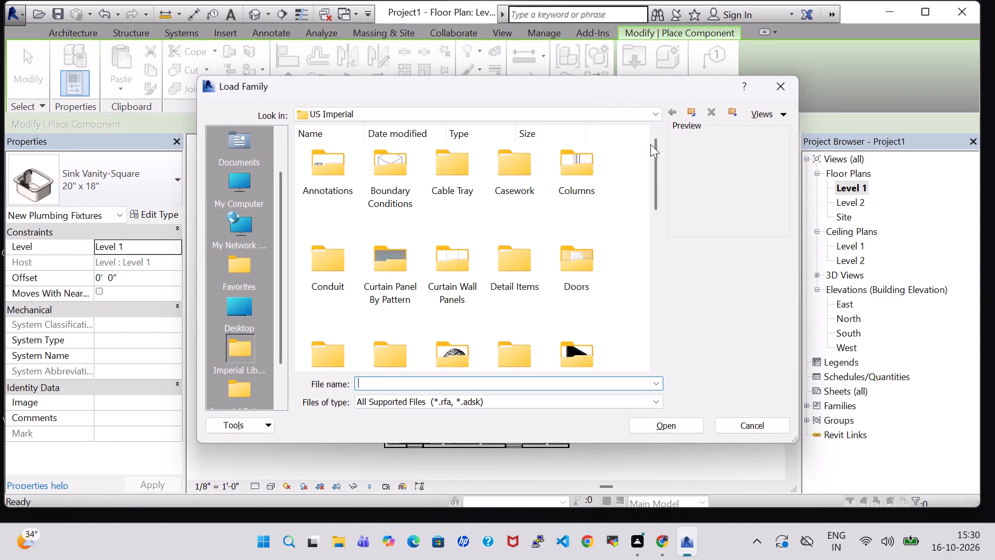
pyautogui.scroll(-3, 534, 201)
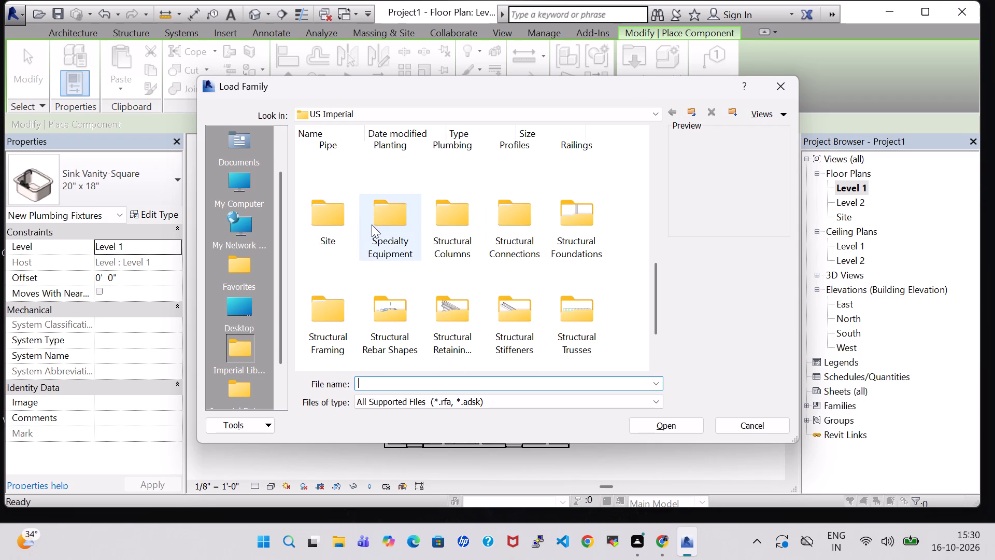
pyautogui.doubleClick(379, 226)
pyautogui.doubleClick(399, 167)
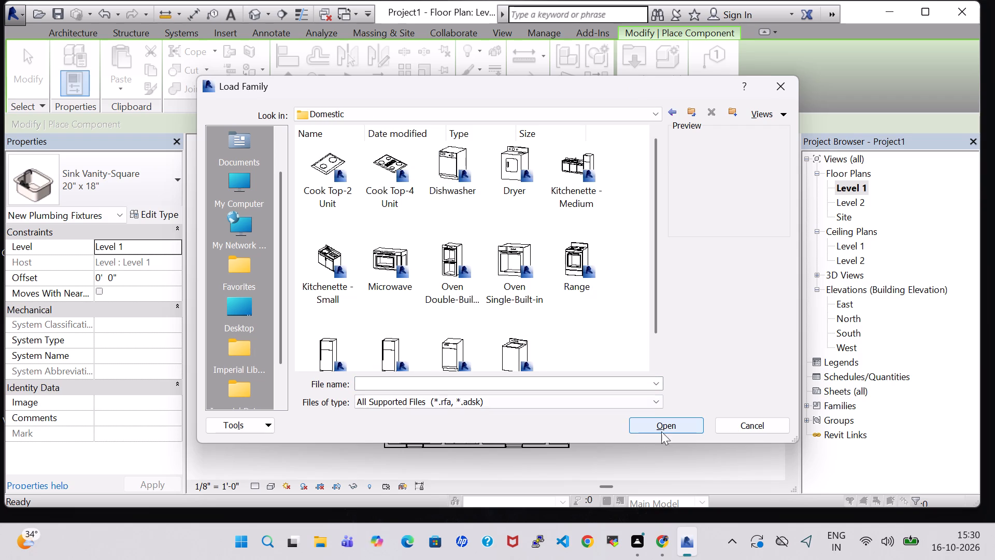
pyautogui.click(340, 265)
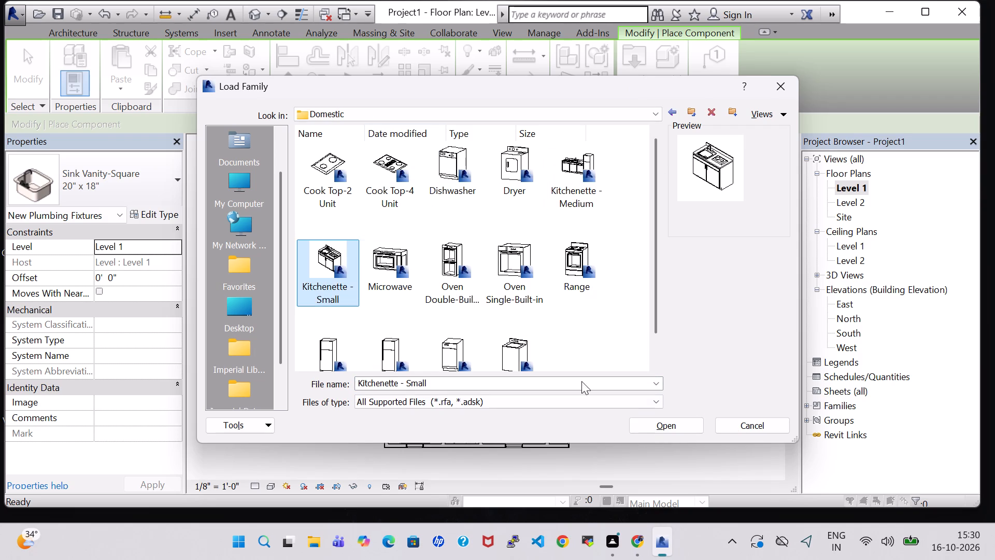
pyautogui.click(691, 421)
# Place a 54" Kitchenette - Small along the west wall of the upper unit's KITCHEN, its north edge about 5' 7 1/2" from the north wall.
pyautogui.scroll(5, 395, 190)
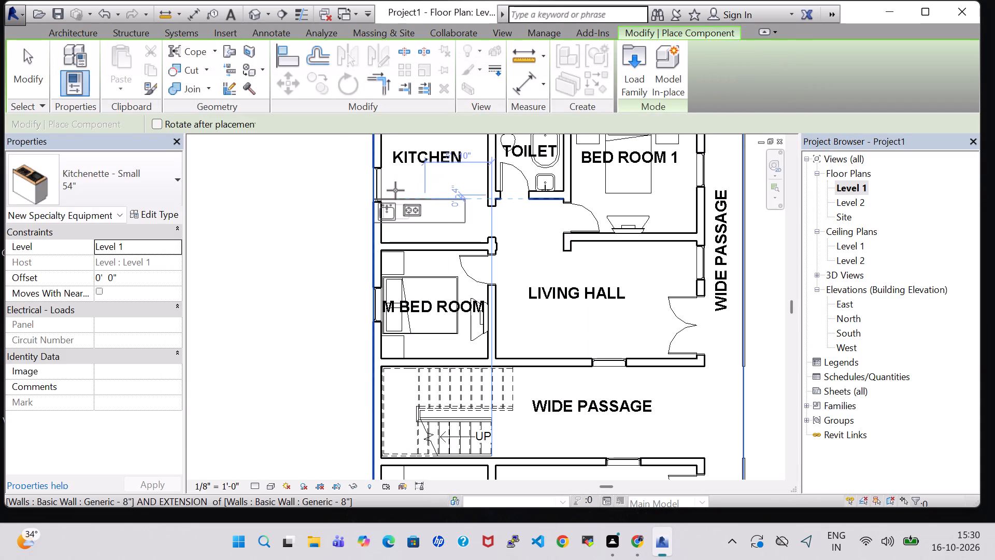
pyautogui.press('space')
pyautogui.press('space')
pyautogui.moveTo(397, 181); pyautogui.dragTo(393, 223, button='middle')
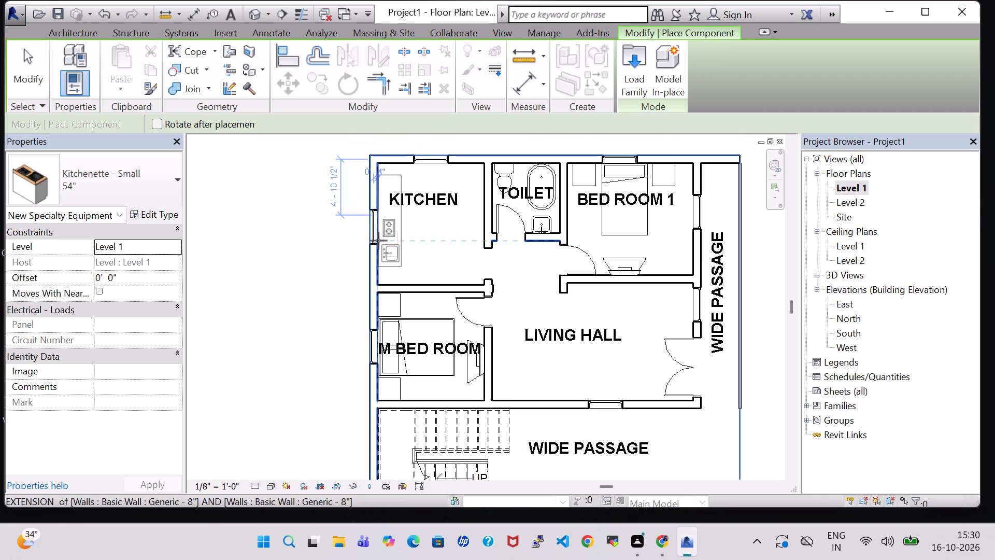
pyautogui.click(377, 246)
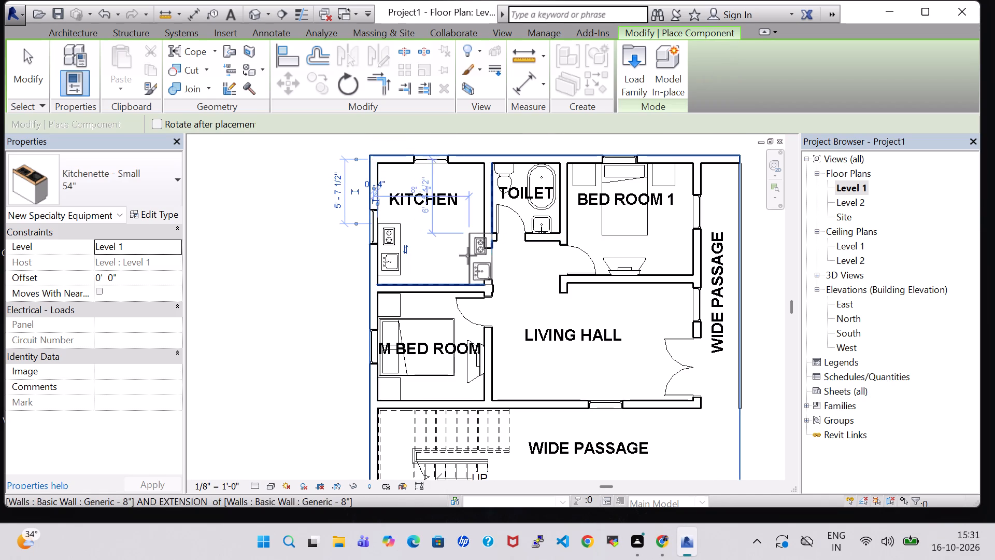
pyautogui.press('Escape')
pyautogui.press('Escape')
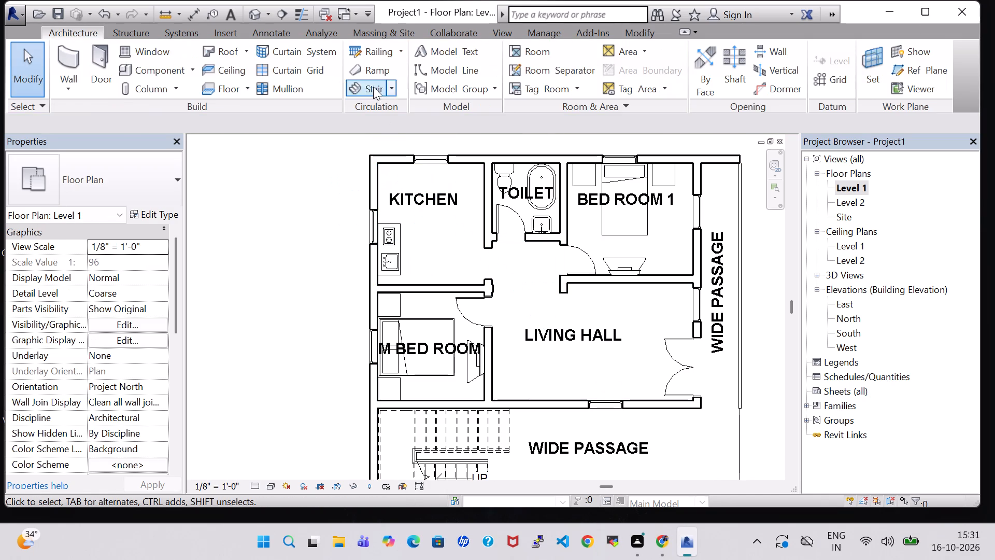
# Examine the placed kitchenette and the kitchen window above it in the 3D view from several angles.
pyautogui.click(252, 13)
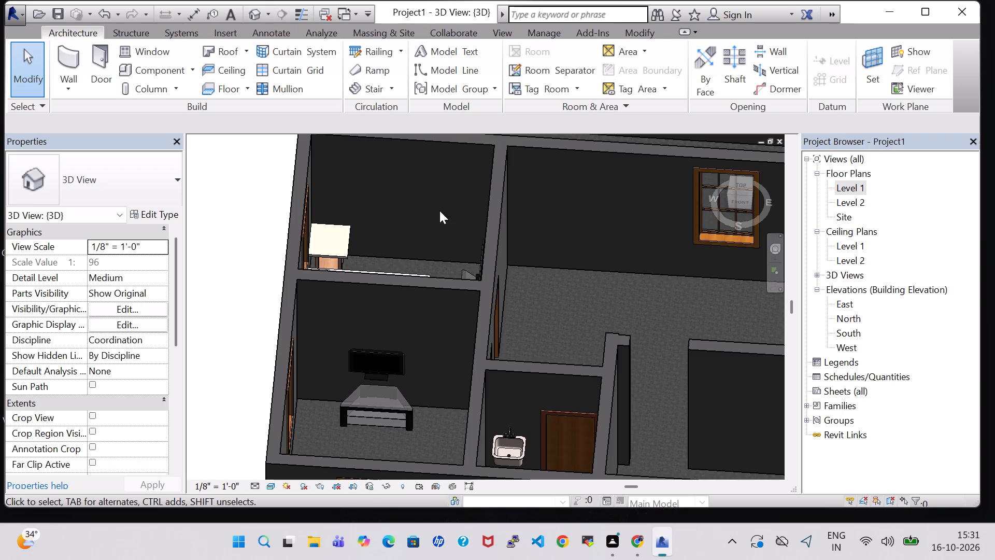
pyautogui.scroll(-5, 442, 227)
pyautogui.keyDown('shift'); pyautogui.moveTo(509, 239); pyautogui.dragTo(509, 286, button='middle'); pyautogui.keyUp('shift')
pyautogui.moveTo(571, 199); pyautogui.dragTo(534, 377, button='middle')
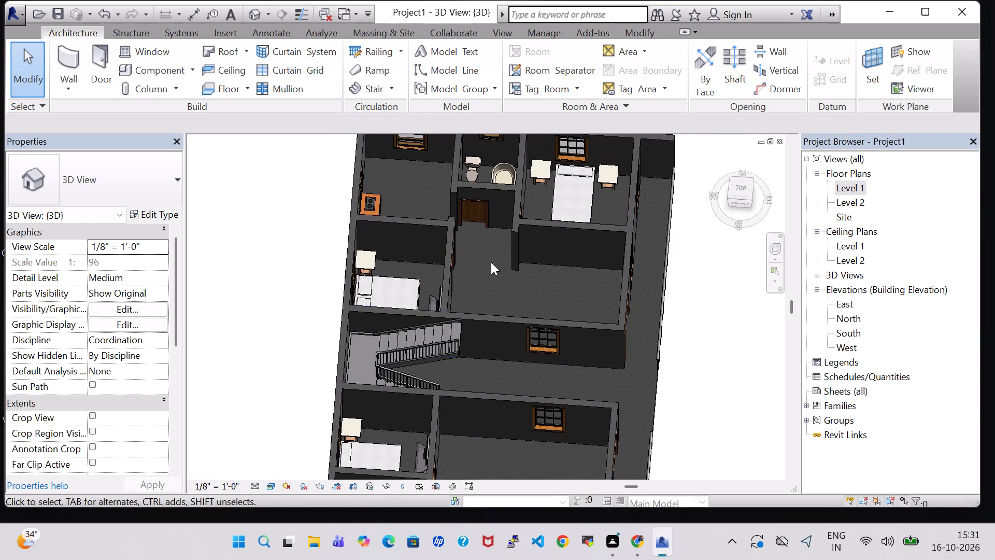
pyautogui.keyDown('shift'); pyautogui.moveTo(491, 249); pyautogui.dragTo(400, 211, button='middle'); pyautogui.keyUp('shift')
pyautogui.moveTo(538, 217); pyautogui.dragTo(471, 237, button='middle')
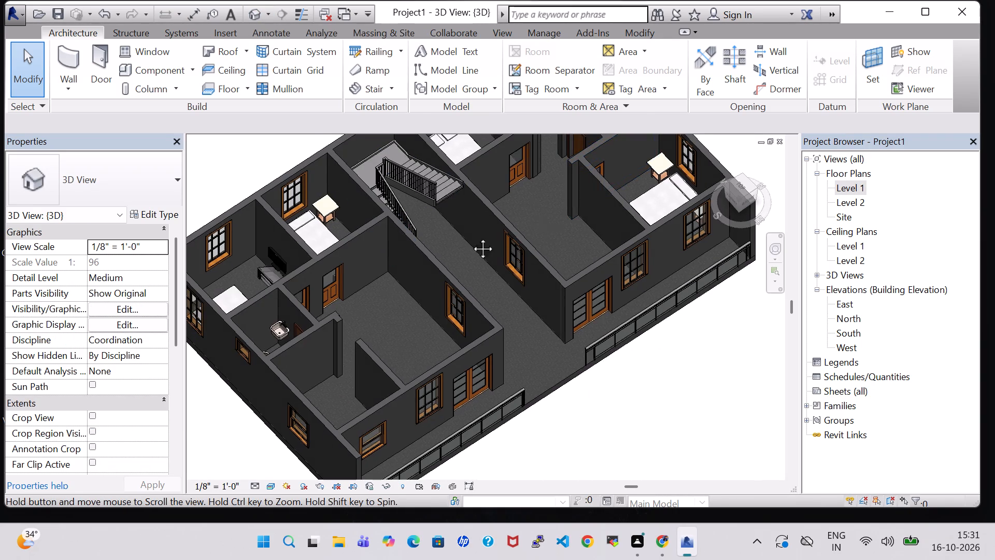
pyautogui.moveTo(471, 237); pyautogui.dragTo(276, 375, button='middle')
pyautogui.keyDown('shift'); pyautogui.moveTo(515, 250); pyautogui.dragTo(444, 213, button='middle'); pyautogui.keyUp('shift')
# Raise the 36" x 48" kitchen window above the kitchenette to a sill height of 4' 4" in the 3D view.
pyautogui.click(442, 225)
pyautogui.press('Up')
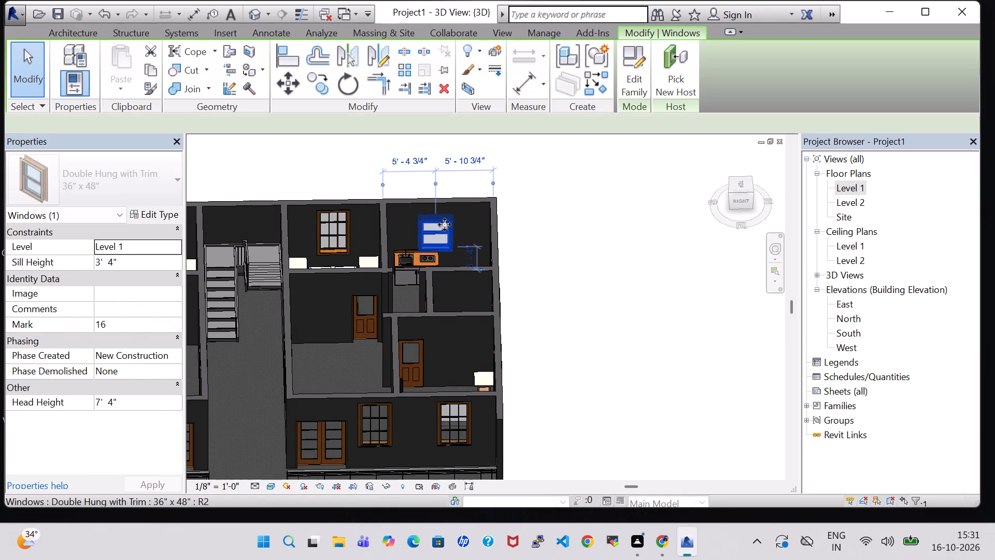
pyautogui.press('Up')
pyautogui.press('Up')
pyautogui.press('Up')
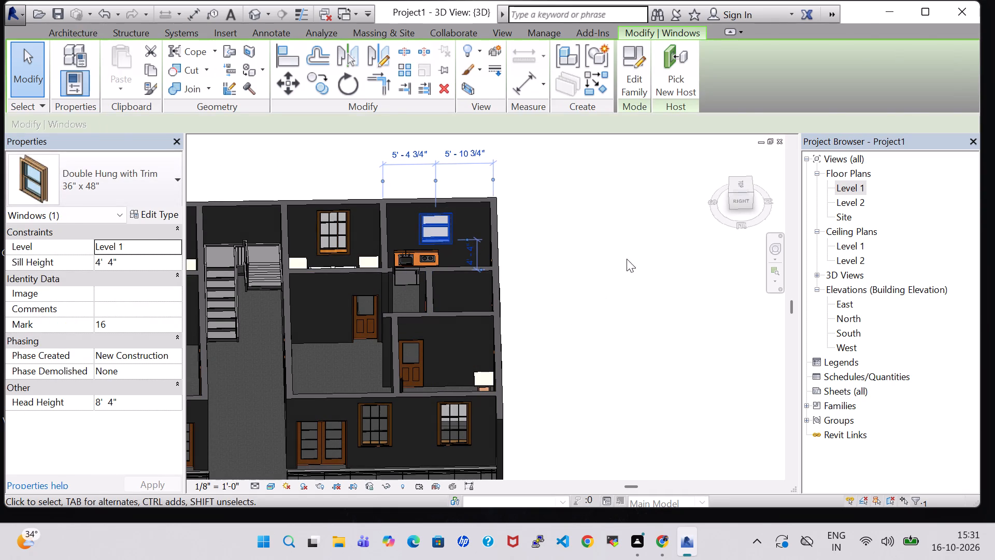
pyautogui.click(627, 259)
pyautogui.keyDown('shift'); pyautogui.moveTo(605, 241); pyautogui.dragTo(592, 320, button='middle'); pyautogui.keyUp('shift')
pyautogui.keyDown('shift'); pyautogui.scroll(-1, 605, 241); pyautogui.keyUp('shift')
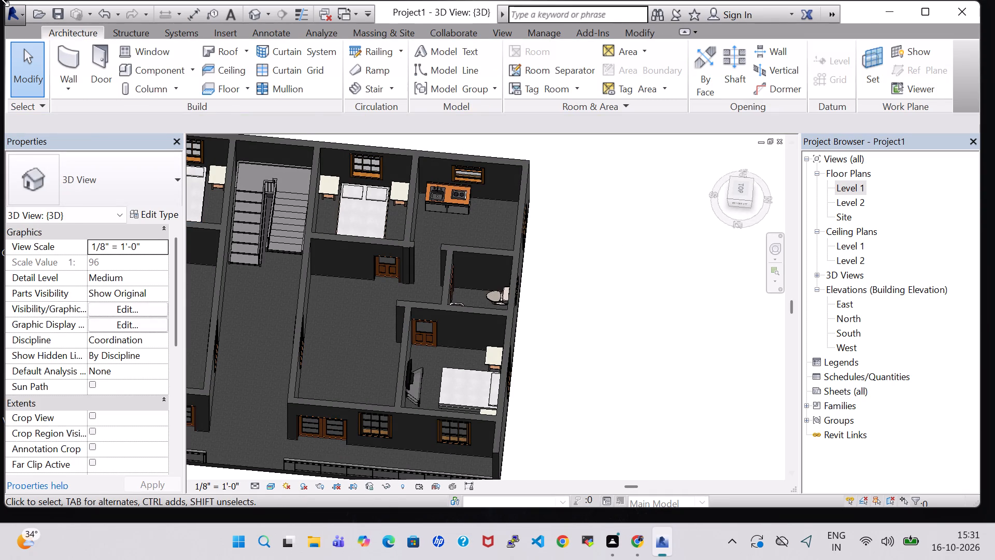
# Back in the Level 1 plan, load the Refrigerator family from the Specialty Equipment library's Domestic folder.
pyautogui.doubleClick(863, 189)
pyautogui.scroll(-1, 251, 85)
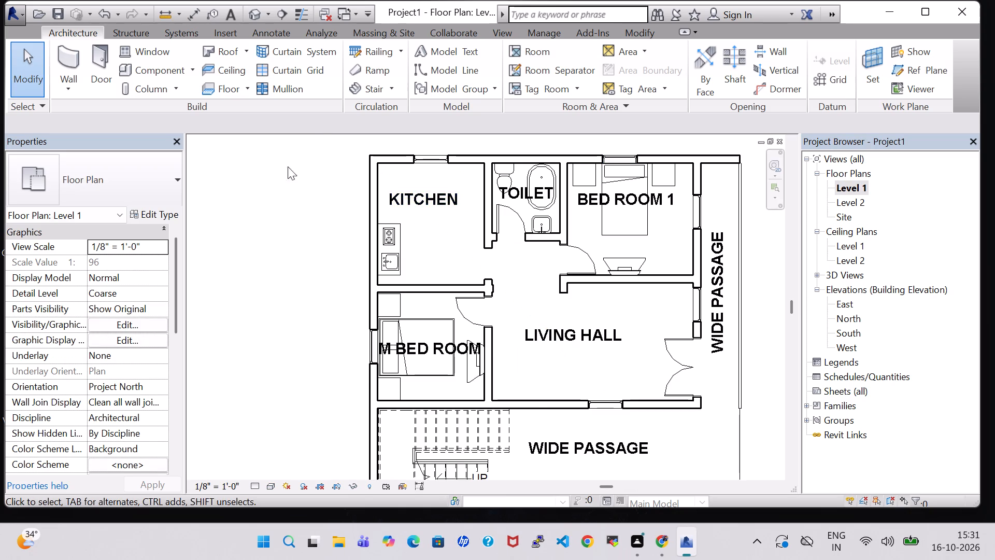
pyautogui.scroll(-3, 310, 207)
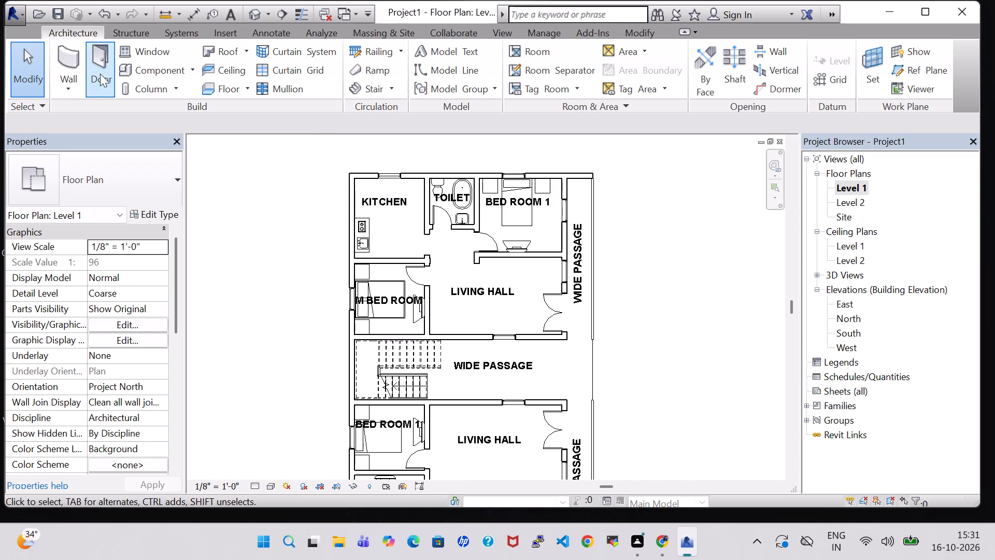
pyautogui.click(148, 73)
pyautogui.click(623, 64)
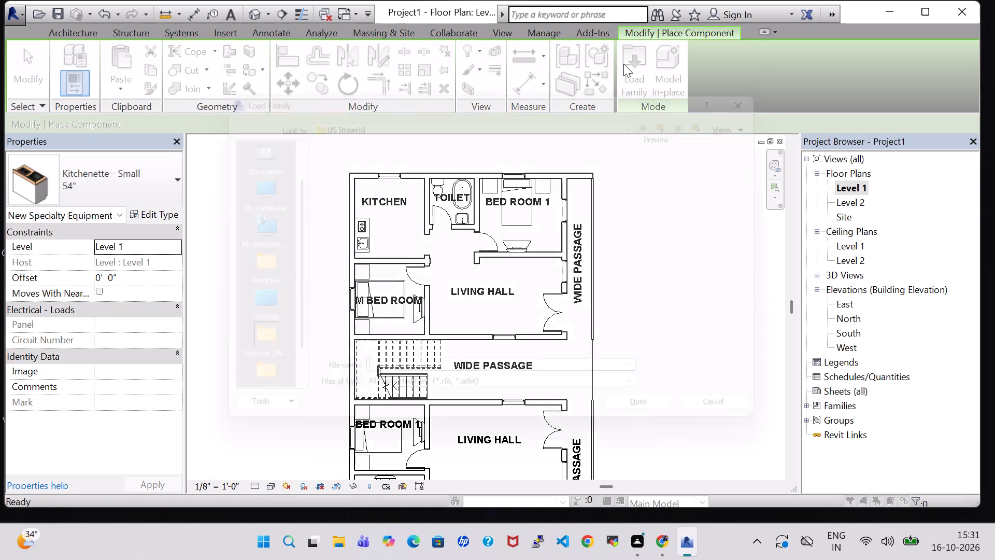
pyautogui.scroll(-3, 568, 257)
pyautogui.scroll(1, 568, 250)
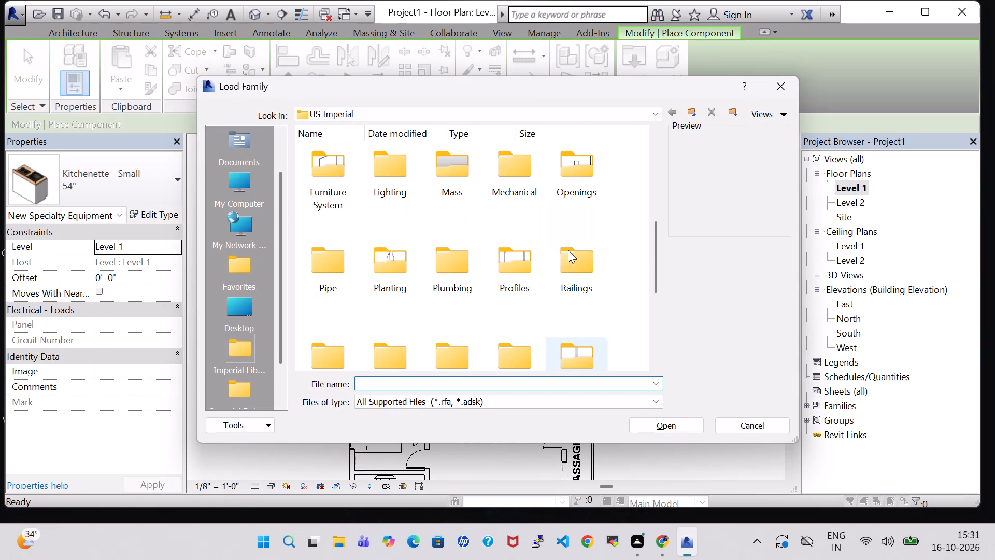
pyautogui.scroll(1, 572, 262)
pyautogui.doubleClick(575, 220)
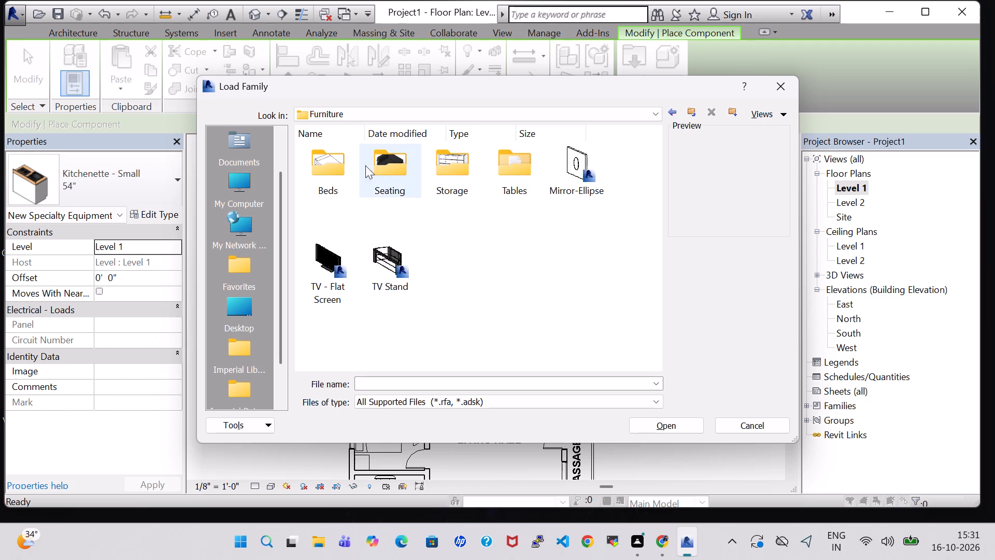
pyautogui.click(672, 111)
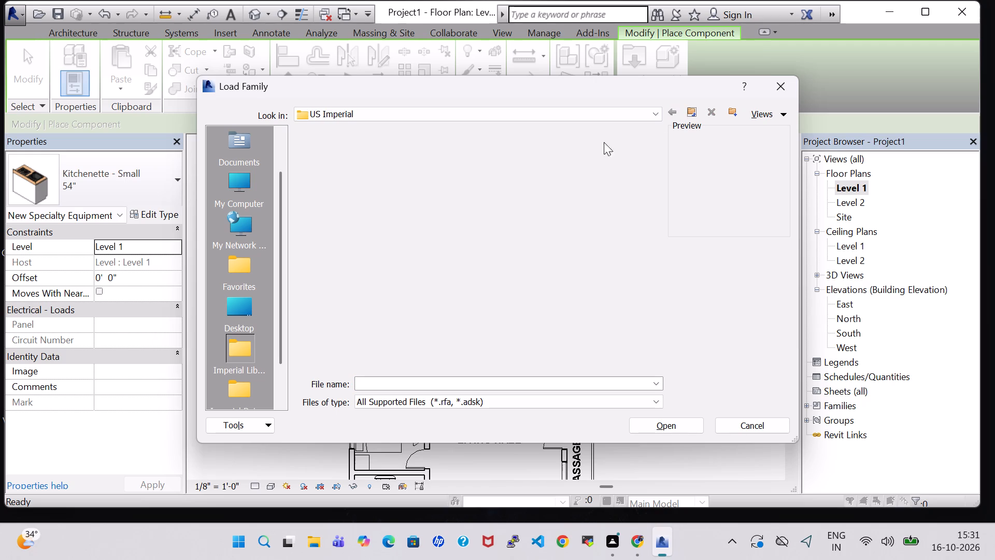
pyautogui.scroll(-2, 451, 248)
pyautogui.scroll(-2, 350, 230)
pyautogui.doubleClick(404, 165)
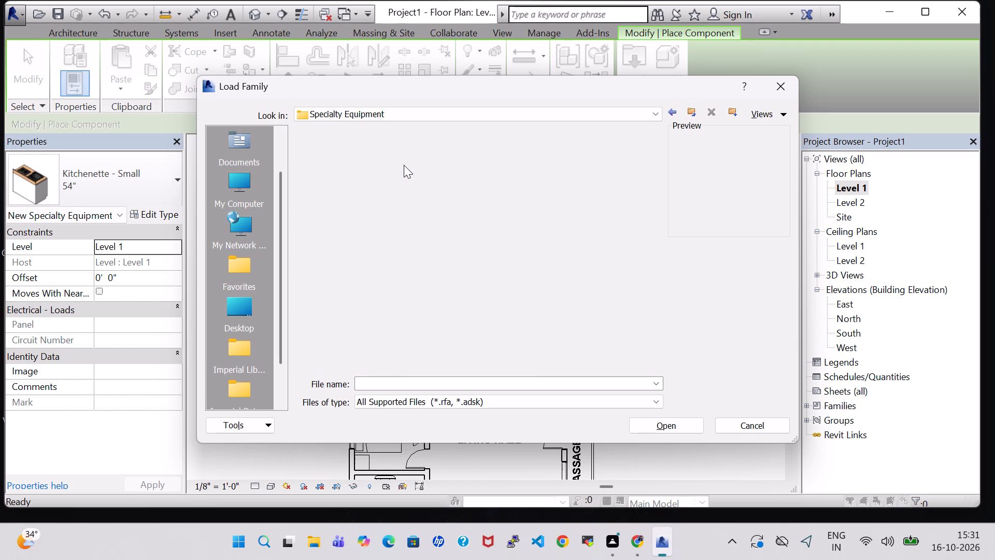
pyautogui.doubleClick(404, 165)
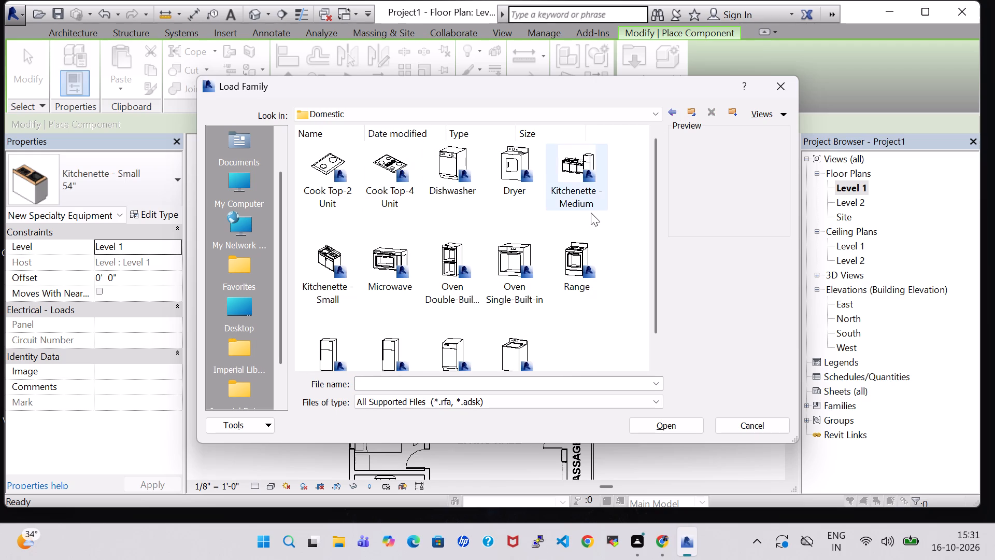
pyautogui.scroll(-2, 529, 263)
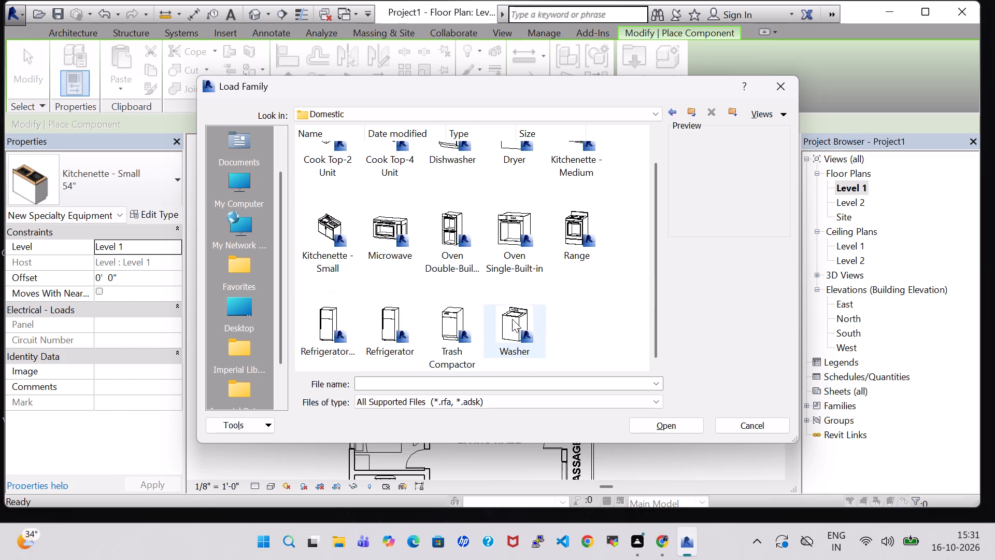
pyautogui.click(390, 323)
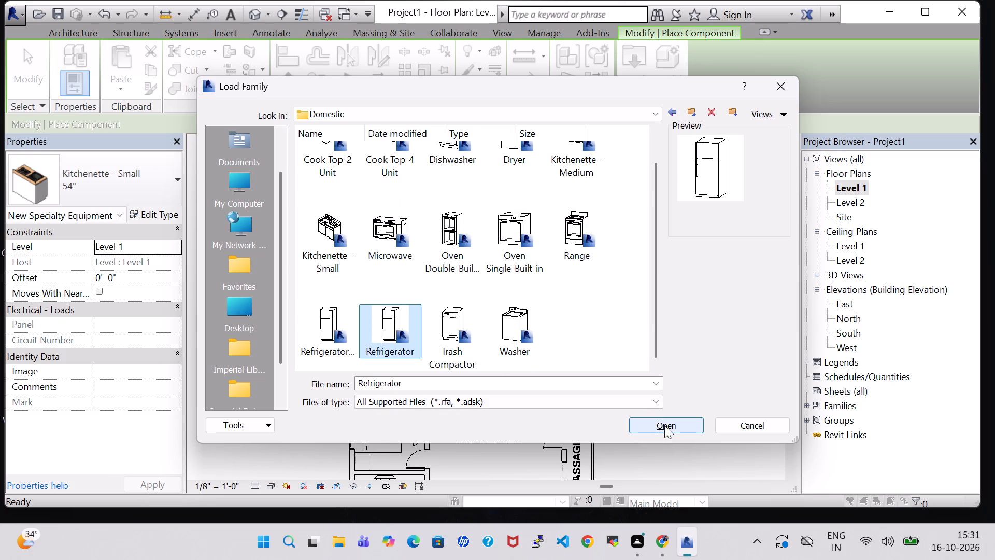
pyautogui.click(664, 425)
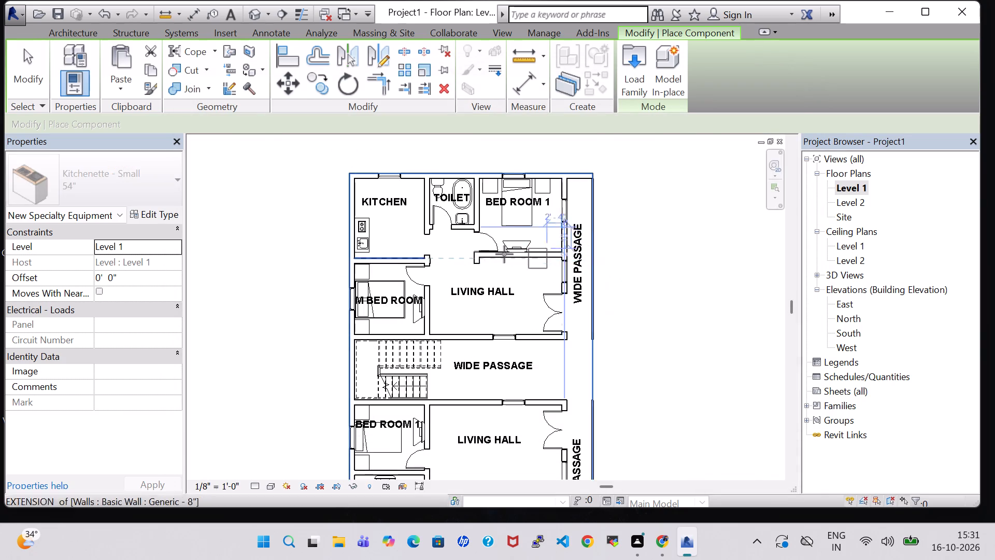
# Place a 30" x 32" RH Refrigerator against the west wall near the northwest corner of the upper unit's KITCHEN.
pyautogui.scroll(8, 475, 253)
pyautogui.moveTo(242, 180); pyautogui.dragTo(374, 285, button='middle')
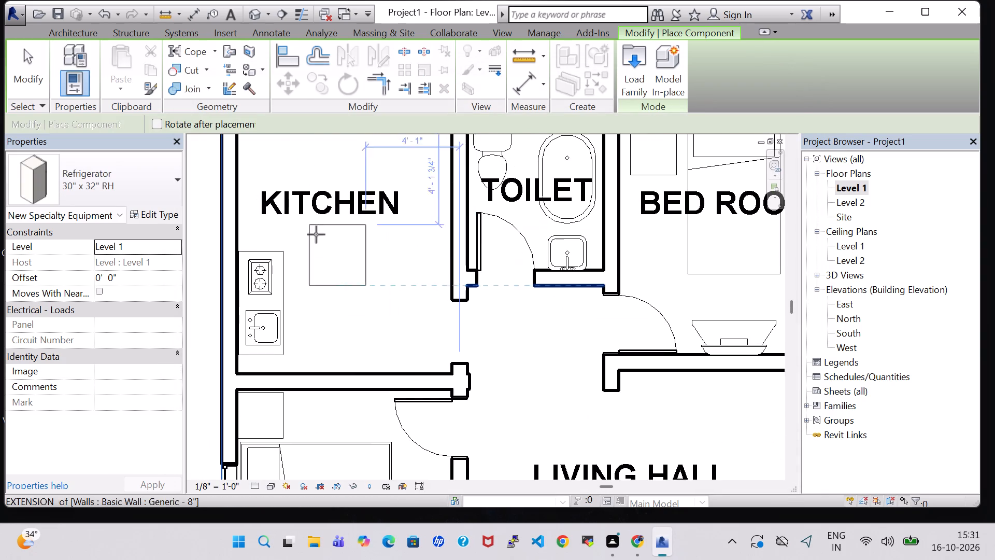
pyautogui.click(262, 174)
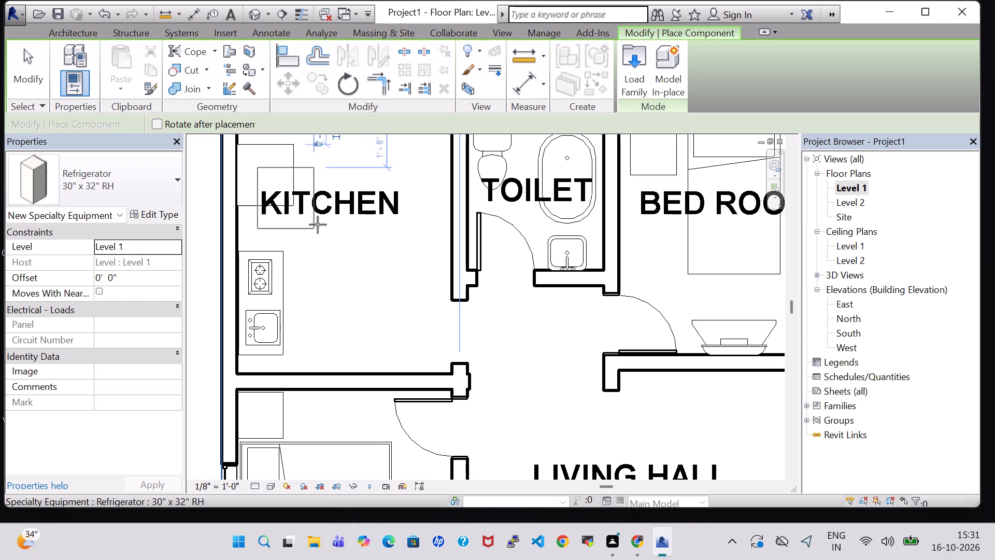
pyautogui.scroll(-3, 319, 227)
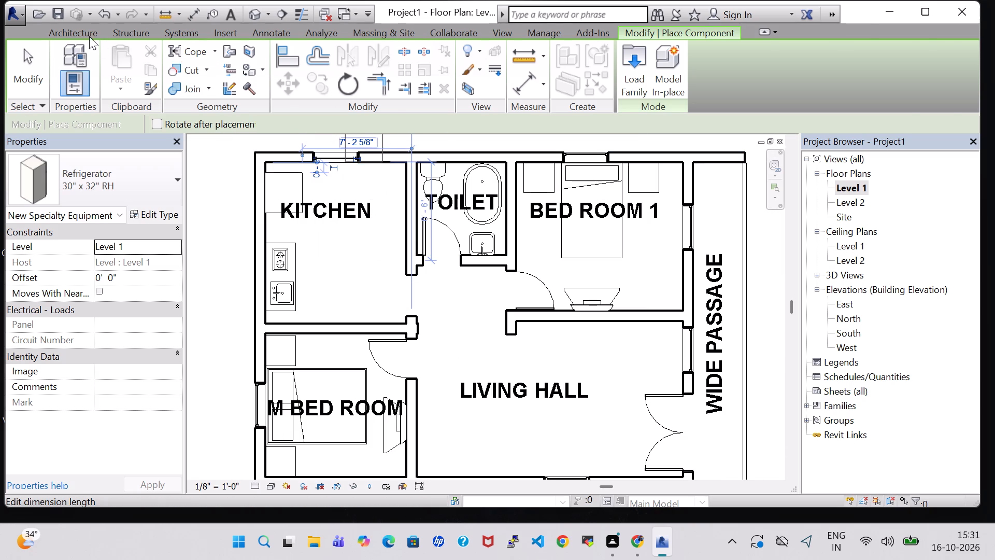
pyautogui.click(89, 36)
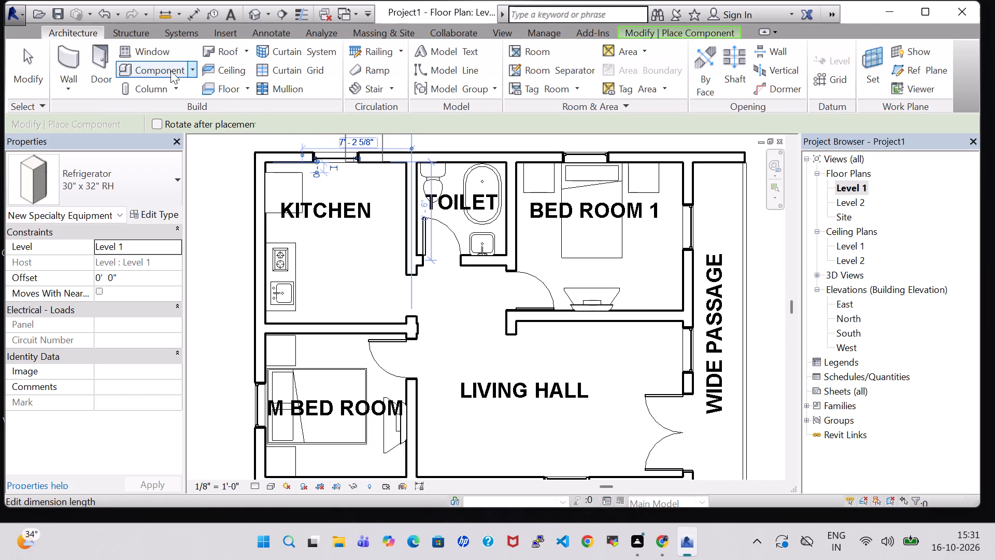
pyautogui.click(170, 71)
pyautogui.click(153, 69)
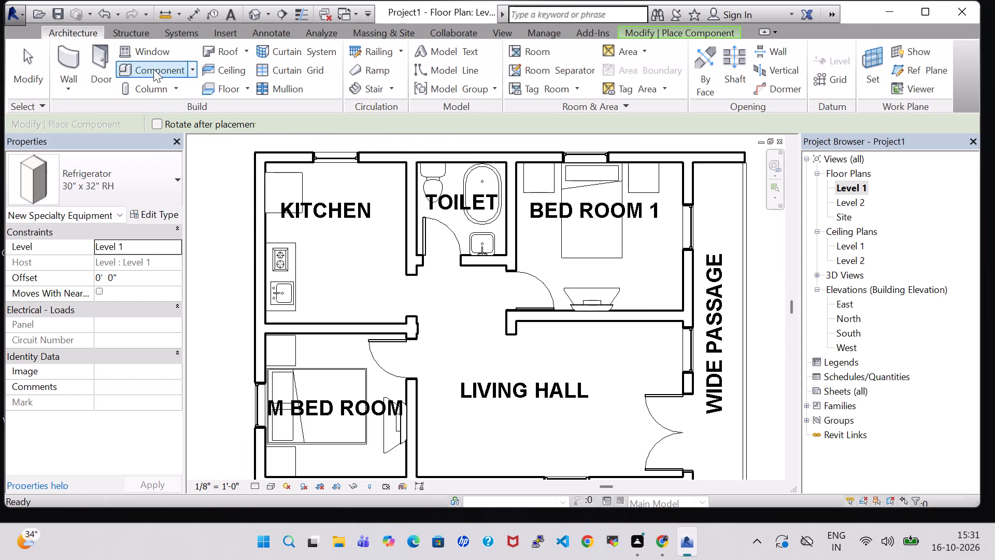
pyautogui.press('Escape')
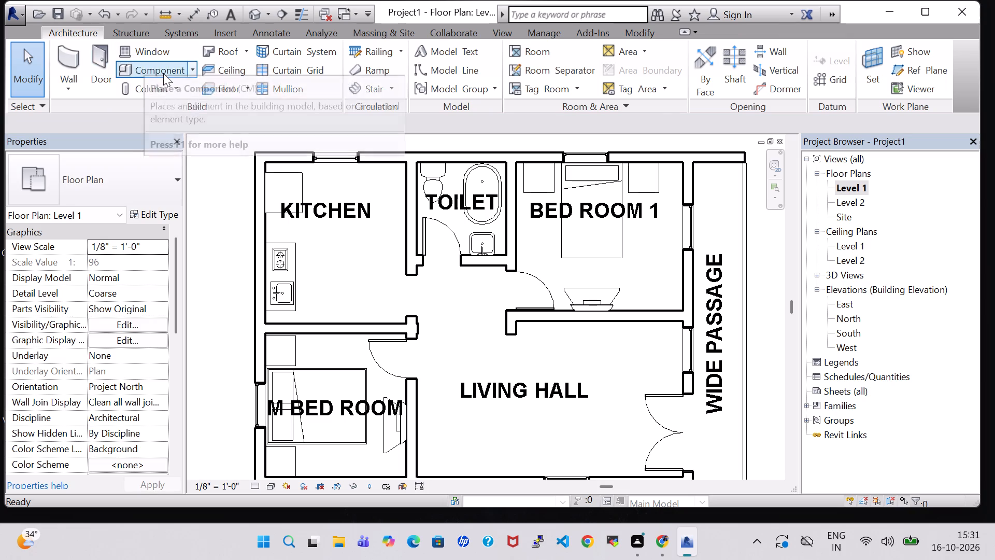
# Load the Oven Double-Built-in family from the Specialty Equipment library's Domestic folder.
pyautogui.click(158, 73)
pyautogui.click(624, 73)
pyautogui.scroll(-1, 660, 208)
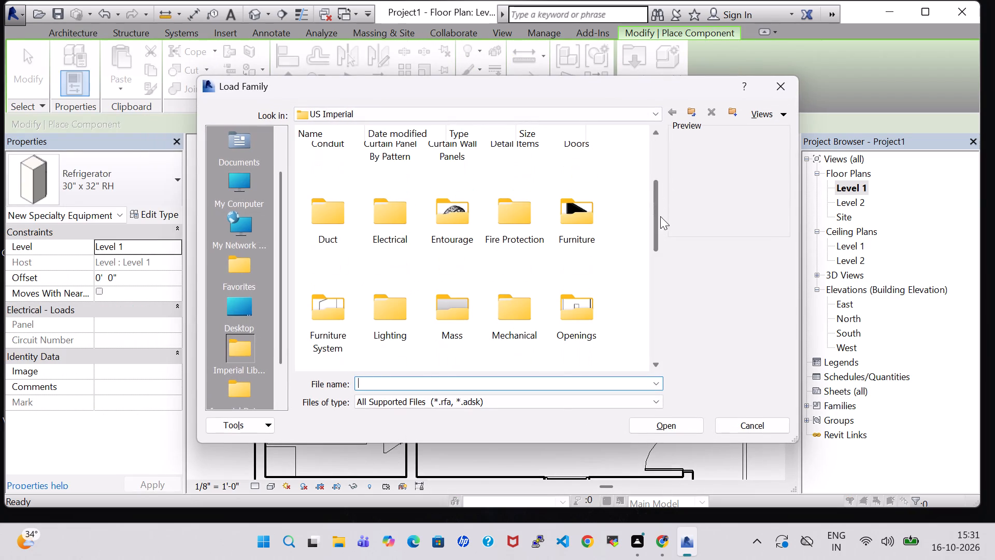
pyautogui.doubleClick(581, 239)
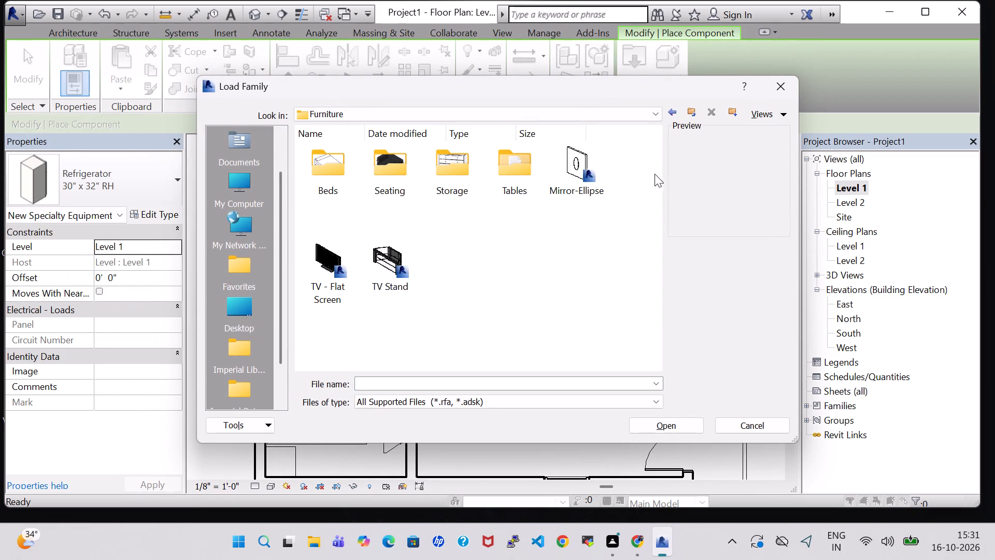
pyautogui.click(675, 116)
pyautogui.scroll(-4, 467, 192)
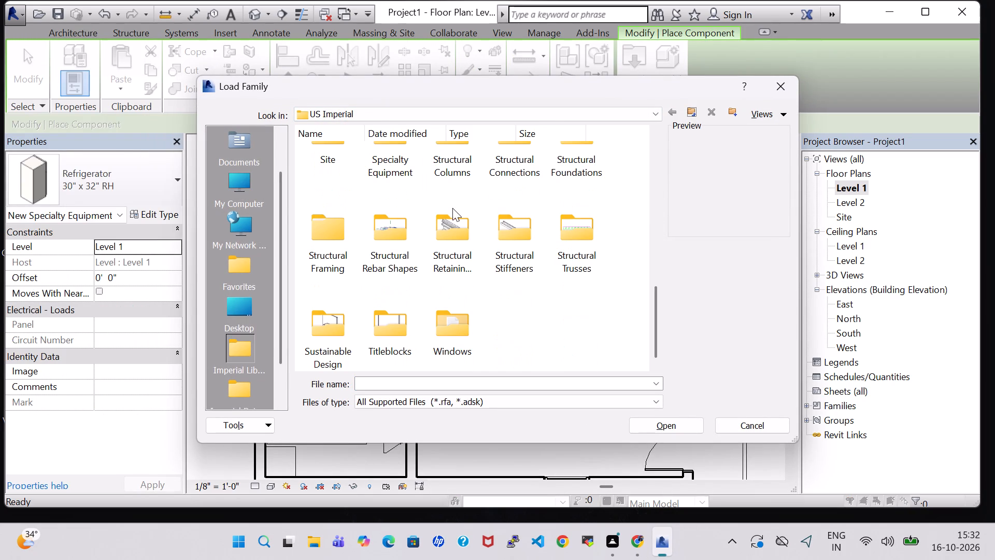
pyautogui.scroll(1, 383, 211)
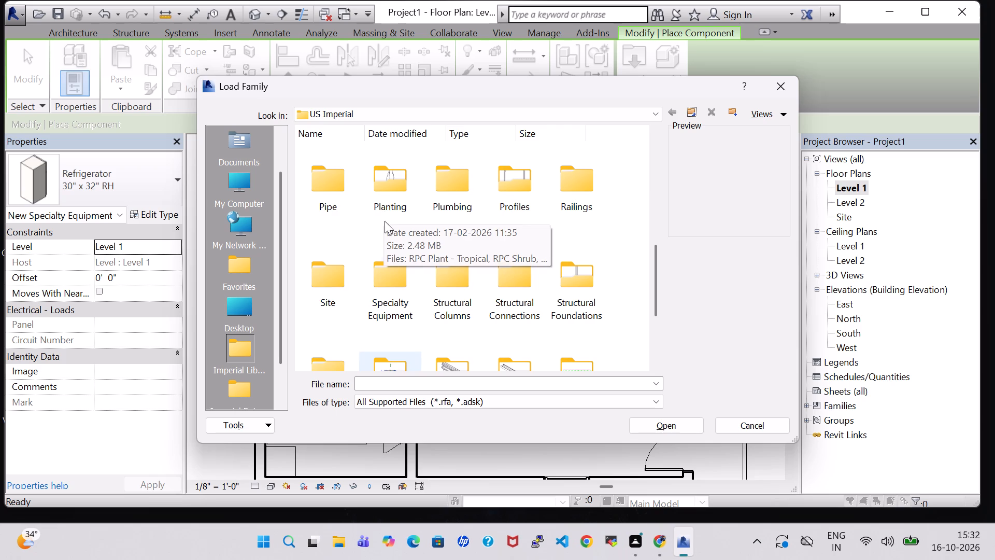
pyautogui.doubleClick(381, 276)
pyautogui.doubleClick(376, 185)
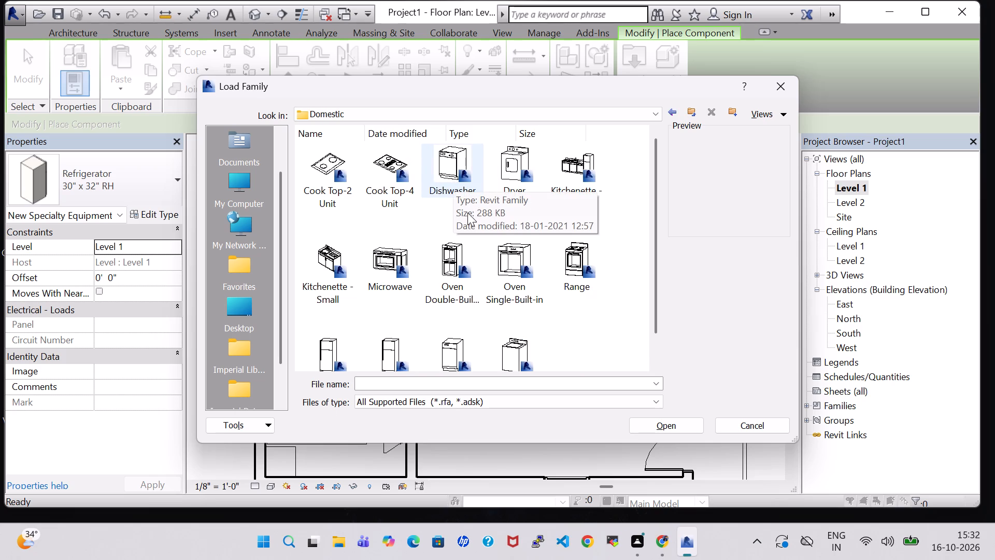
pyautogui.scroll(-1, 467, 213)
pyautogui.click(443, 233)
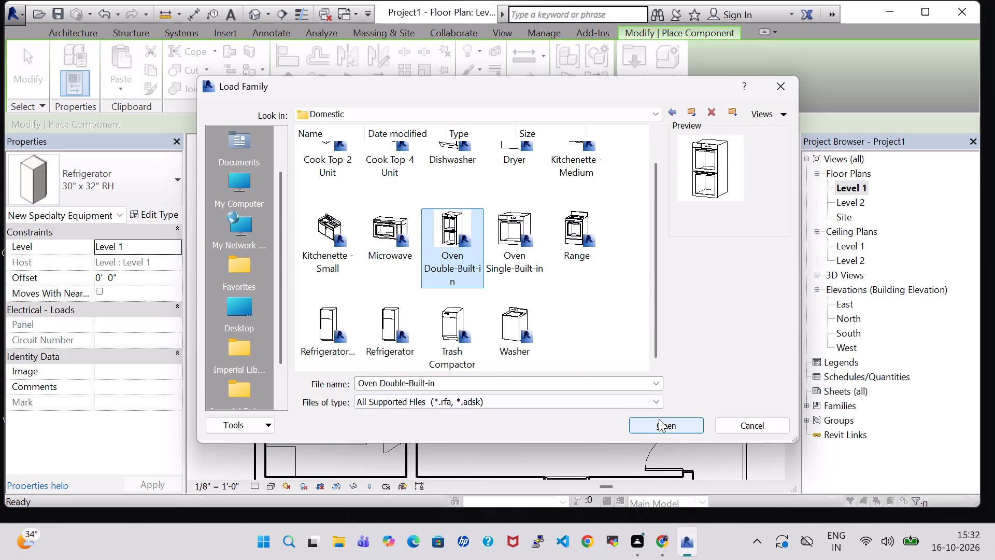
pyautogui.click(673, 428)
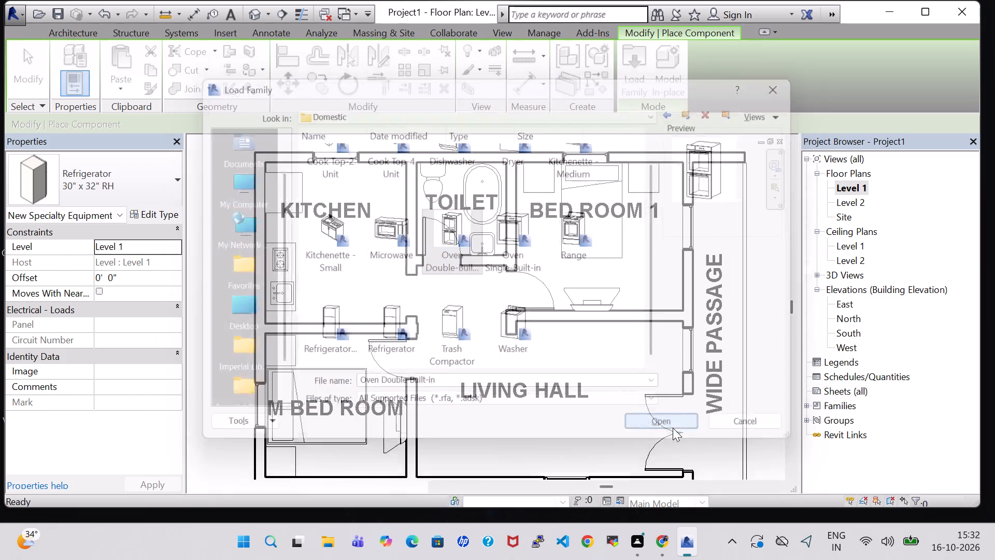
# Place the double oven, rotated to face north, against the KITCHEN's south wall, its centre about 4' 3" from the west wall.
pyautogui.press('space')
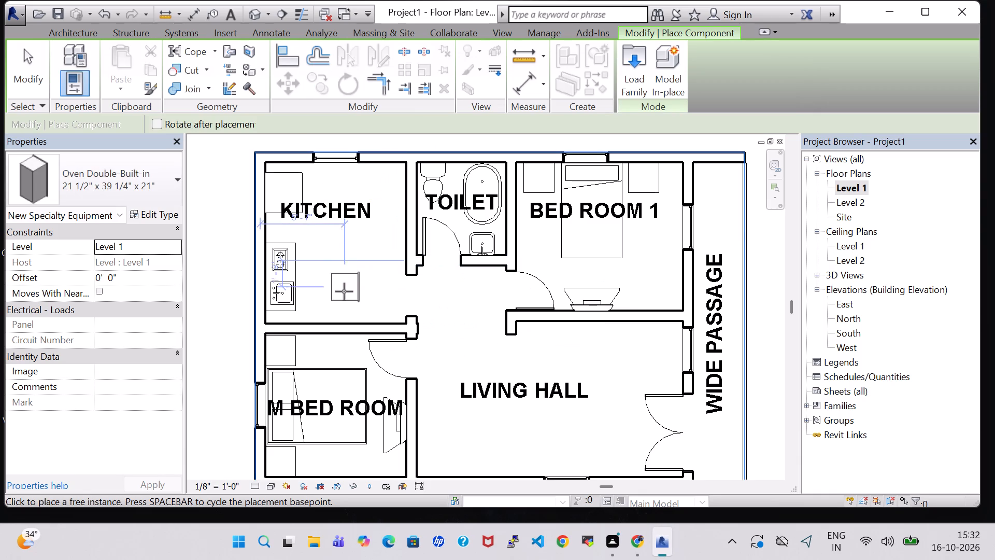
pyautogui.press('space')
pyautogui.click(325, 305)
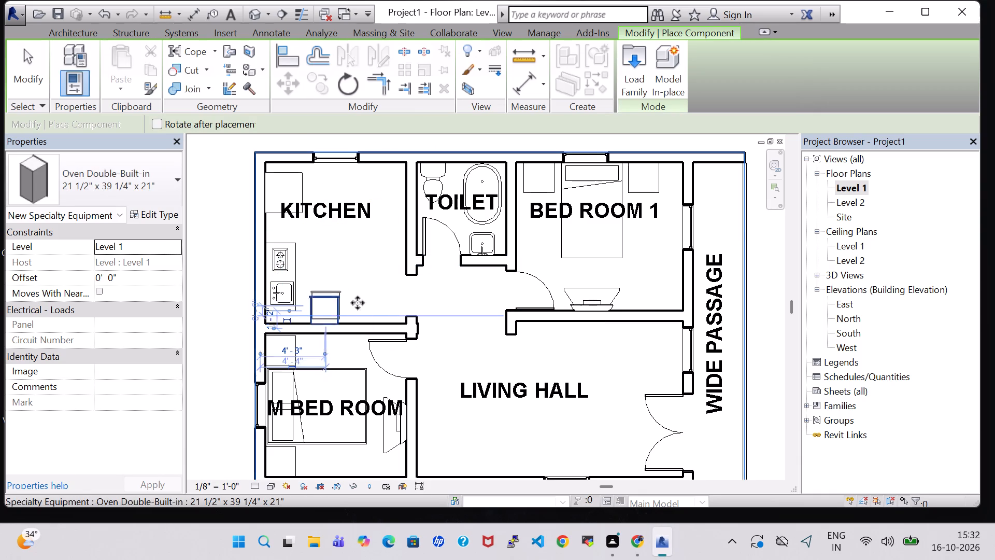
pyautogui.click(81, 35)
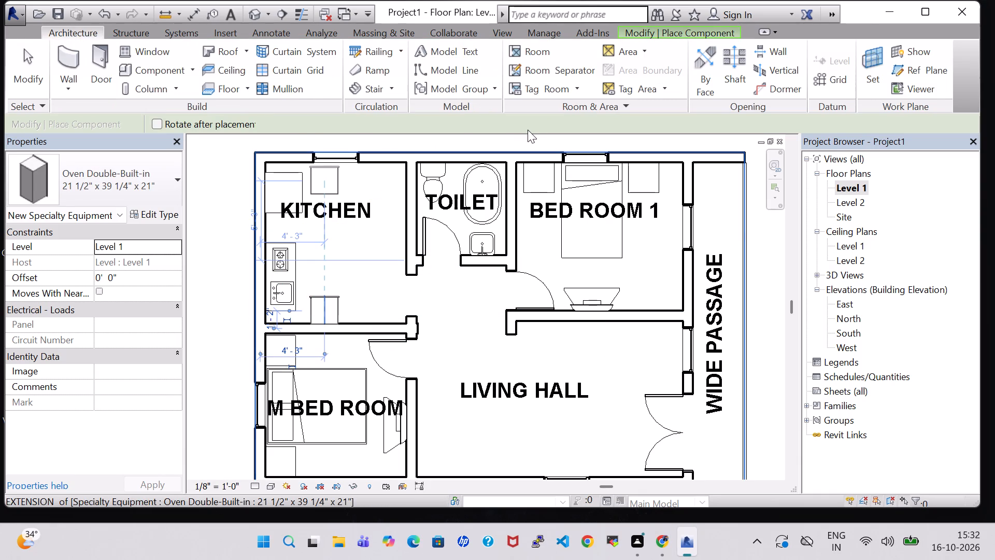
pyautogui.press('Escape')
pyautogui.press('Escape')
# Load the Dishwasher family from the Specialty Equipment library's Domestic folder.
pyautogui.click(162, 69)
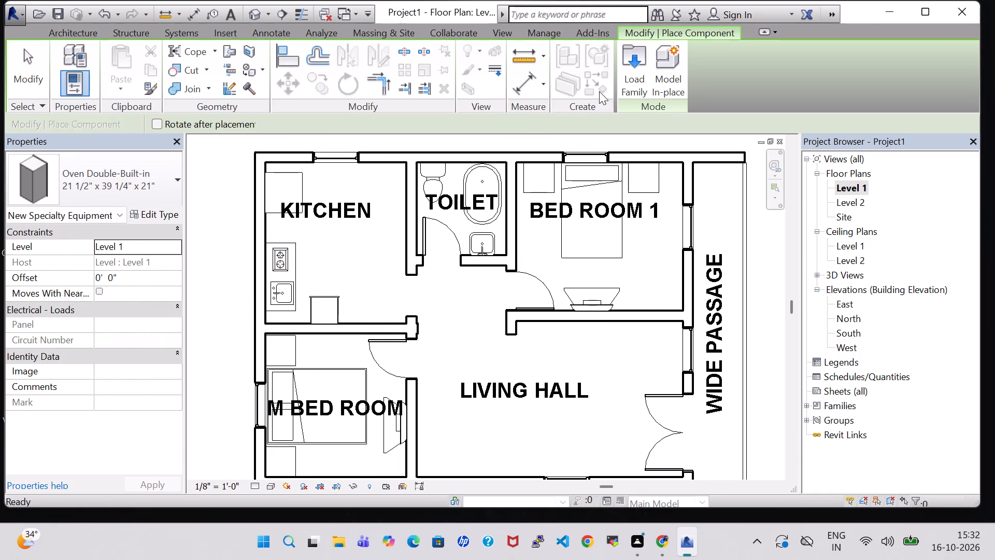
pyautogui.click(629, 91)
pyautogui.scroll(-2, 560, 235)
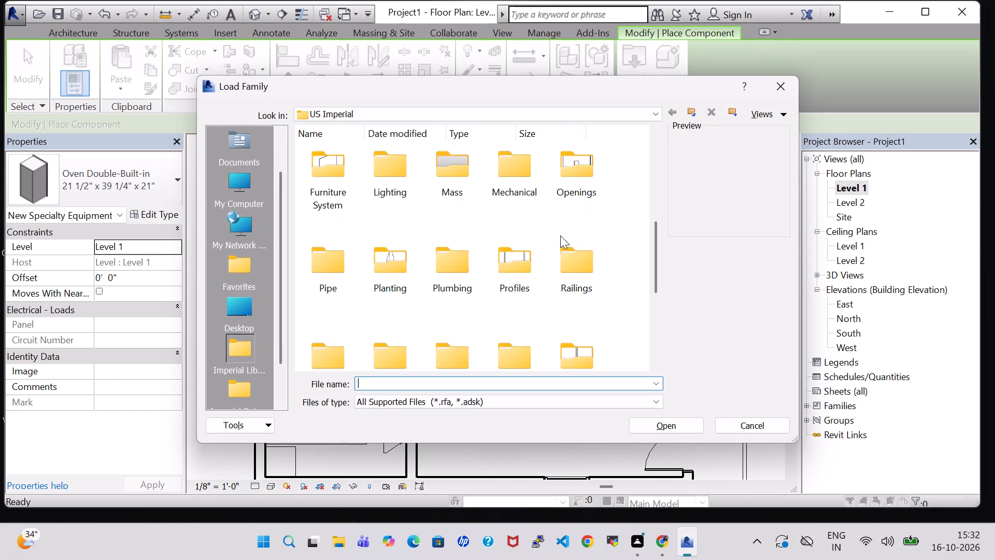
pyautogui.scroll(-1, 560, 235)
pyautogui.doubleClick(409, 240)
pyautogui.doubleClick(386, 160)
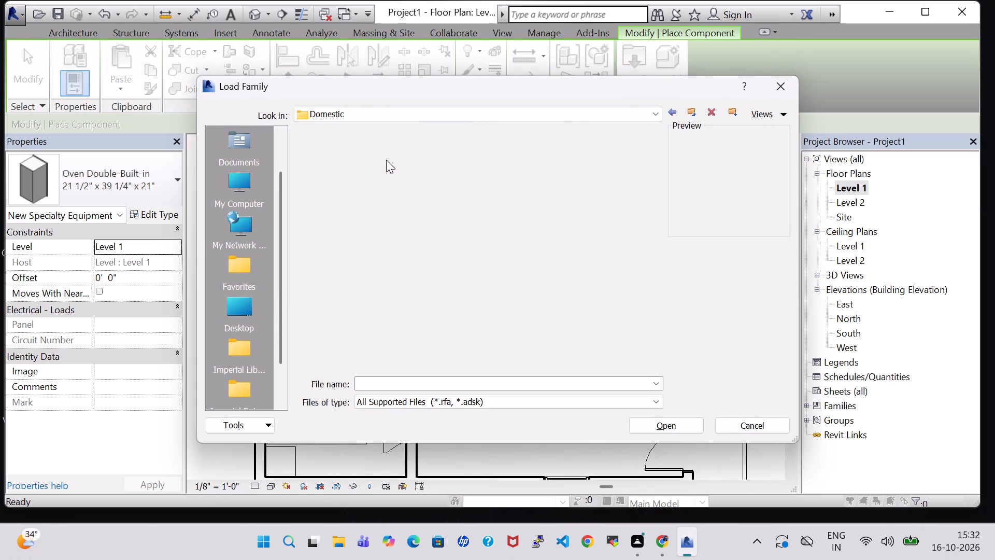
pyautogui.click(451, 165)
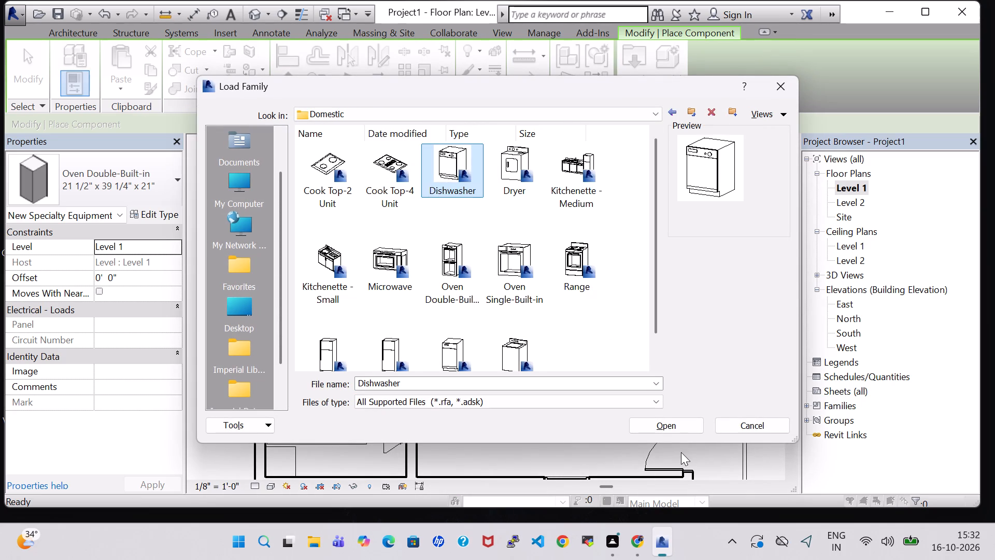
pyautogui.scroll(-1, 514, 285)
pyautogui.scroll(1, 685, 453)
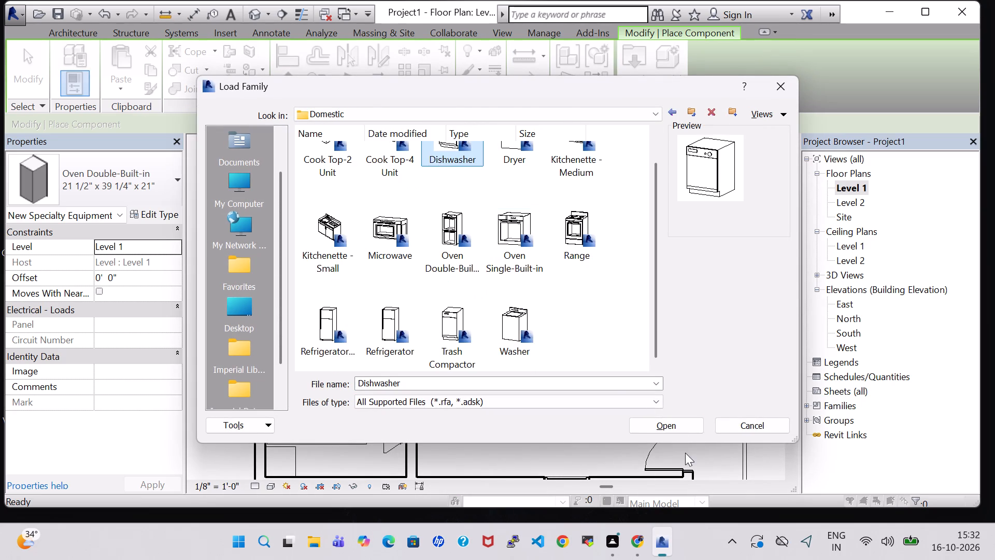
pyautogui.click(679, 429)
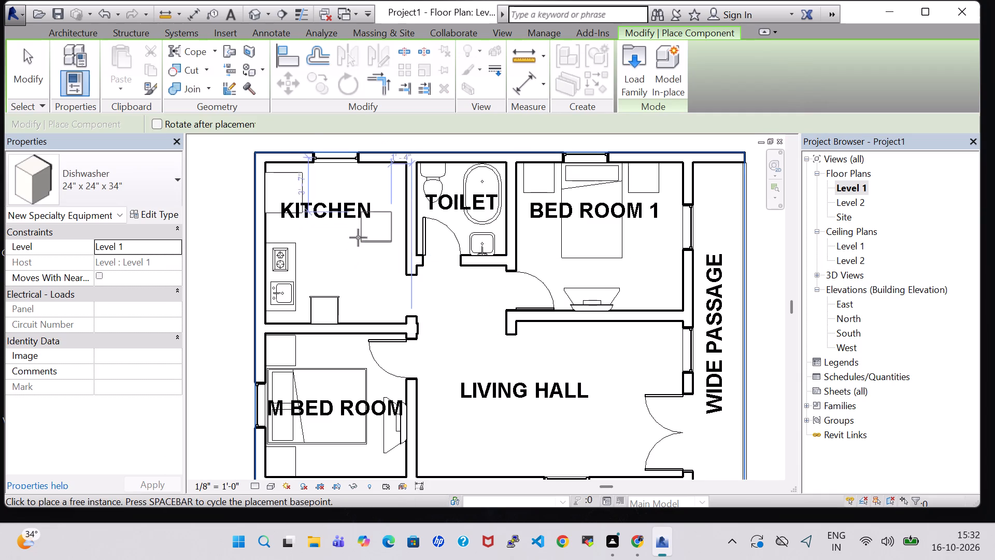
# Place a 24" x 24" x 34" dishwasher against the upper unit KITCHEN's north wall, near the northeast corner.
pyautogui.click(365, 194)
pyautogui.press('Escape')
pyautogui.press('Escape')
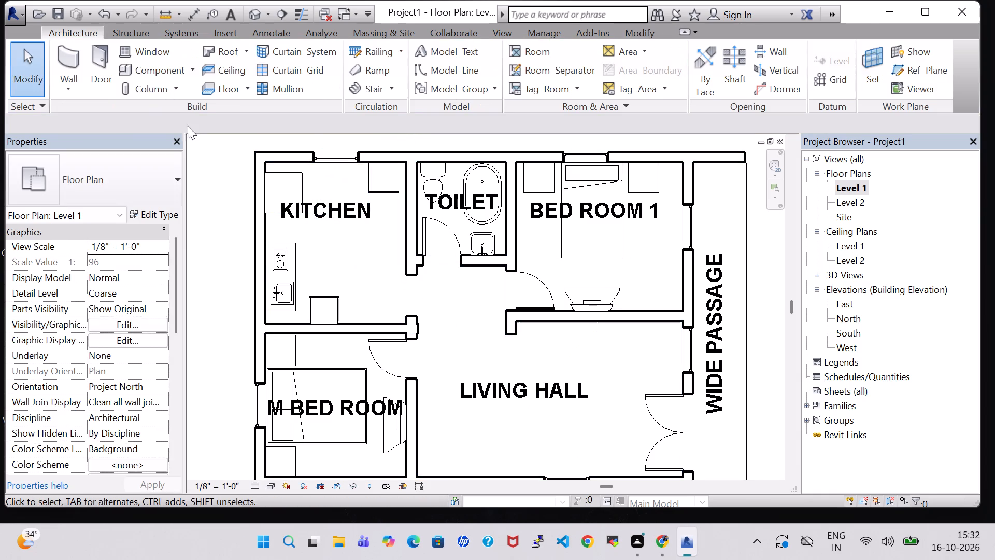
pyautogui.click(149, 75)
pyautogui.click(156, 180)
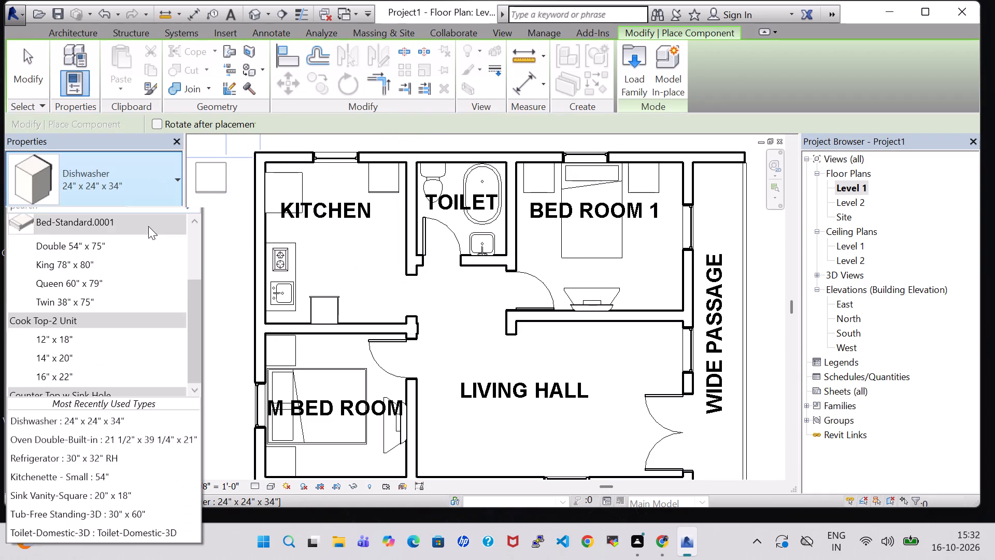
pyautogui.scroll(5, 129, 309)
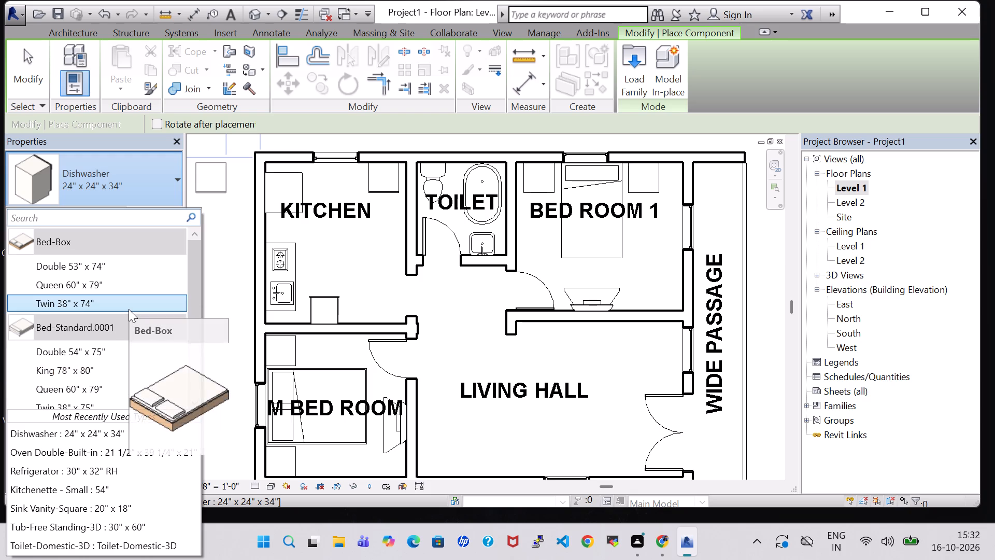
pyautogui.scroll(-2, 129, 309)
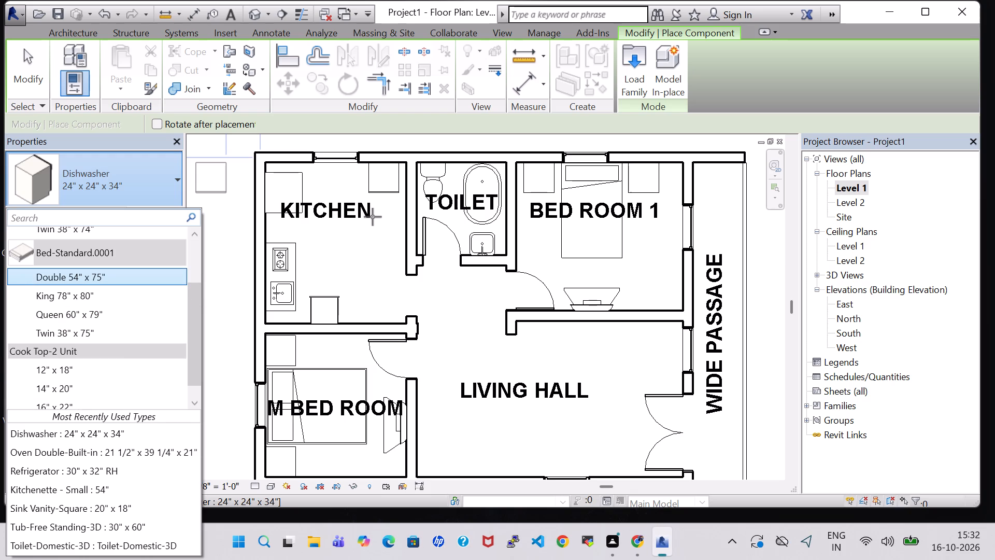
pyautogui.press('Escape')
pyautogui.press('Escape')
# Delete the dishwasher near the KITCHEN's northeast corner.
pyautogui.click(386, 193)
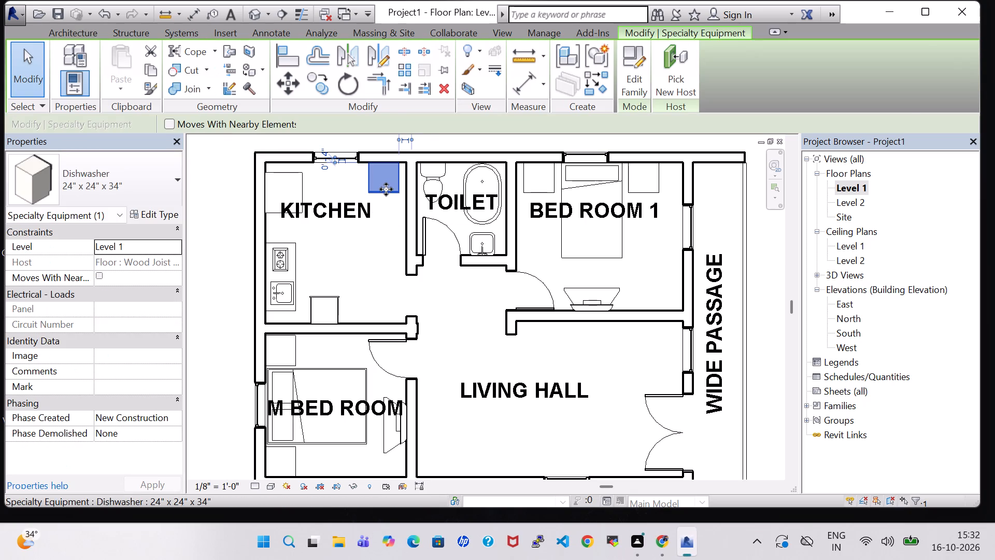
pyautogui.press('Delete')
# Place a 24" x 24" x 34" dishwasher in the KITCHEN just northeast of the double oven, about 2' 10" from the east wall.
pyautogui.click(140, 72)
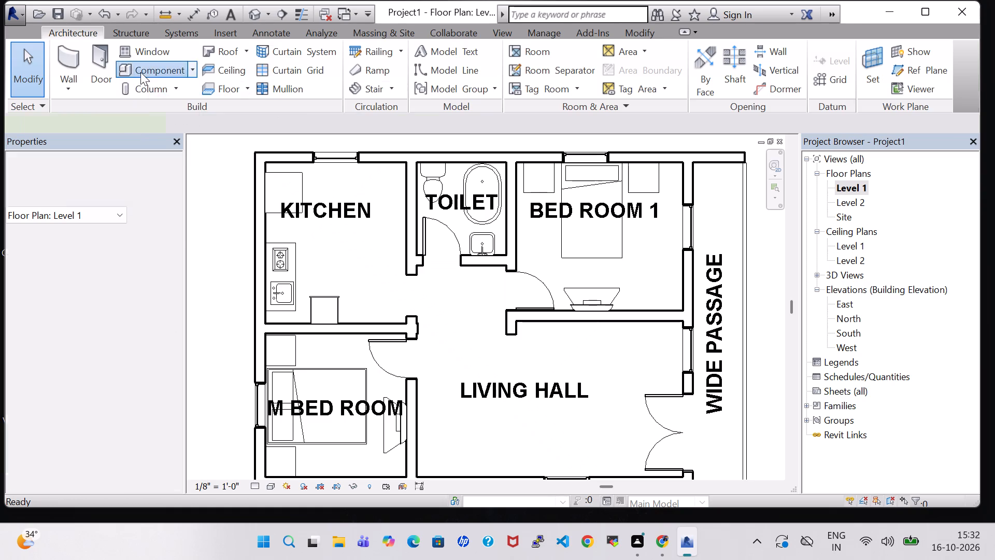
pyautogui.click(140, 164)
pyautogui.scroll(-1, 88, 328)
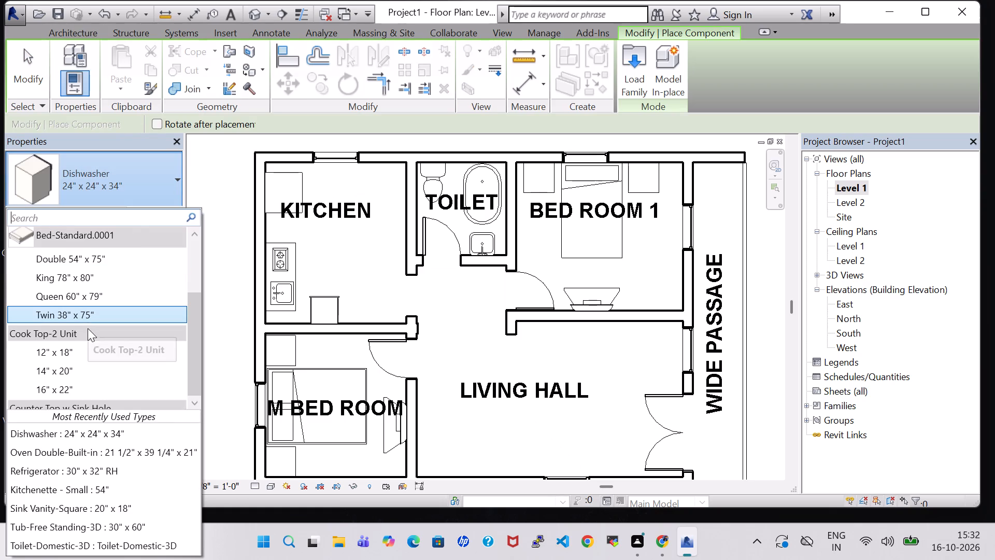
pyautogui.scroll(-1, 88, 331)
pyautogui.scroll(-2, 118, 374)
pyautogui.moveTo(195, 349); pyautogui.dragTo(197, 395)
pyautogui.click(79, 405)
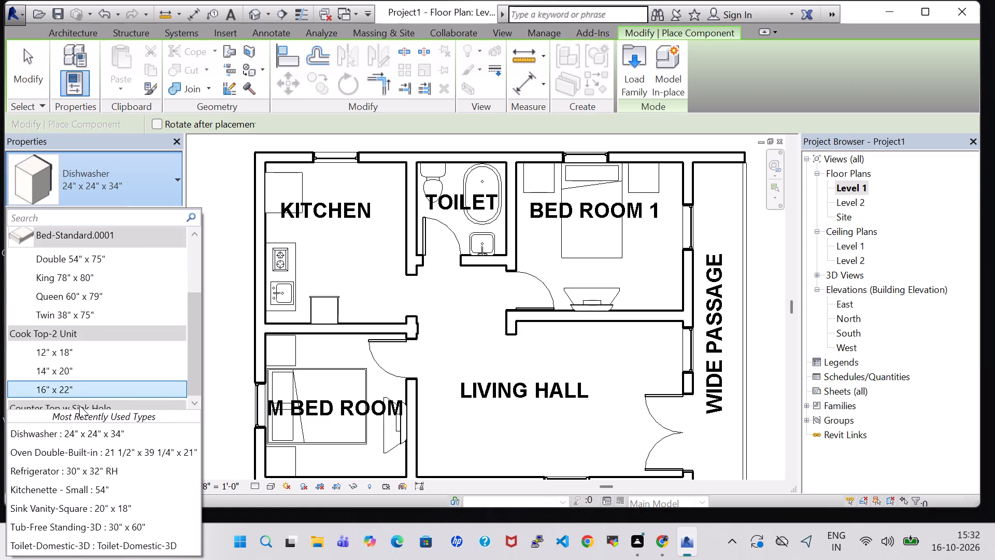
pyautogui.click(195, 335)
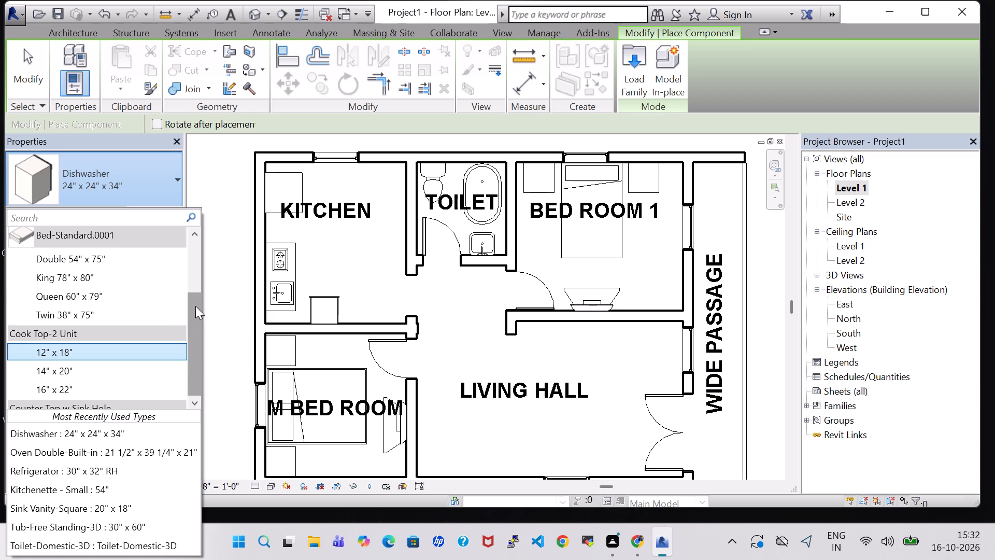
pyautogui.click(195, 299)
pyautogui.doubleClick(193, 264)
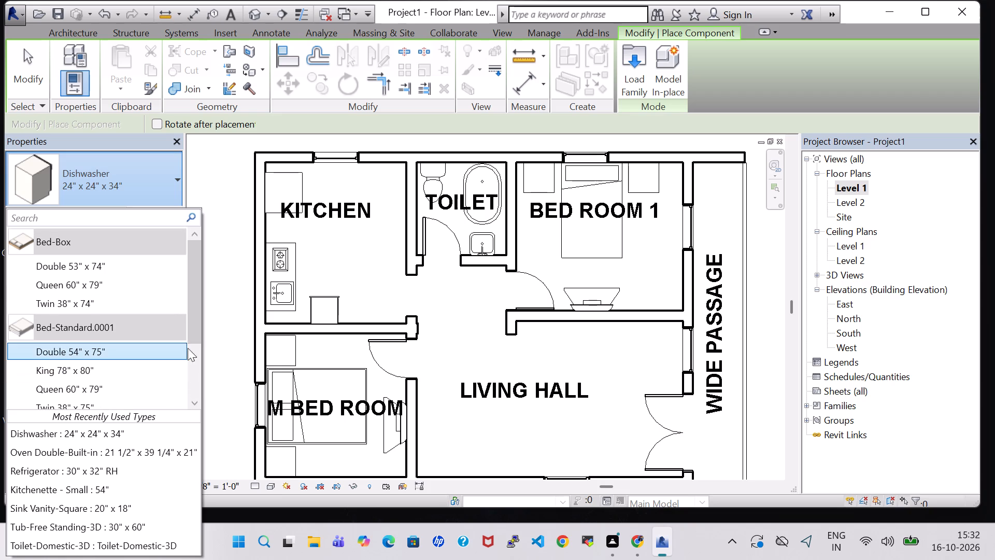
pyautogui.moveTo(195, 282); pyautogui.dragTo(201, 421)
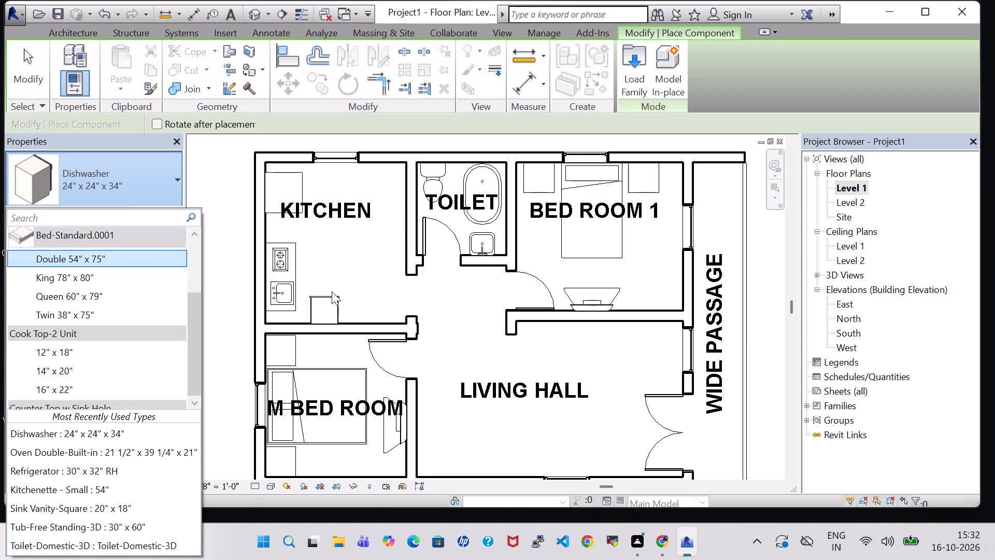
pyautogui.click(331, 298)
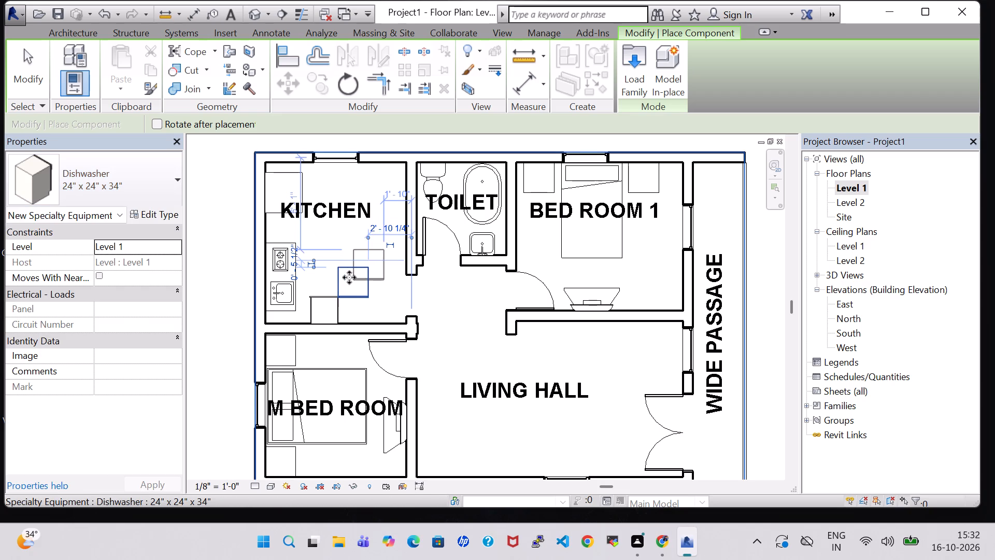
pyautogui.press('Escape')
pyautogui.press('Escape')
# Nudge the dishwasher north against the KITCHEN's north wall and east to just short of the east wall.
pyautogui.click(352, 264)
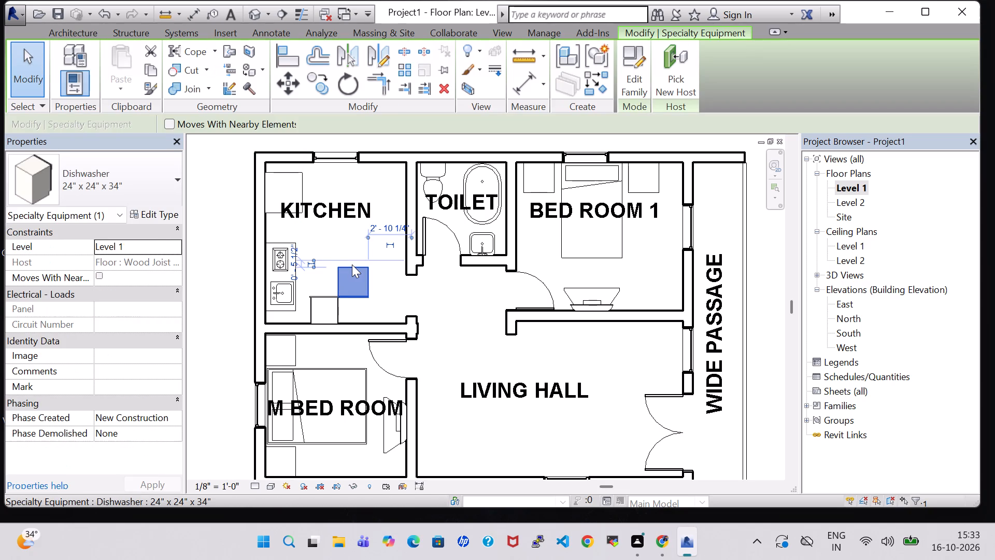
pyautogui.press('Up')
pyautogui.press('Up')
pyautogui.press('Up')
pyautogui.press('Up')
pyautogui.press('Up')
pyautogui.press('Up')
pyautogui.press('Up')
pyautogui.press('Up')
pyautogui.press('Up')
pyautogui.press('Up')
pyautogui.press('Up')
pyautogui.press('Up')
pyautogui.press('Up')
pyautogui.press('Up')
pyautogui.press('Up')
pyautogui.press('Up')
pyautogui.press('Up')
pyautogui.press('Up')
pyautogui.press('Up')
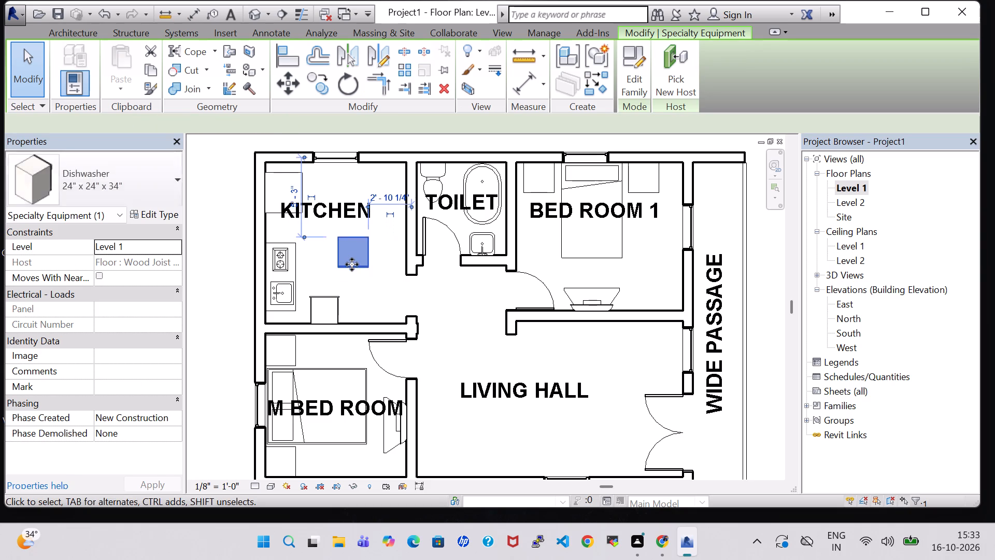
pyautogui.press('Up')
pyautogui.press('Up')
pyautogui.press('Up')
pyautogui.press('Up')
pyautogui.press('Up')
pyautogui.press('Up')
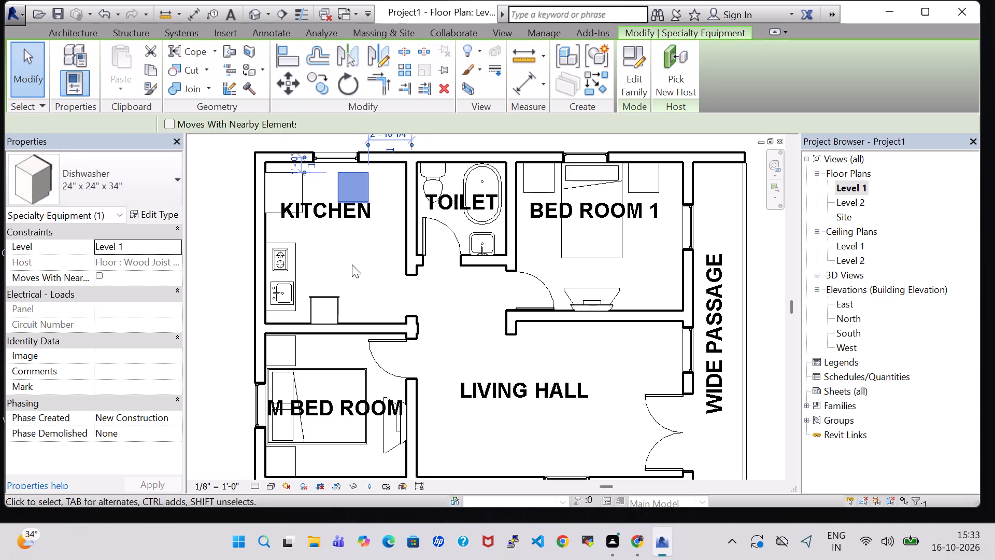
pyautogui.press('Up')
pyautogui.press('Up')
pyautogui.press('Right')
pyautogui.press('Right')
pyautogui.press('Right')
pyautogui.press('Right')
pyautogui.press('Right')
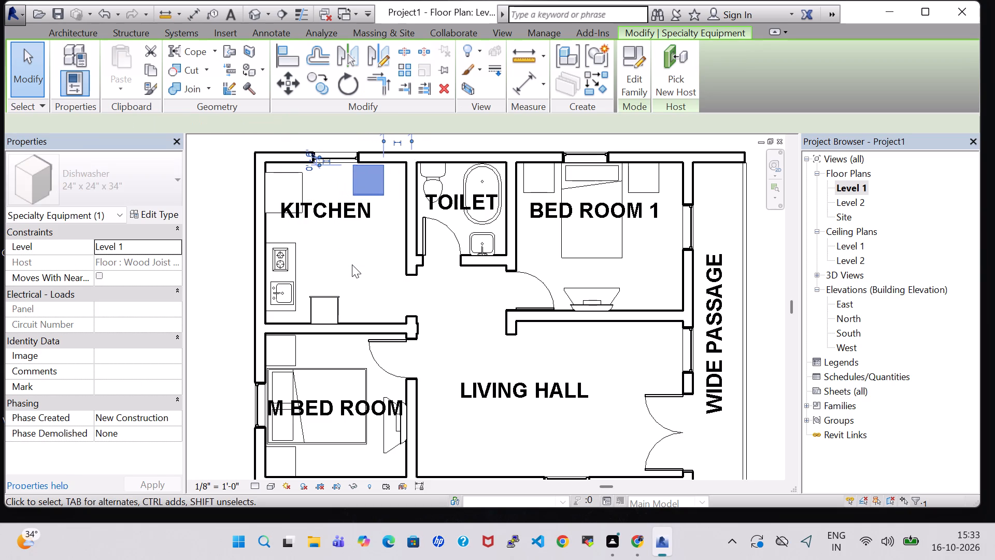
pyautogui.press('Right')
pyautogui.press('Up')
pyautogui.press('Right')
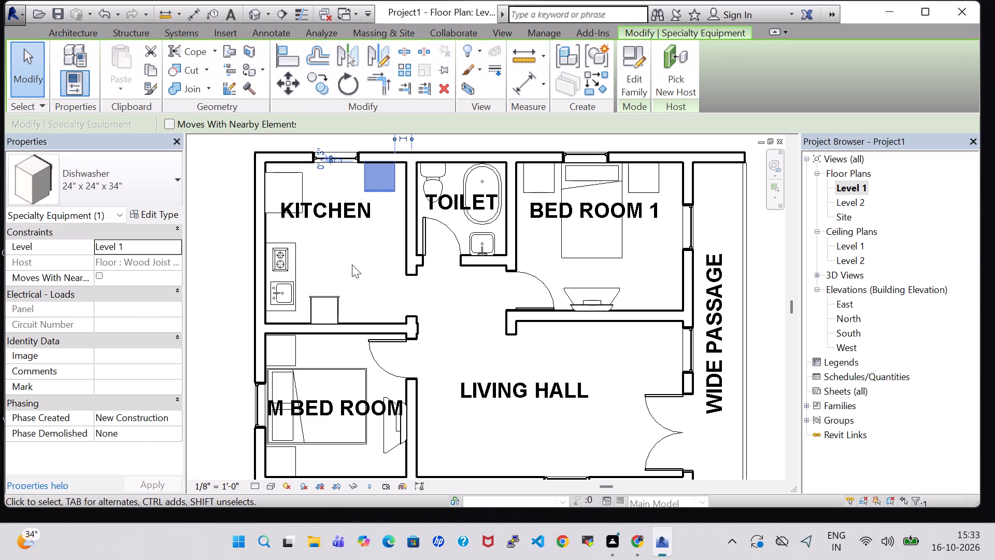
pyautogui.press('Down')
pyautogui.press('Up')
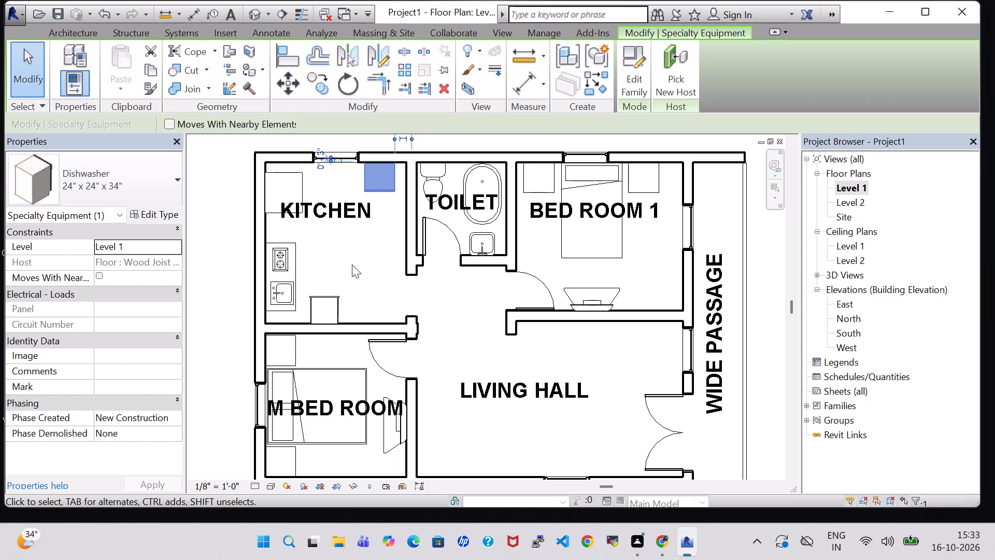
pyautogui.click(211, 222)
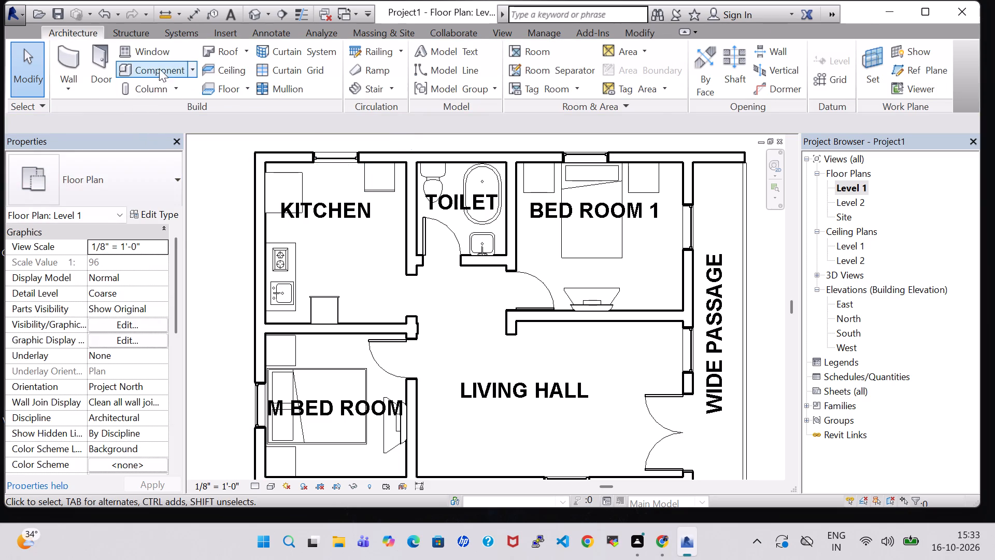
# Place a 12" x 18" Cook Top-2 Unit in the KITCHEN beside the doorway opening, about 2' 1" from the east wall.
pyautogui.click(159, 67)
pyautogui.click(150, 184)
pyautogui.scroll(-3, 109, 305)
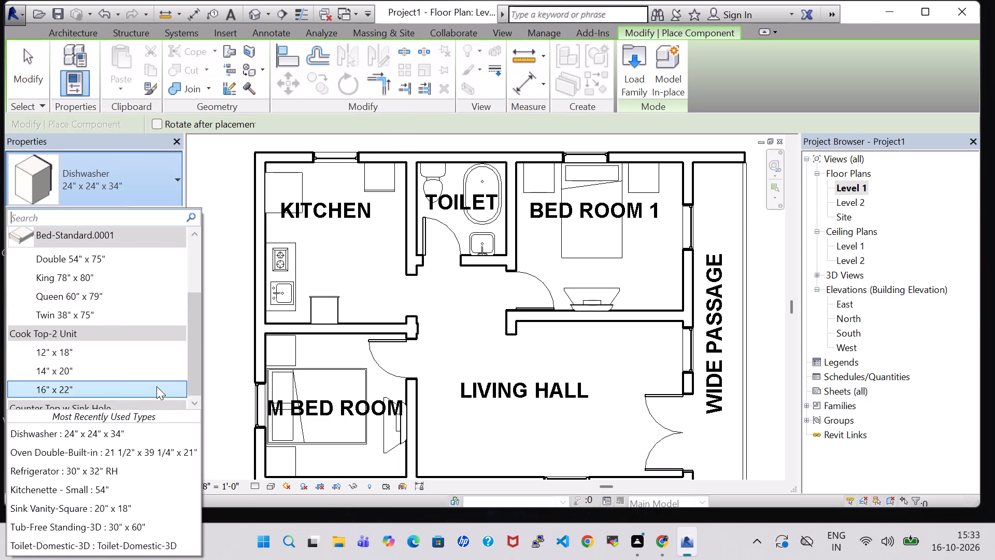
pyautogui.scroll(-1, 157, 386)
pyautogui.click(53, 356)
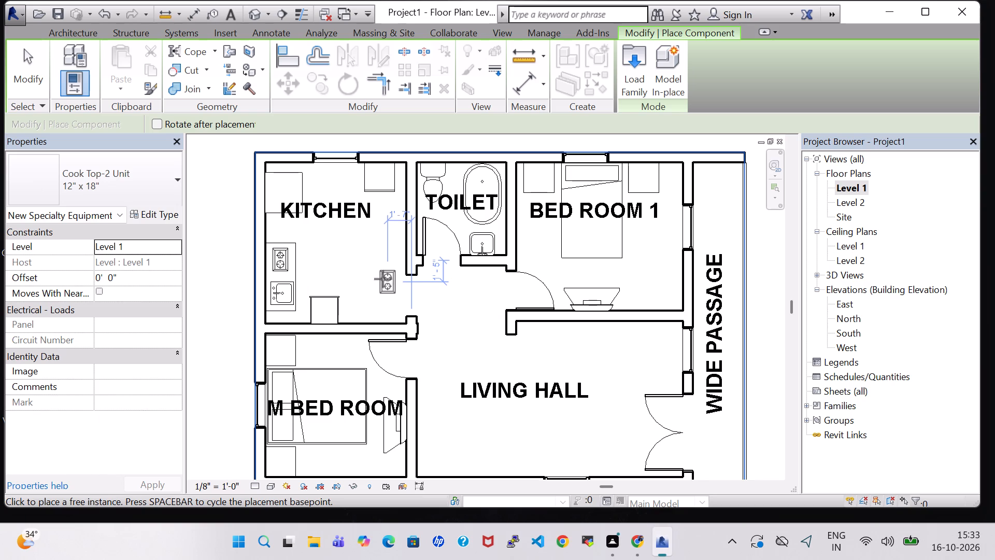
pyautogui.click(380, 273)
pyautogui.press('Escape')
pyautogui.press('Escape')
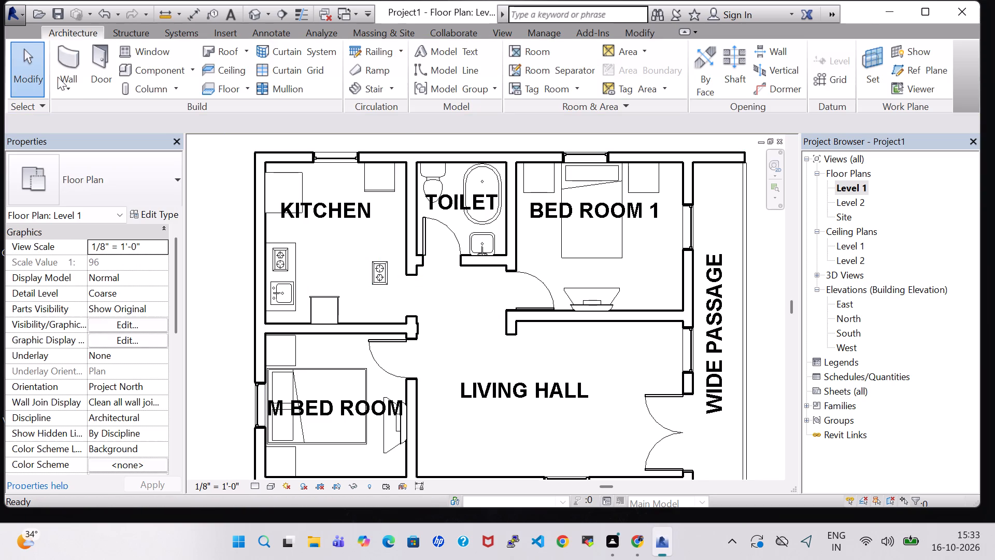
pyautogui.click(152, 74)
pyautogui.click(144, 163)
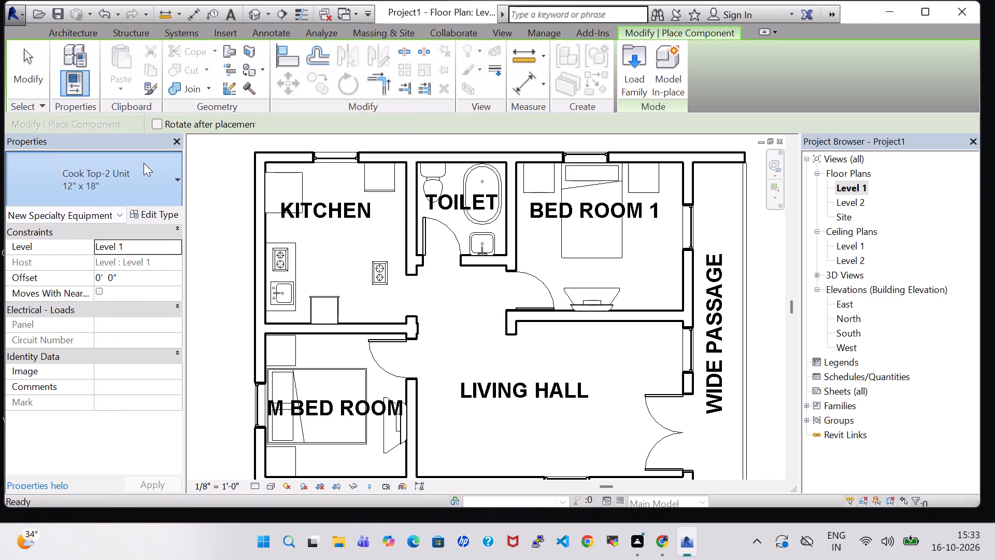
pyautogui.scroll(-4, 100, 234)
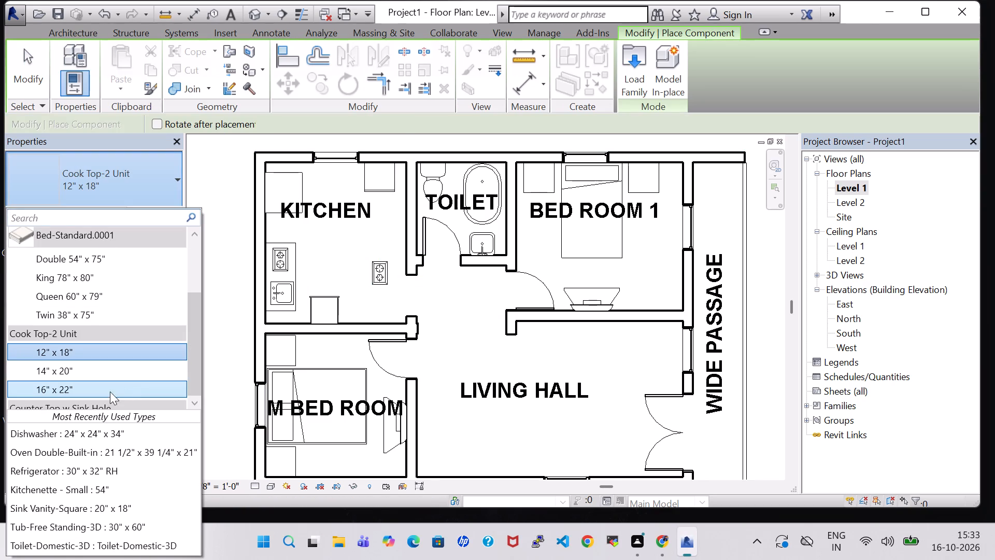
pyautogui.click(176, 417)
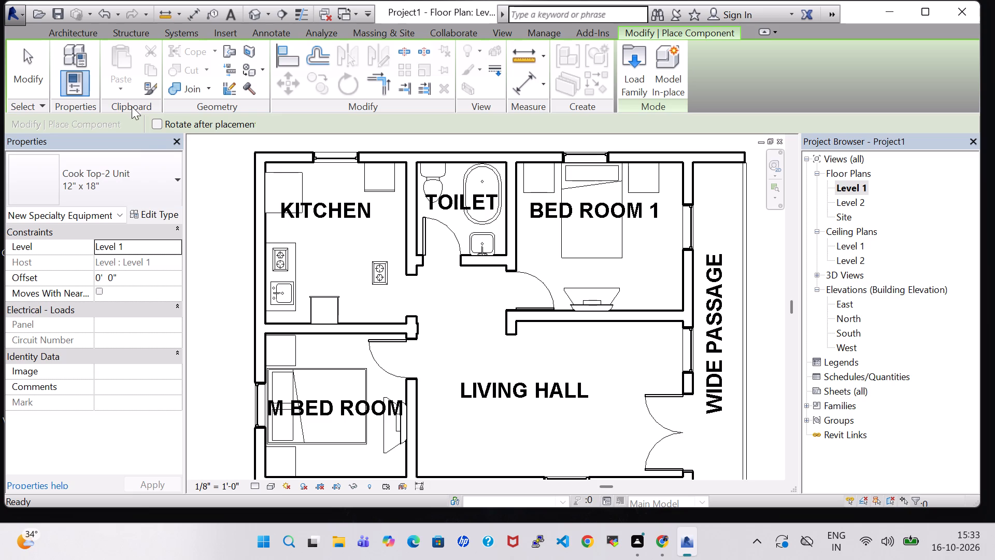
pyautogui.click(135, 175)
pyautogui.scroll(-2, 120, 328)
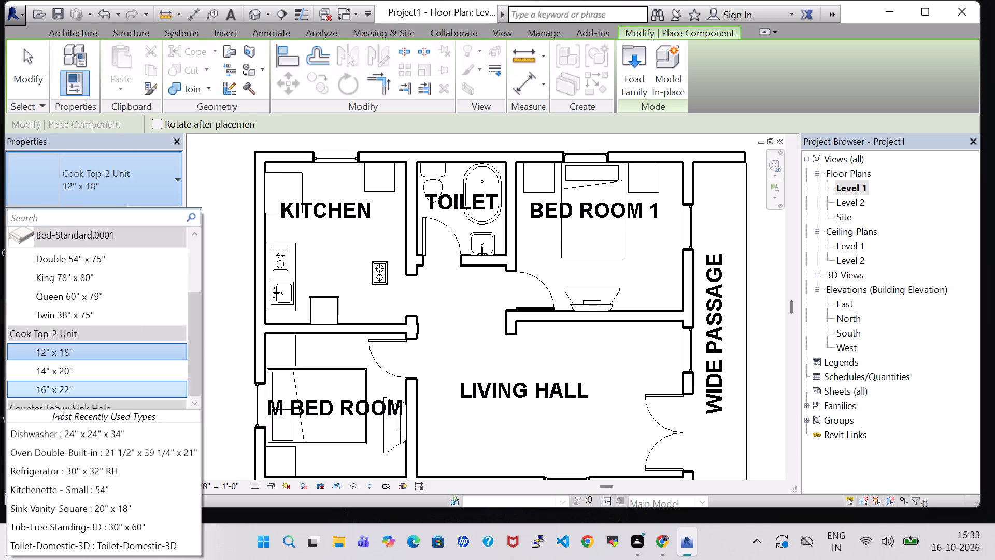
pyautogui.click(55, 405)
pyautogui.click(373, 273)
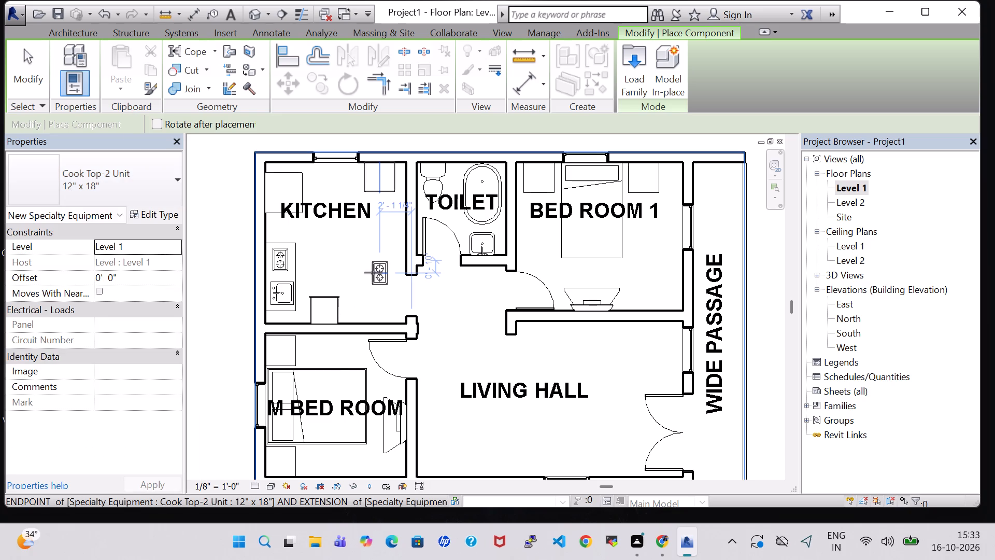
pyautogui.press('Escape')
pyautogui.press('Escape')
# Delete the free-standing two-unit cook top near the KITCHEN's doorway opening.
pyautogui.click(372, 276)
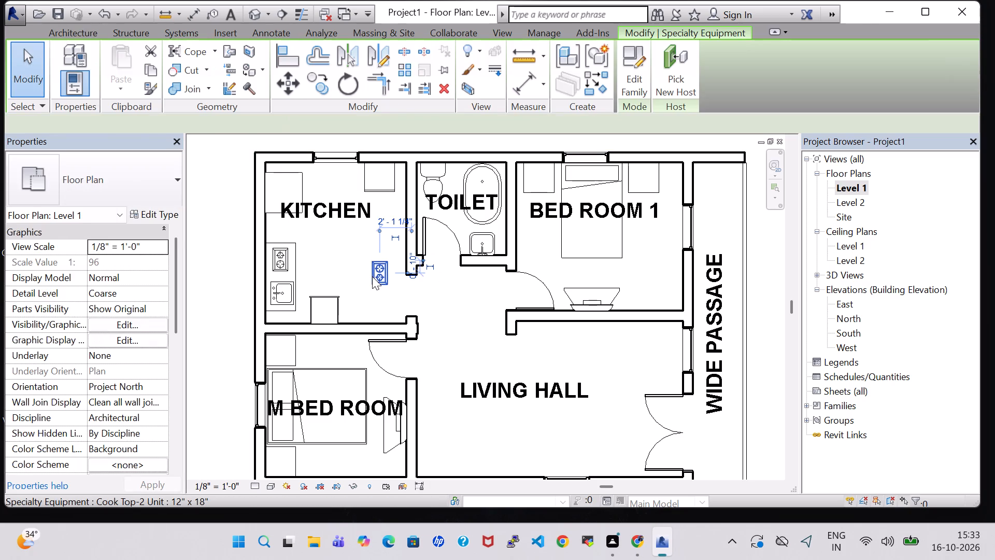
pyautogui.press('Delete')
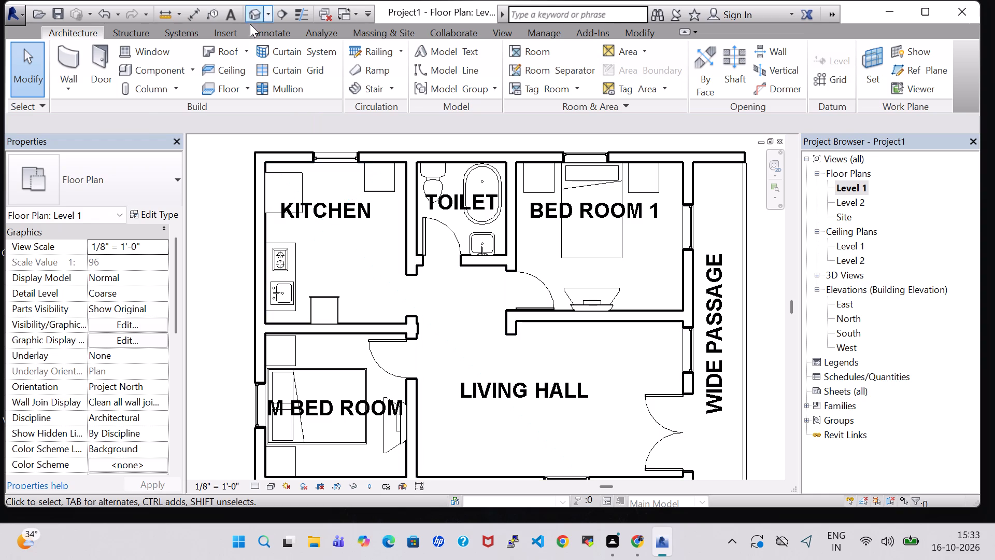
# Rotate the 30" x 32" refrigerator in the KITCHEN by a quarter turn in the 3D view.
pyautogui.click(252, 5)
pyautogui.click(253, 16)
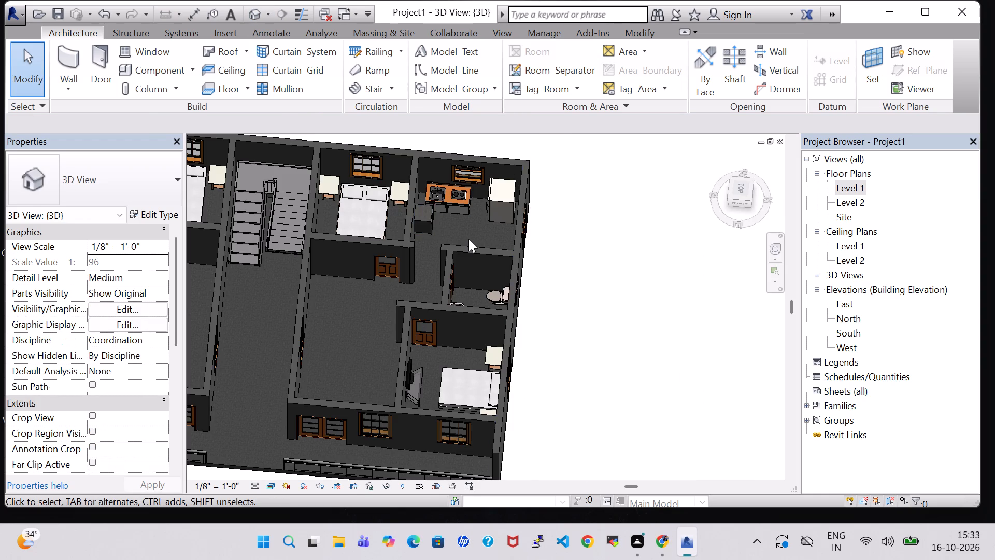
pyautogui.scroll(5, 468, 239)
pyautogui.keyDown('shift'); pyautogui.moveTo(451, 224); pyautogui.dragTo(435, 214, button='middle'); pyautogui.keyUp('shift')
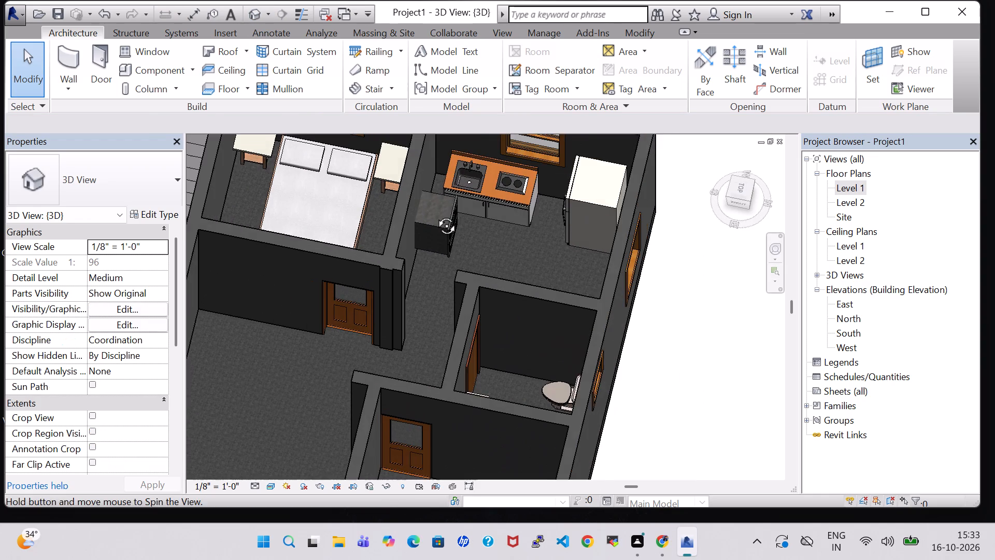
pyautogui.keyDown('shift'); pyautogui.moveTo(435, 214); pyautogui.dragTo(436, 214, button='middle'); pyautogui.keyUp('shift')
pyautogui.click(587, 194)
pyautogui.press('space')
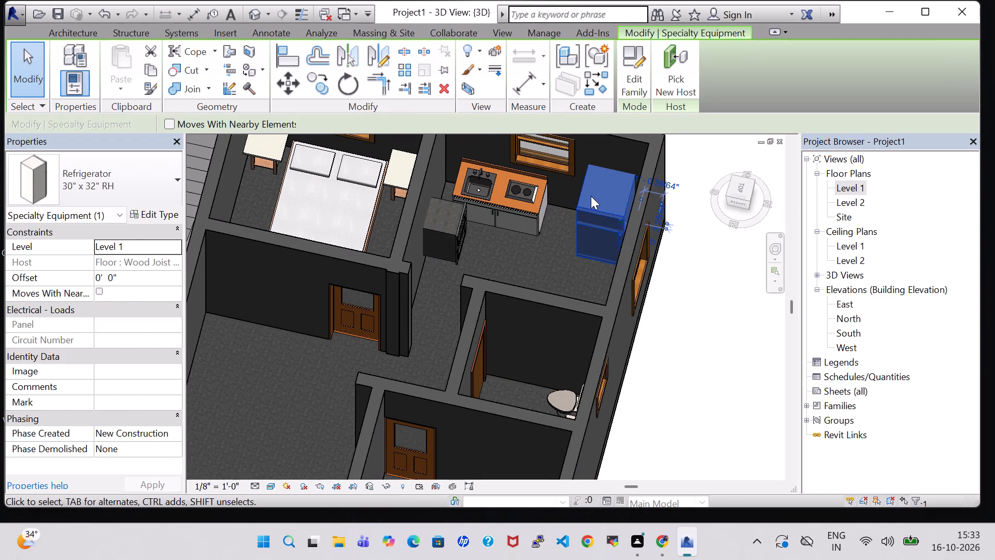
pyautogui.click(707, 329)
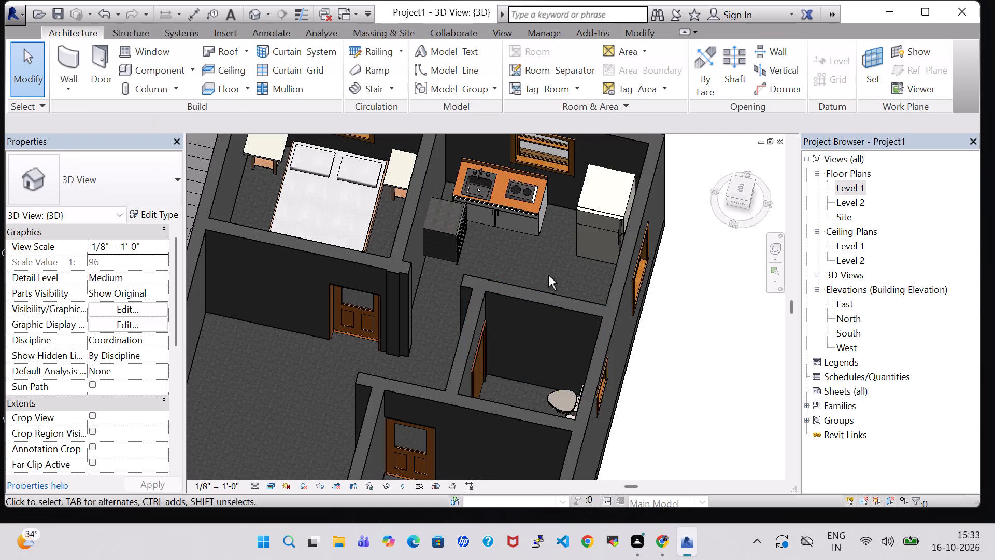
# Examine the north unit's kitchen, toilet and bedroom furnishings from several angles in the 3D view.
pyautogui.keyDown('shift'); pyautogui.moveTo(548, 275); pyautogui.dragTo(589, 236, button='middle'); pyautogui.keyUp('shift')
pyautogui.keyDown('shift'); pyautogui.moveTo(572, 236); pyautogui.dragTo(655, 250, button='middle'); pyautogui.keyUp('shift')
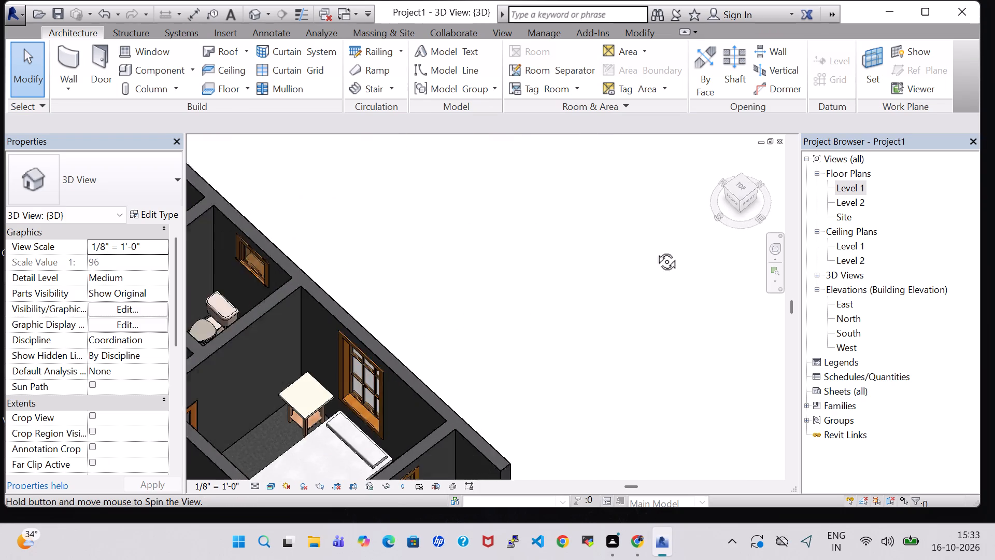
pyautogui.keyDown('shift'); pyautogui.moveTo(655, 250); pyautogui.dragTo(656, 250, button='middle'); pyautogui.keyUp('shift')
pyautogui.moveTo(397, 249); pyautogui.dragTo(723, 193, button='middle')
pyautogui.keyDown('shift'); pyautogui.moveTo(366, 436); pyautogui.dragTo(409, 423, button='middle'); pyautogui.keyUp('shift')
pyautogui.keyDown('shift'); pyautogui.middleClick(436, 211); pyautogui.keyUp('shift')
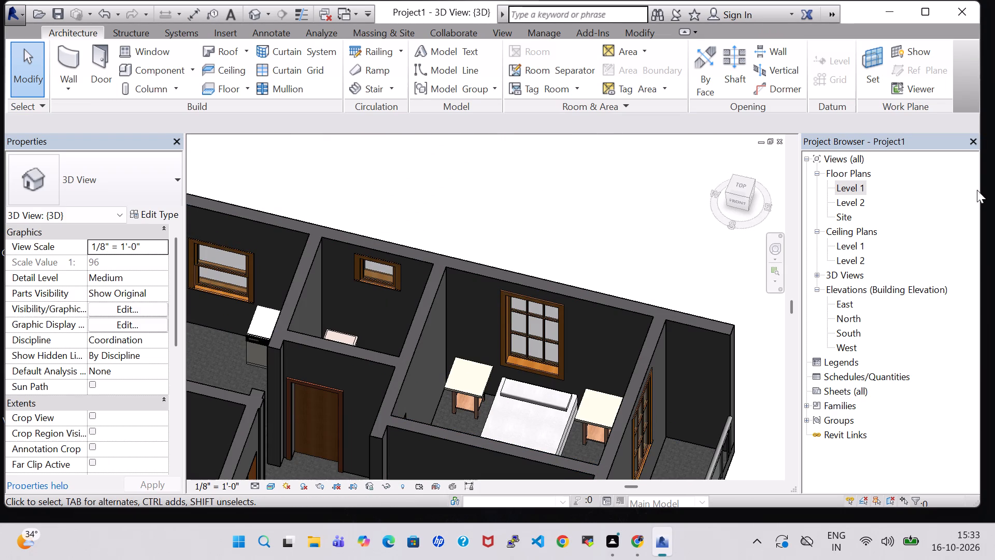
pyautogui.keyDown('shift'); pyautogui.moveTo(486, 219); pyautogui.dragTo(411, 251, button='middle'); pyautogui.keyUp('shift')
pyautogui.keyDown('shift'); pyautogui.moveTo(410, 251); pyautogui.dragTo(402, 256, button='middle'); pyautogui.keyUp('shift')
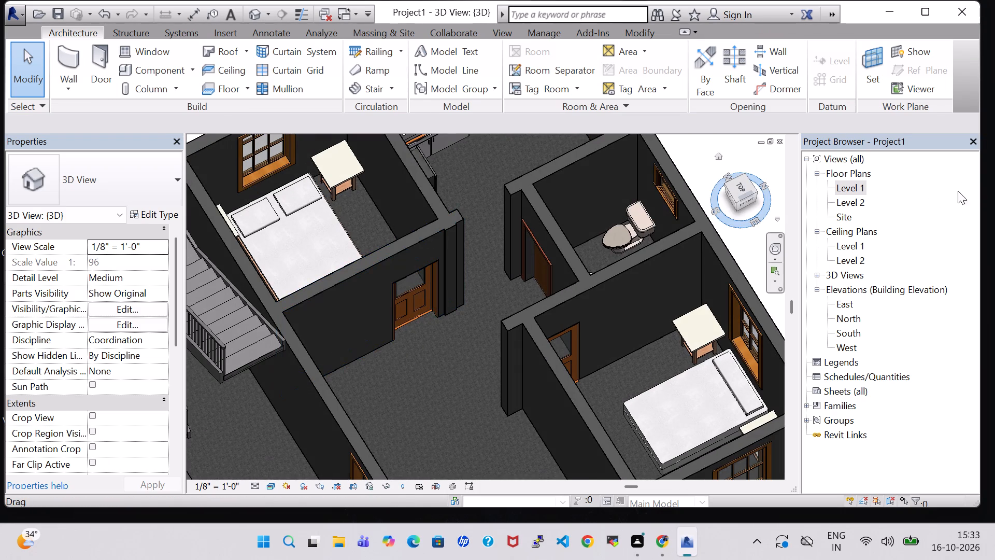
# From the Level 1 plan, load the Trash Compactor family from the Domestic specialty equipment library.
pyautogui.doubleClick(862, 181)
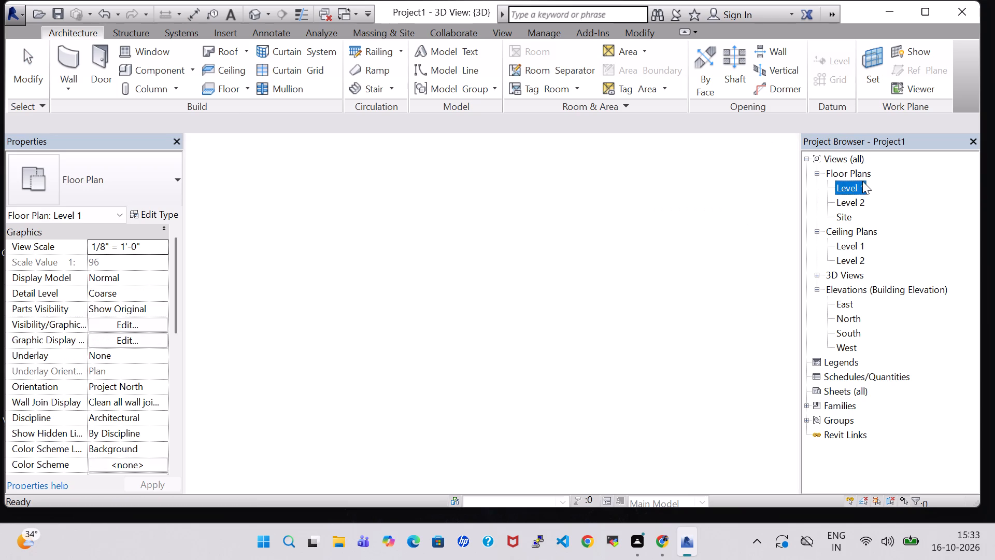
pyautogui.click(162, 66)
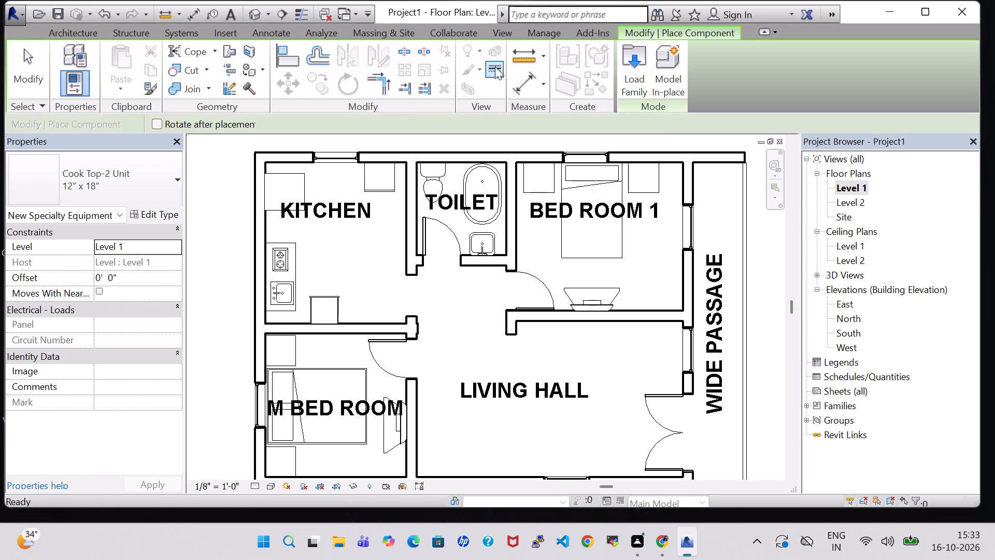
pyautogui.click(643, 64)
pyautogui.scroll(-1, 454, 268)
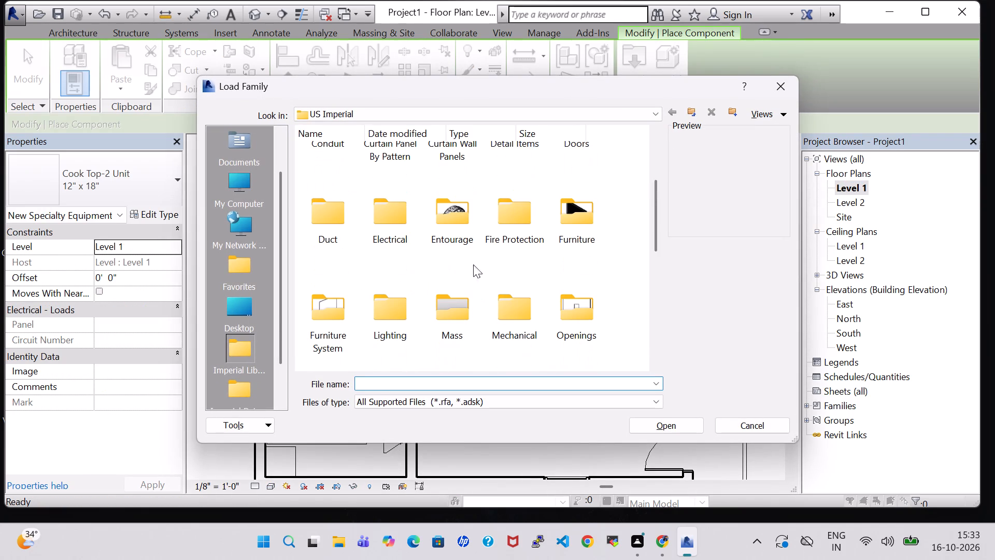
pyautogui.scroll(-4, 527, 214)
pyautogui.doubleClick(376, 173)
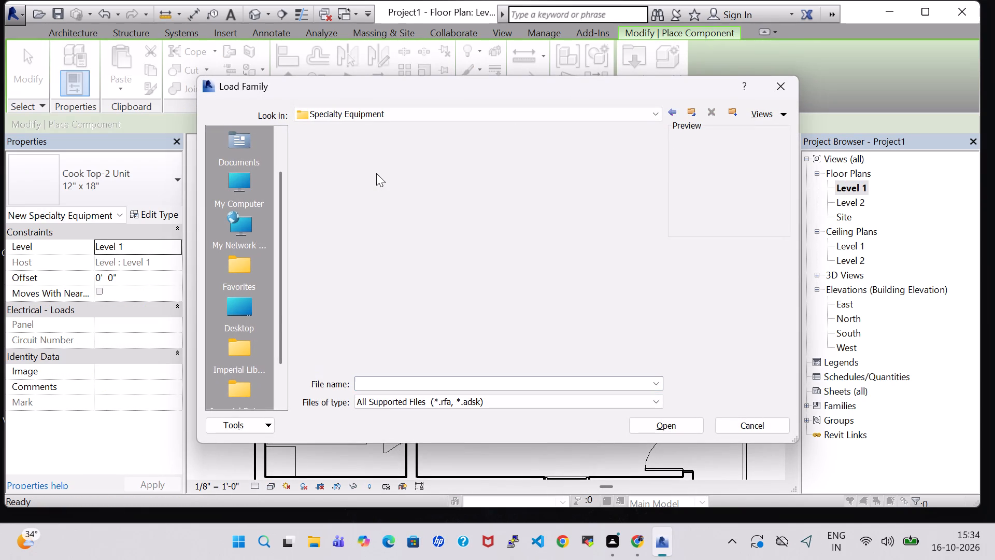
pyautogui.doubleClick(400, 159)
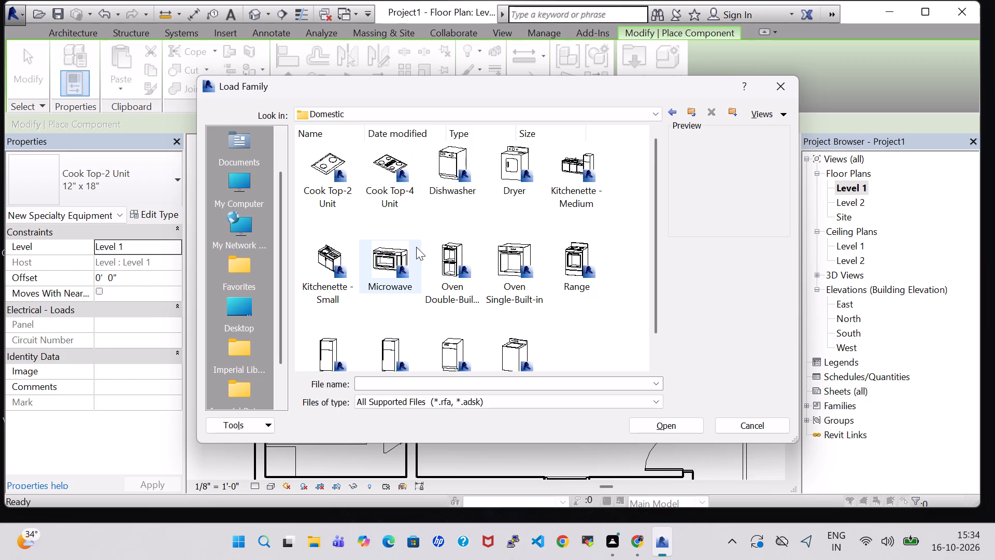
pyautogui.scroll(-1, 416, 247)
pyautogui.click(456, 329)
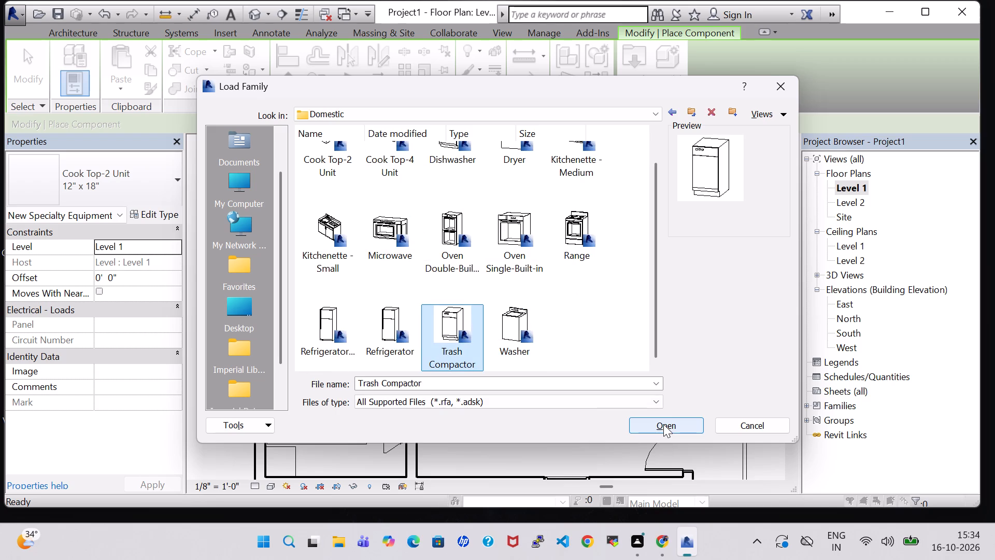
pyautogui.click(663, 424)
# Place an 18" x 24" x 34 1/2" trash compactor against the KITCHEN's east wall, just north of the doorway opening.
pyautogui.scroll(3, 379, 261)
pyautogui.press('space')
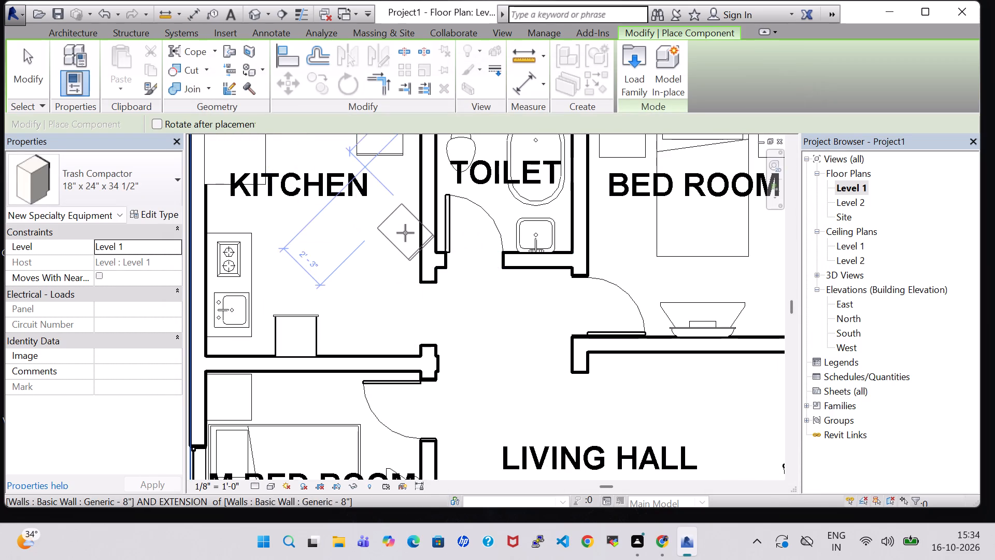
pyautogui.press('space')
pyautogui.press('space')
pyautogui.press('space')
pyautogui.press('space')
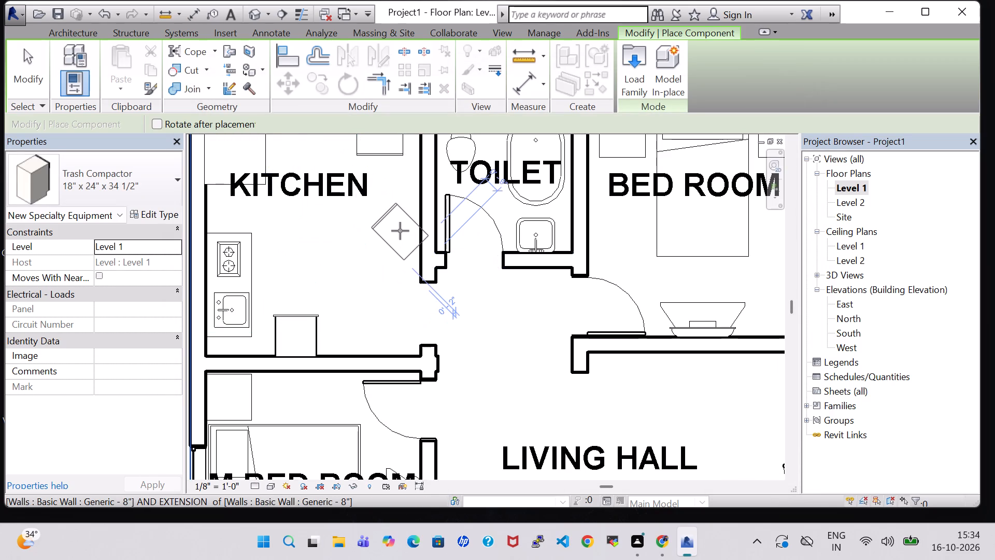
pyautogui.press('space')
pyautogui.click(400, 231)
# Examine the kitchen appliances' placement and the surrounding rooms and stair from several angles in the 3D view.
pyautogui.click(255, 15)
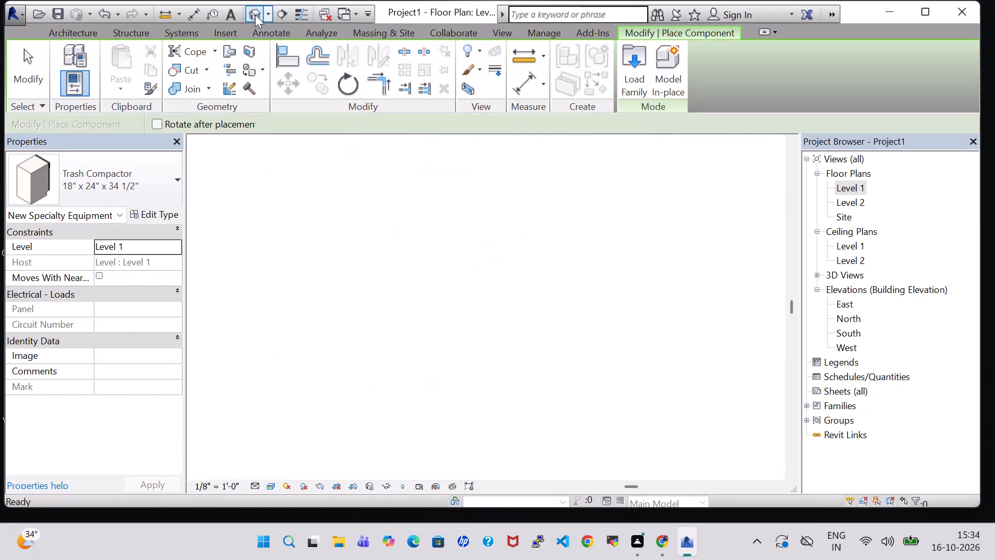
pyautogui.press('Escape')
pyautogui.press('Escape')
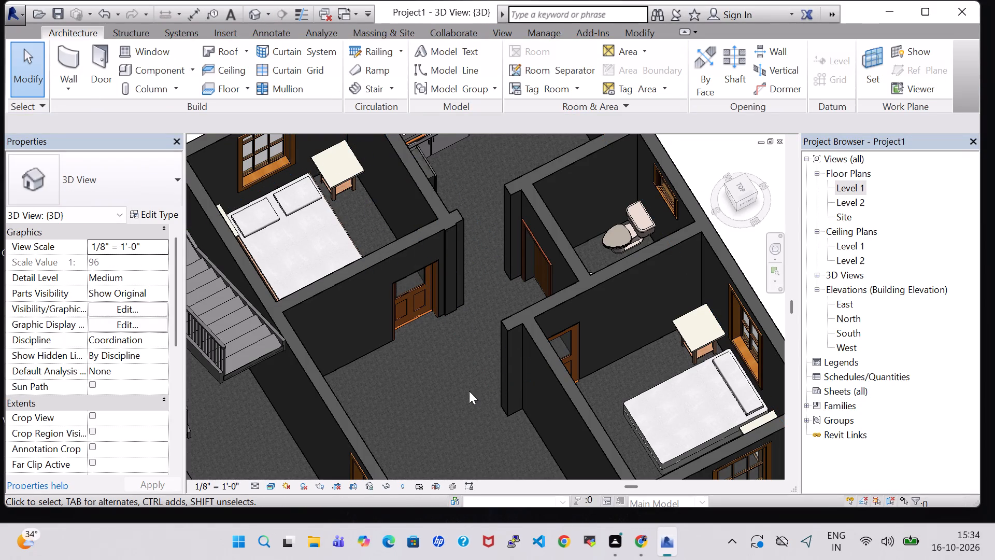
pyautogui.keyDown('shift'); pyautogui.moveTo(415, 371); pyautogui.dragTo(460, 386, button='middle'); pyautogui.keyUp('shift')
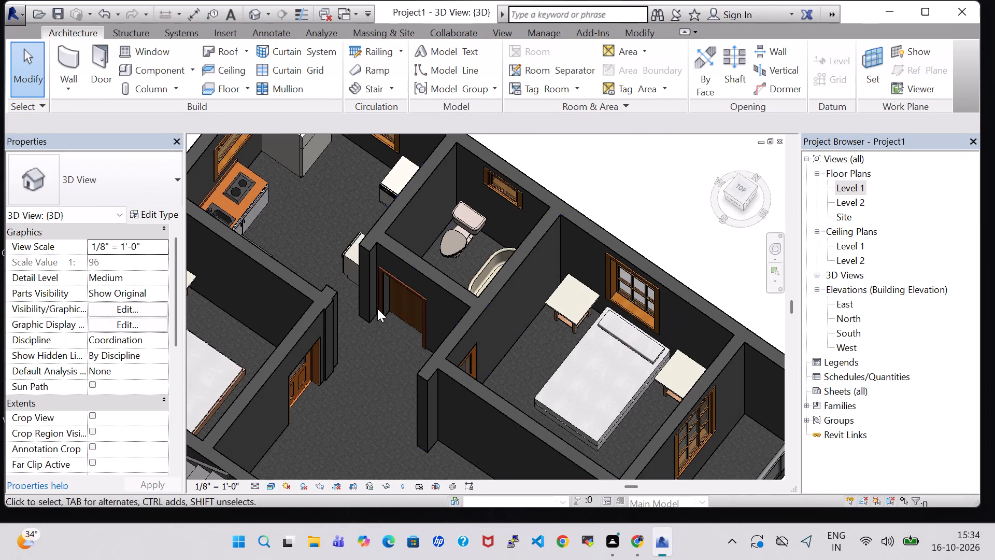
pyautogui.keyDown('shift'); pyautogui.moveTo(316, 225); pyautogui.dragTo(446, 199, button='middle'); pyautogui.keyUp('shift')
pyautogui.moveTo(408, 263); pyautogui.dragTo(727, 87, button='middle')
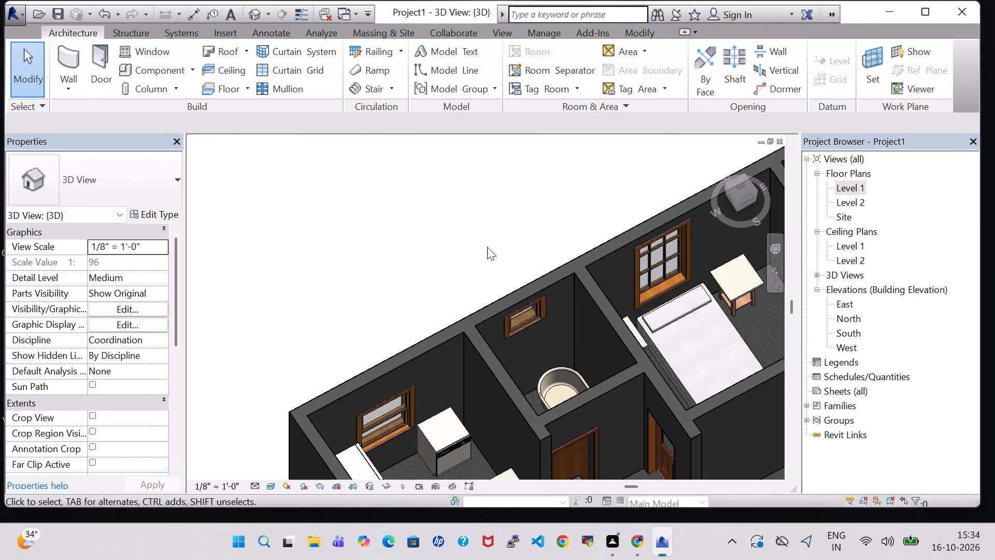
pyautogui.moveTo(487, 247); pyautogui.dragTo(465, 144, button='middle')
pyautogui.keyDown('shift'); pyautogui.moveTo(400, 380); pyautogui.dragTo(399, 382, button='middle'); pyautogui.keyUp('shift')
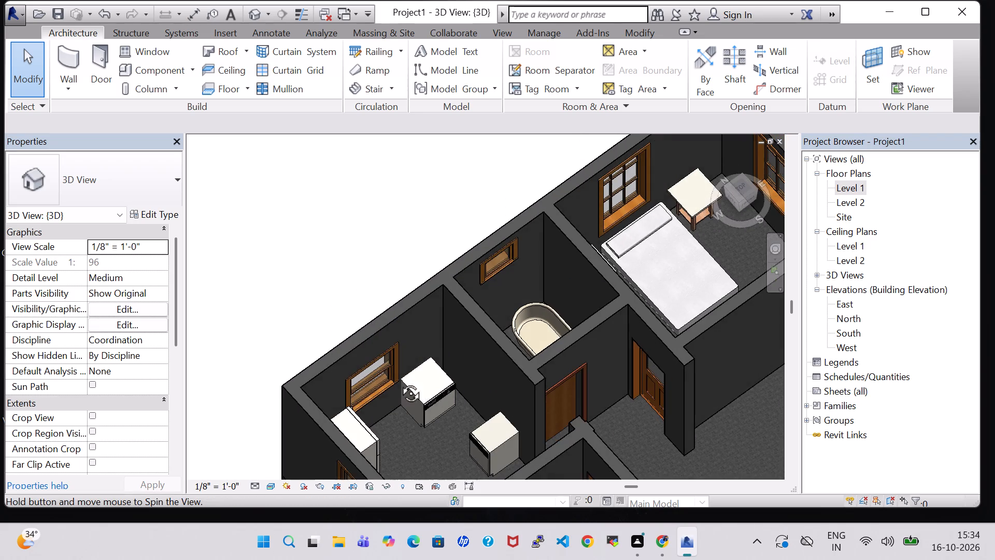
pyautogui.keyDown('shift'); pyautogui.moveTo(399, 382); pyautogui.dragTo(339, 359, button='middle'); pyautogui.keyUp('shift')
pyautogui.keyDown('shift'); pyautogui.moveTo(426, 170); pyautogui.dragTo(380, 164, button='middle'); pyautogui.keyUp('shift')
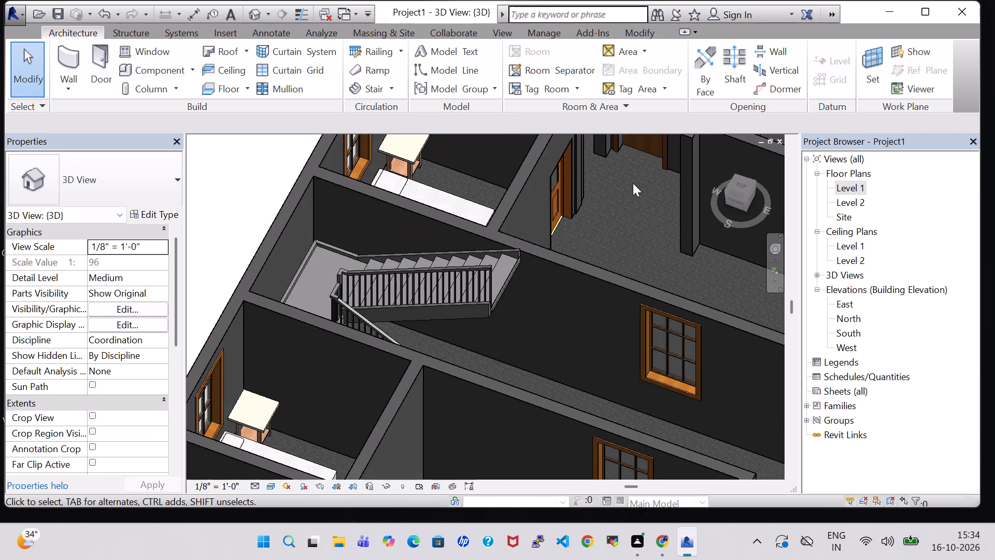
pyautogui.moveTo(633, 183); pyautogui.dragTo(461, 433, button='middle')
pyautogui.keyDown('shift'); pyautogui.moveTo(576, 183); pyautogui.dragTo(574, 183, button='middle'); pyautogui.keyUp('shift')
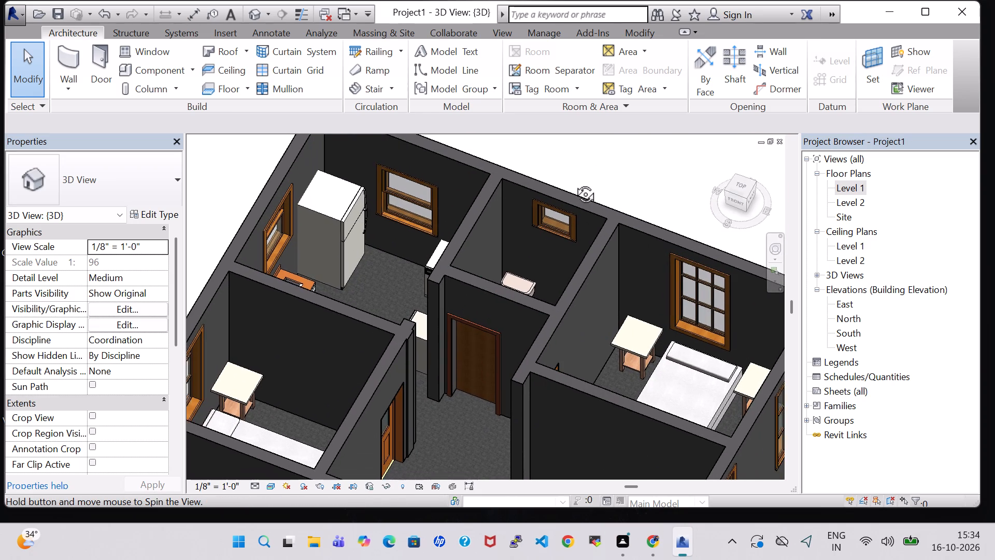
pyautogui.keyDown('shift'); pyautogui.moveTo(574, 183); pyautogui.dragTo(531, 190, button='middle'); pyautogui.keyUp('shift')
pyautogui.keyDown('shift'); pyautogui.moveTo(482, 207); pyautogui.dragTo(467, 202, button='middle'); pyautogui.keyUp('shift')
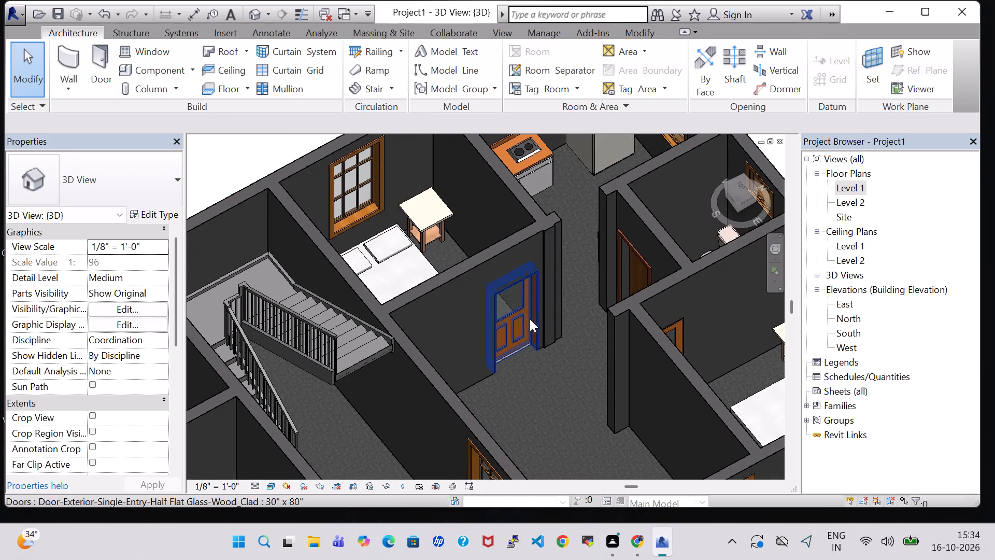
pyautogui.keyDown('shift'); pyautogui.moveTo(575, 344); pyautogui.dragTo(523, 348, button='middle'); pyautogui.keyUp('shift')
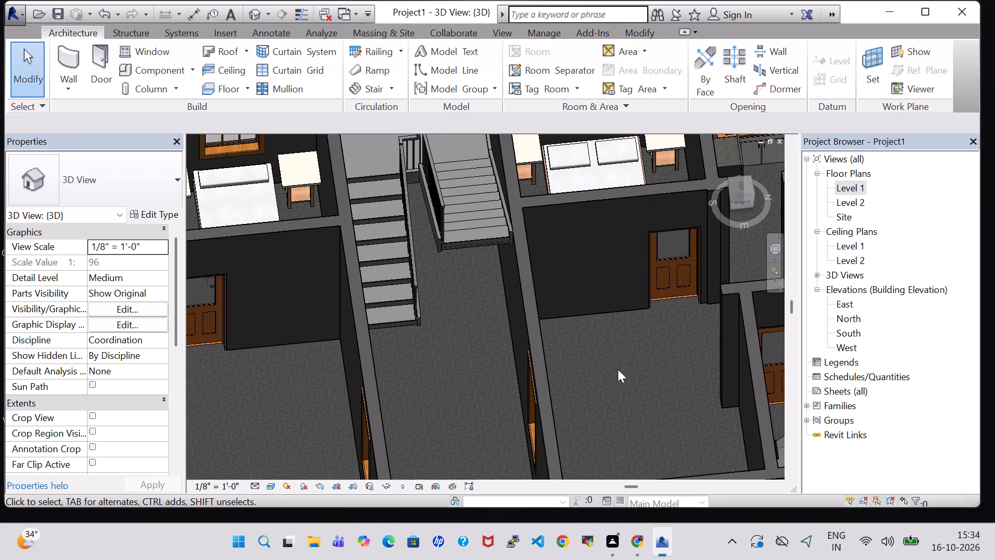
pyautogui.moveTo(618, 381); pyautogui.dragTo(350, 446, button='middle')
pyautogui.keyDown('shift'); pyautogui.moveTo(717, 287); pyautogui.dragTo(692, 292, button='middle'); pyautogui.keyUp('shift')
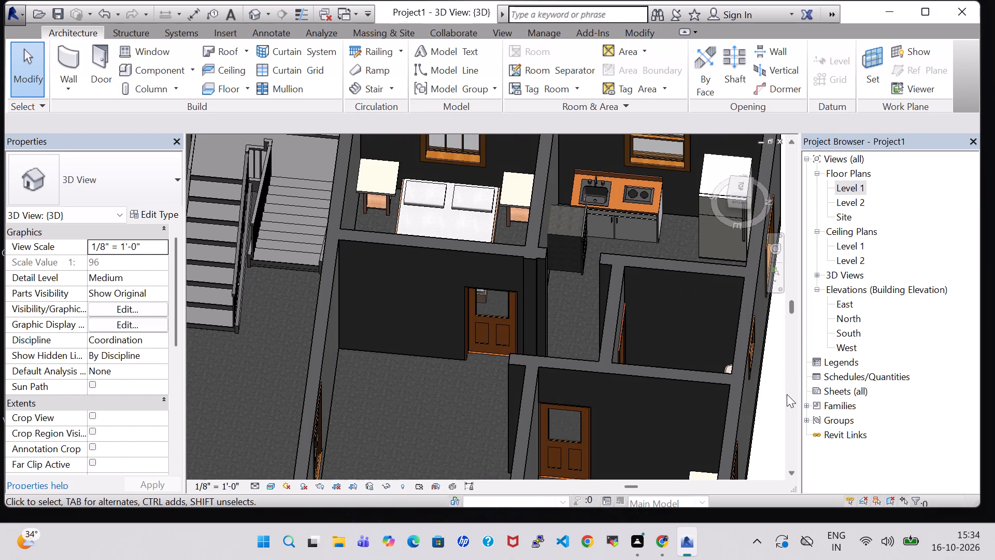
pyautogui.keyDown('shift'); pyautogui.moveTo(787, 394); pyautogui.dragTo(722, 393, button='middle'); pyautogui.keyUp('shift')
pyautogui.keyDown('shift'); pyautogui.moveTo(764, 419); pyautogui.dragTo(736, 411, button='middle'); pyautogui.keyUp('shift')
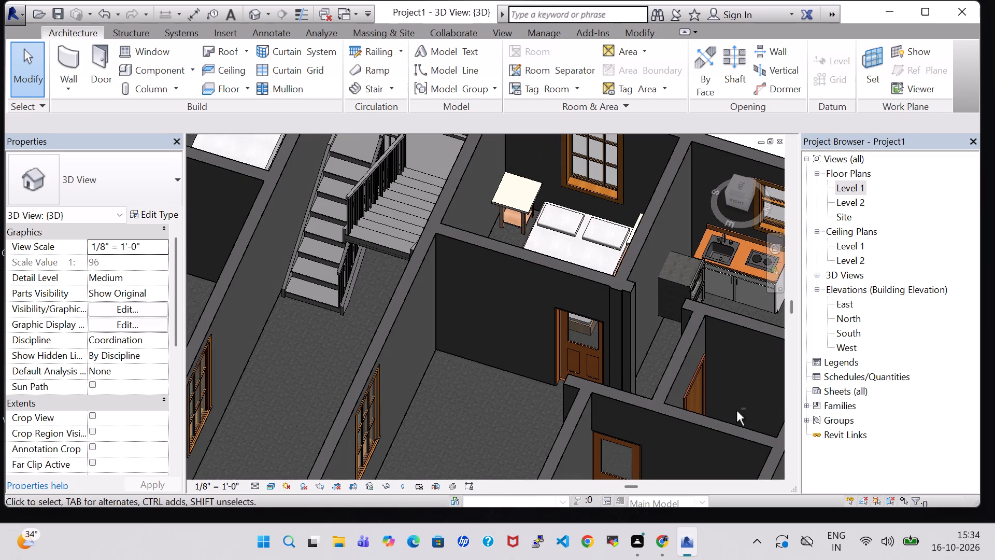
# Nudge the double built-in oven east along the KITCHEN's south wall to about 6' 3" from the west wall.
pyautogui.click(680, 275)
pyautogui.click(677, 279)
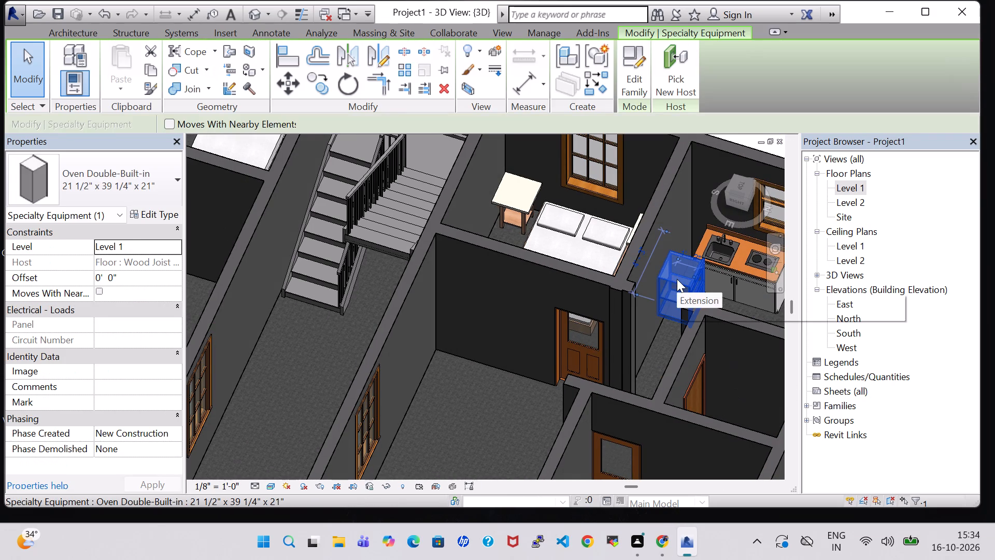
pyautogui.press('Down')
pyautogui.press('Down')
pyautogui.press('Down')
pyautogui.press('Down')
pyautogui.press('Down')
pyautogui.press('Down')
pyautogui.press('Down')
pyautogui.press('Down')
pyautogui.press('Down')
pyautogui.press('Down')
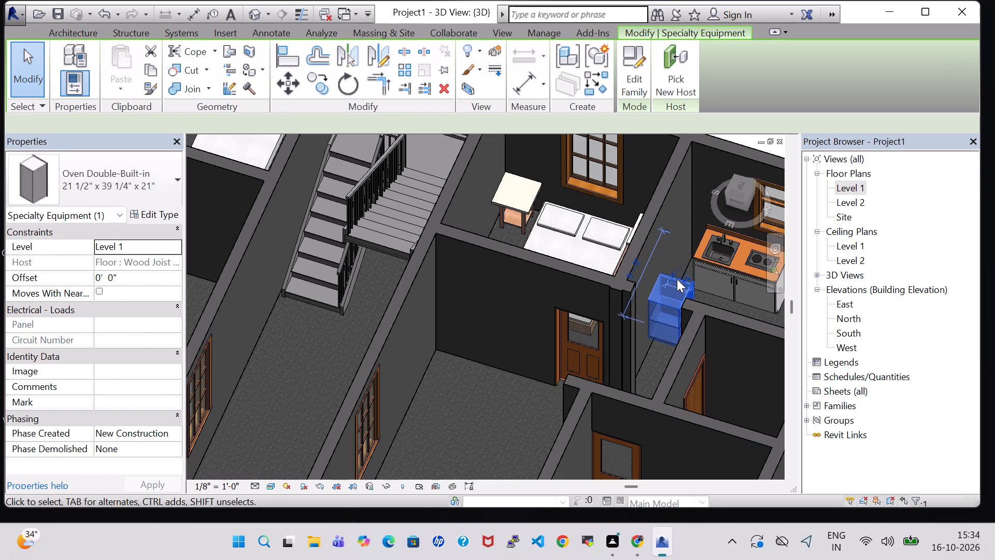
pyautogui.press('Down')
pyautogui.press('Down')
# Open the Level 1 floor plan and deselect the oven, bringing both units into view.
pyautogui.doubleClick(851, 189)
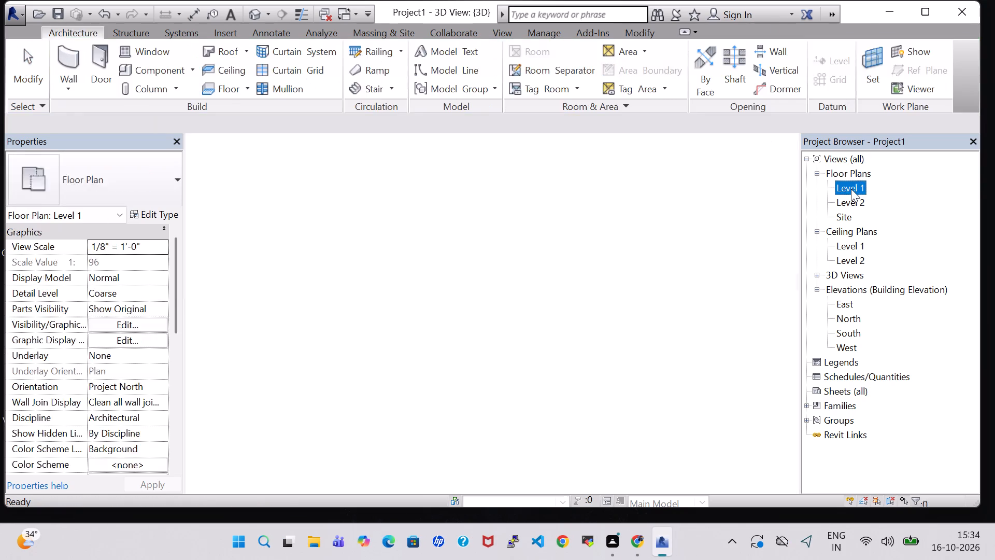
pyautogui.scroll(-3, 484, 302)
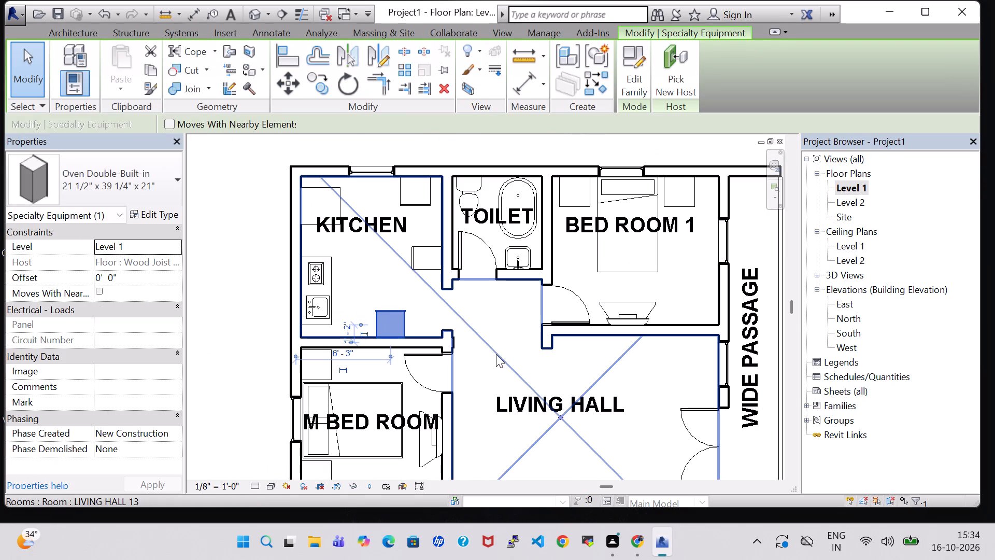
pyautogui.scroll(-2, 479, 381)
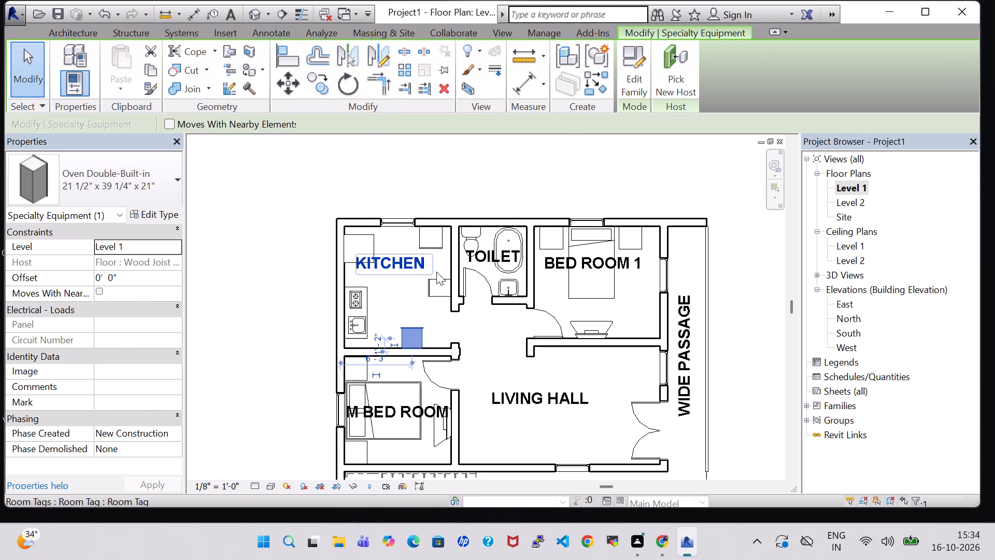
pyautogui.click(511, 179)
pyautogui.scroll(-3, 510, 178)
pyautogui.moveTo(671, 317); pyautogui.dragTo(616, 250, button='middle')
pyautogui.scroll(-1, 617, 250)
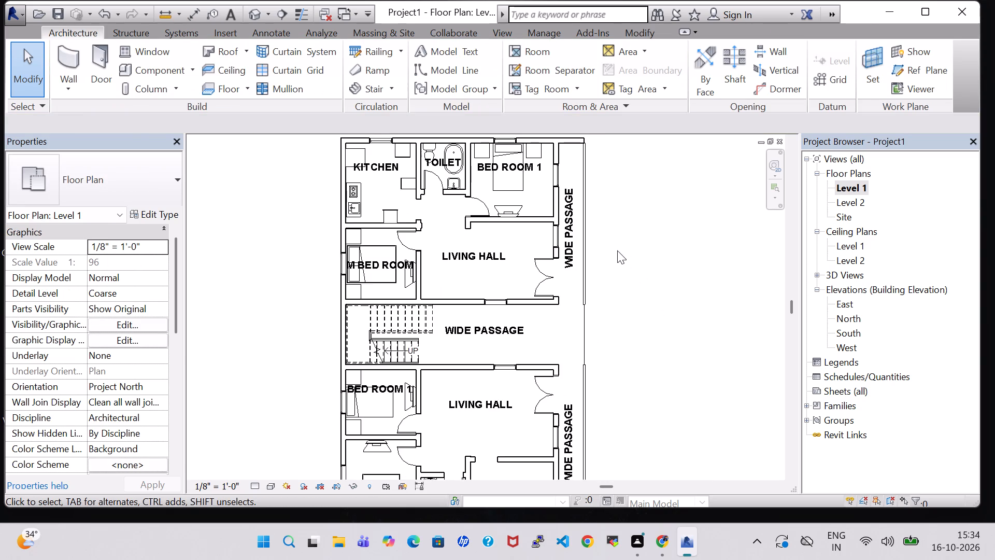
pyautogui.moveTo(666, 296); pyautogui.dragTo(651, 276, button='middle')
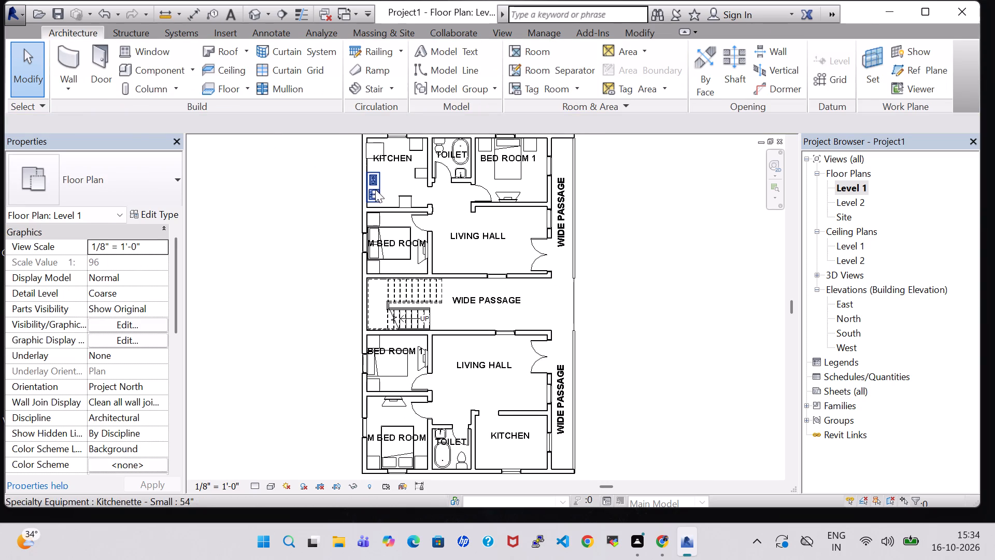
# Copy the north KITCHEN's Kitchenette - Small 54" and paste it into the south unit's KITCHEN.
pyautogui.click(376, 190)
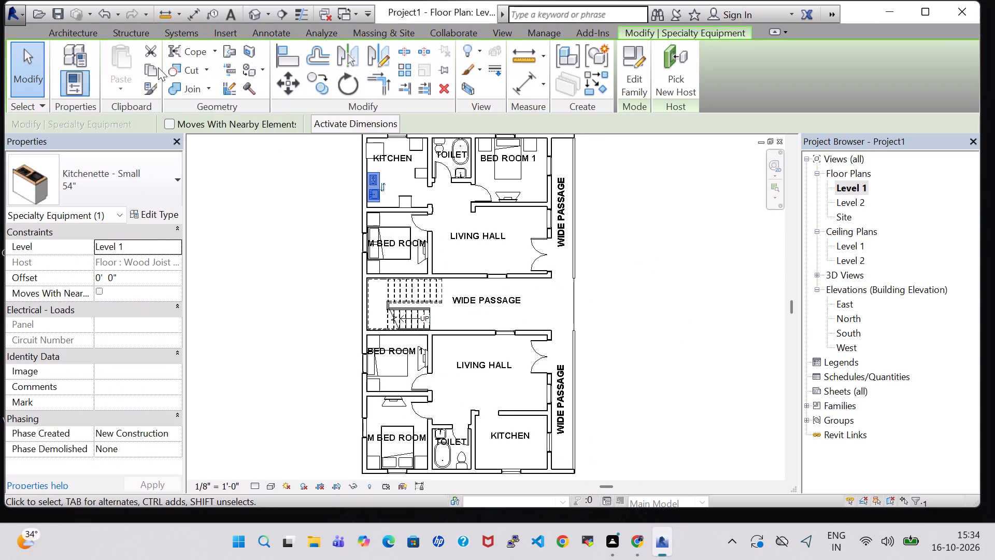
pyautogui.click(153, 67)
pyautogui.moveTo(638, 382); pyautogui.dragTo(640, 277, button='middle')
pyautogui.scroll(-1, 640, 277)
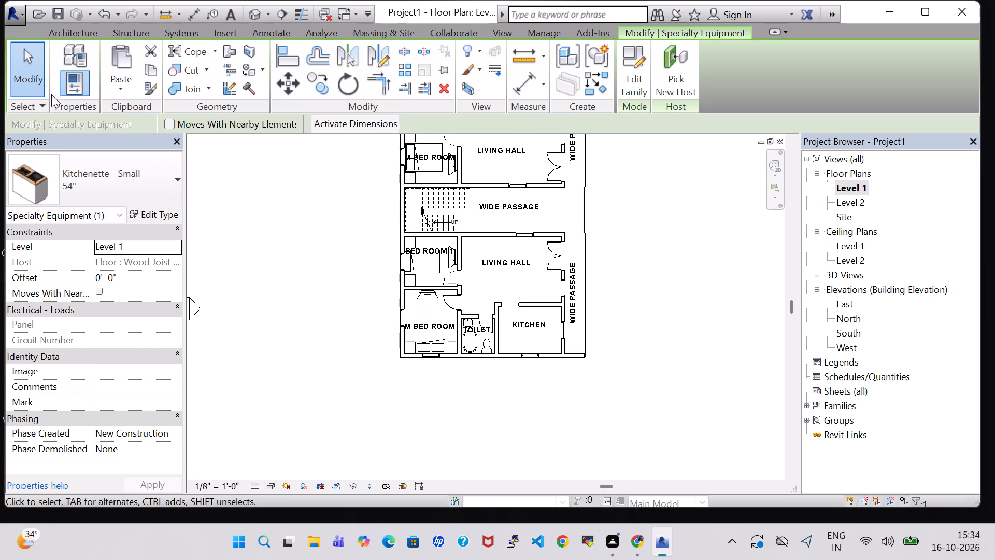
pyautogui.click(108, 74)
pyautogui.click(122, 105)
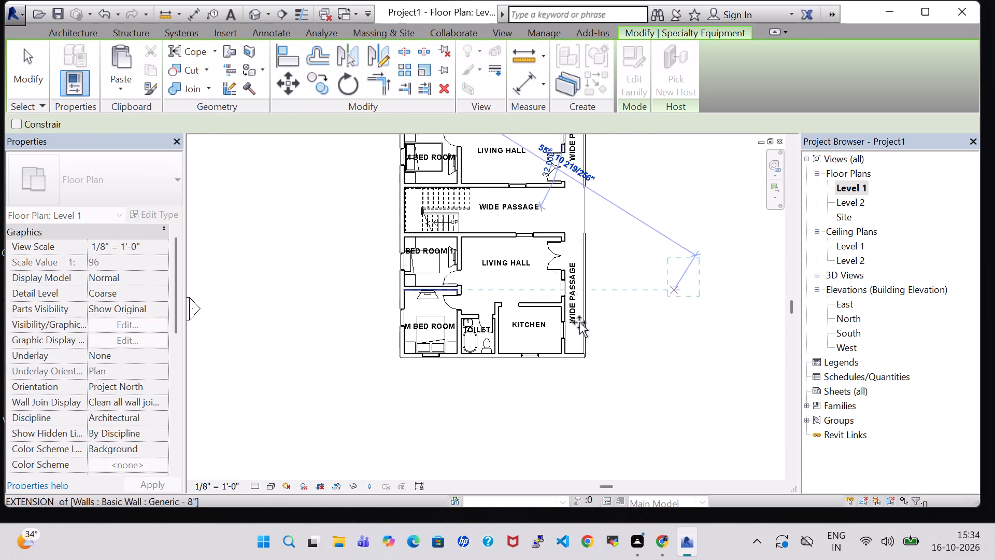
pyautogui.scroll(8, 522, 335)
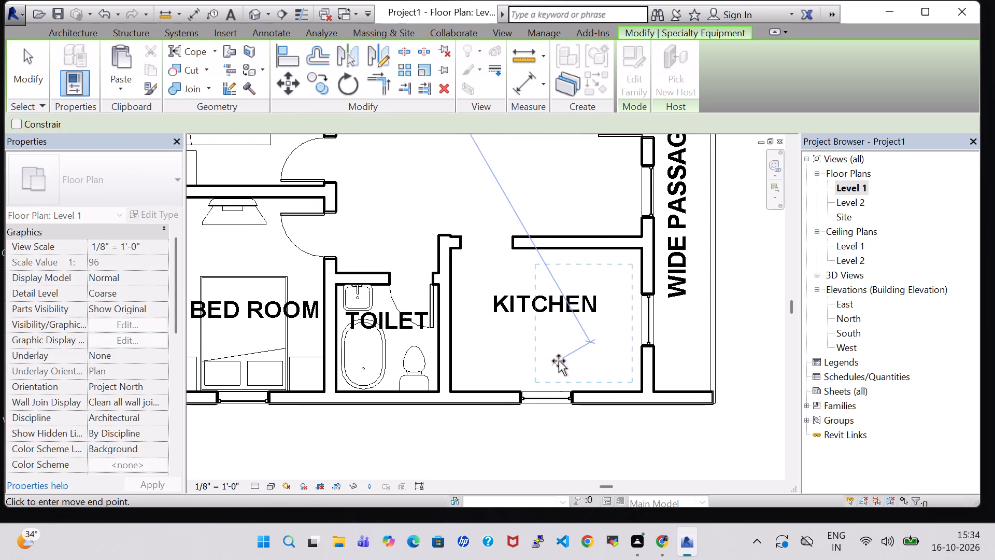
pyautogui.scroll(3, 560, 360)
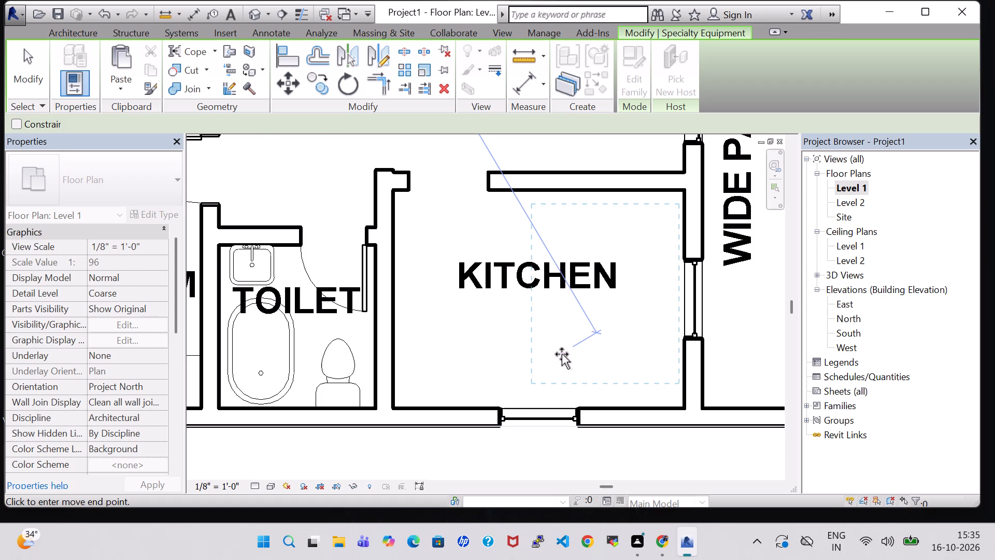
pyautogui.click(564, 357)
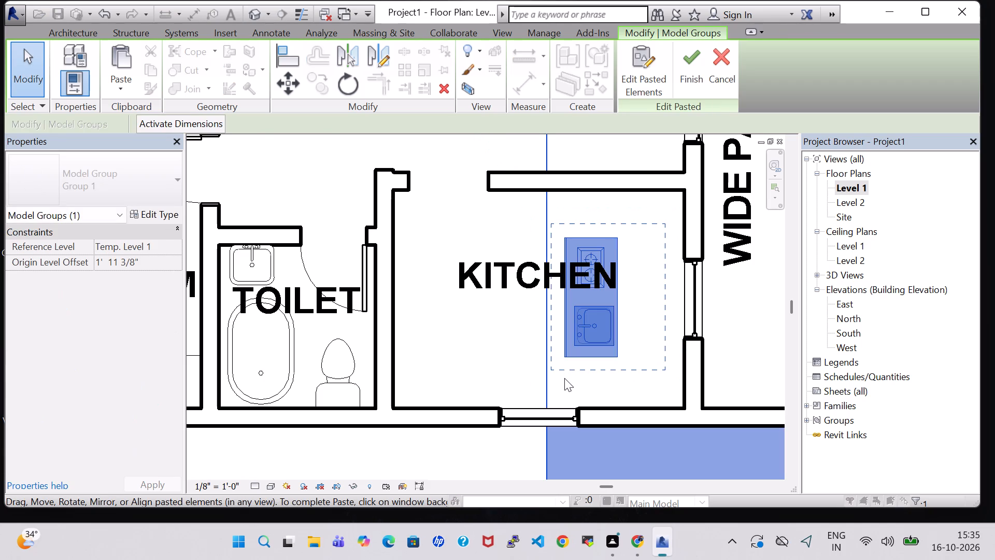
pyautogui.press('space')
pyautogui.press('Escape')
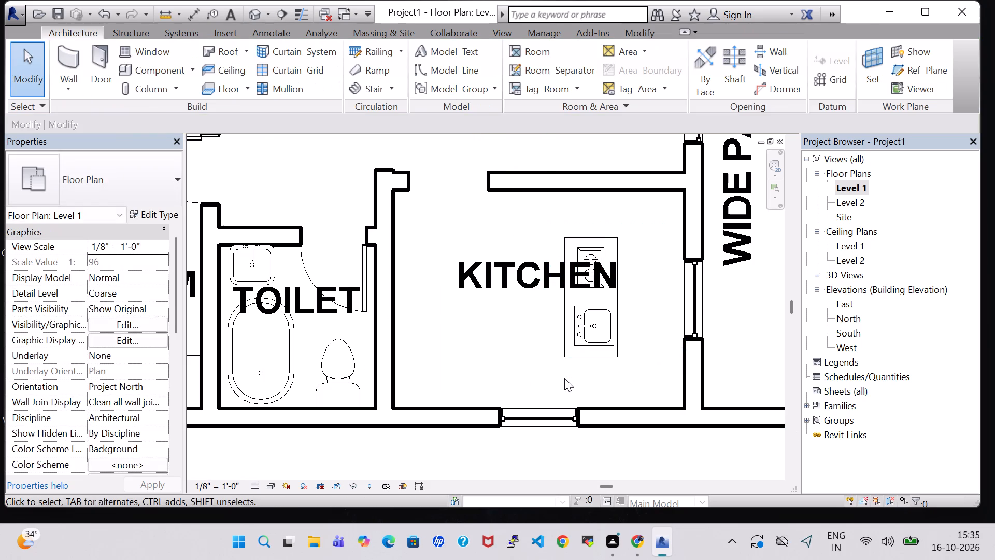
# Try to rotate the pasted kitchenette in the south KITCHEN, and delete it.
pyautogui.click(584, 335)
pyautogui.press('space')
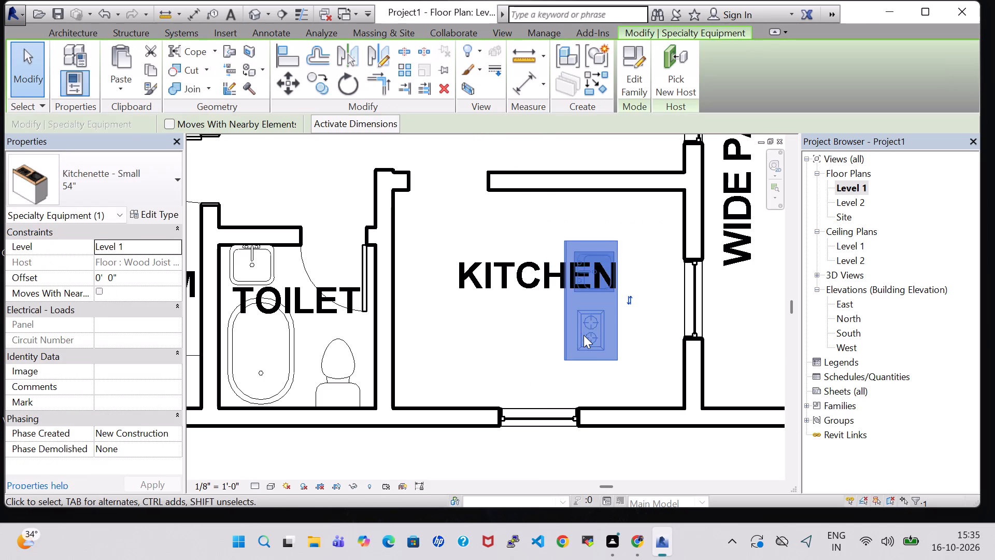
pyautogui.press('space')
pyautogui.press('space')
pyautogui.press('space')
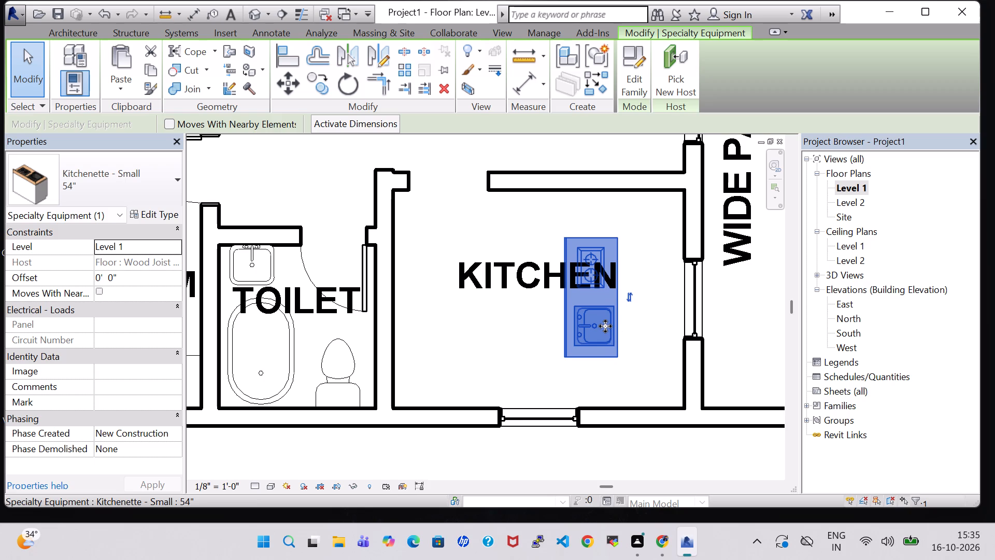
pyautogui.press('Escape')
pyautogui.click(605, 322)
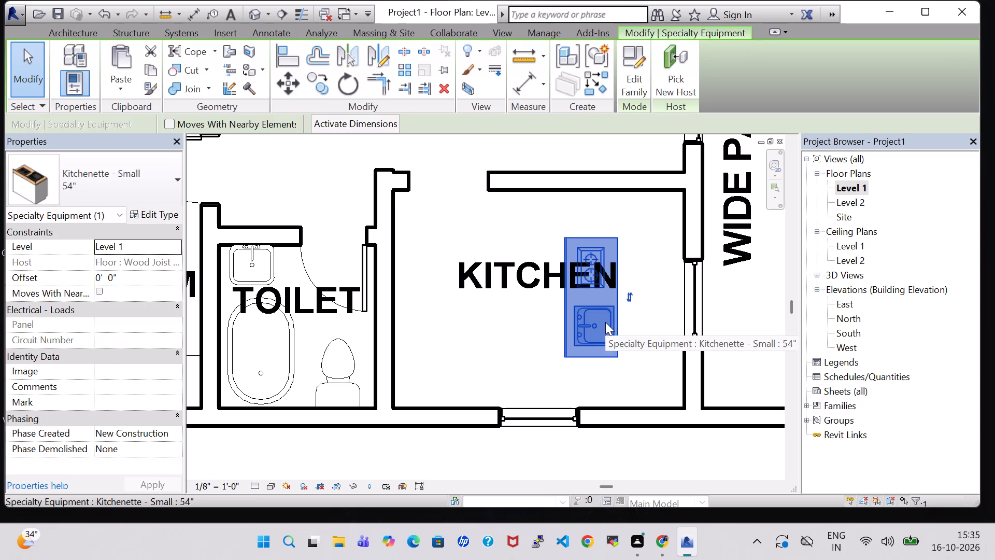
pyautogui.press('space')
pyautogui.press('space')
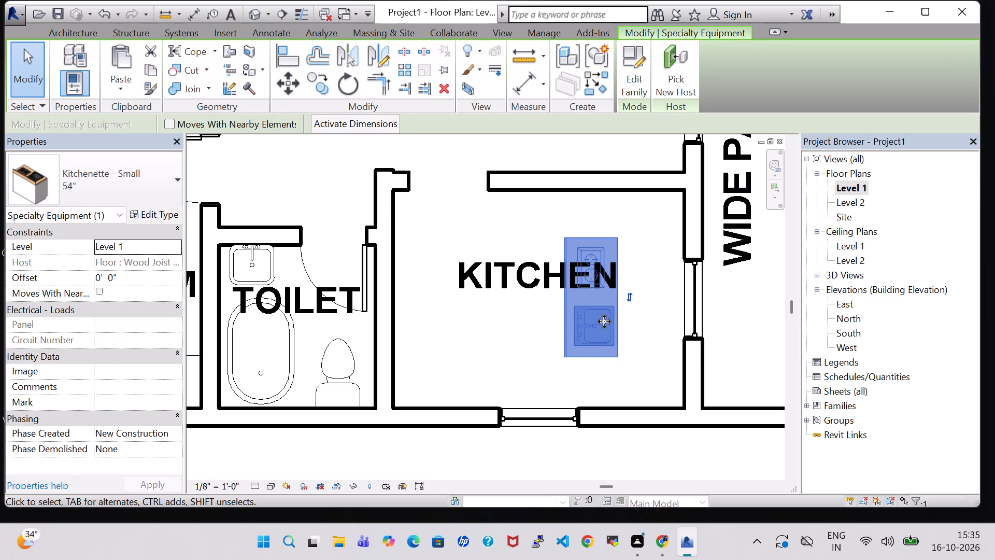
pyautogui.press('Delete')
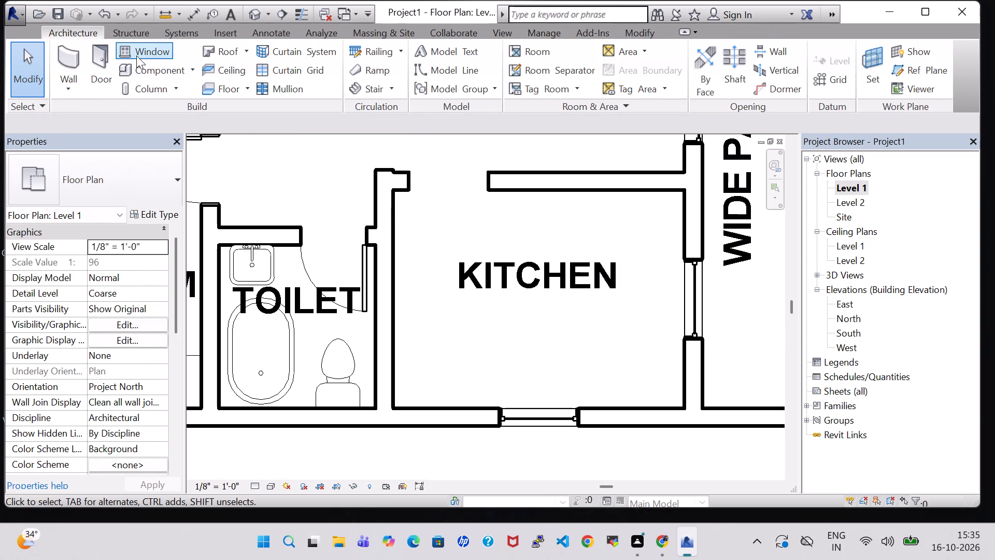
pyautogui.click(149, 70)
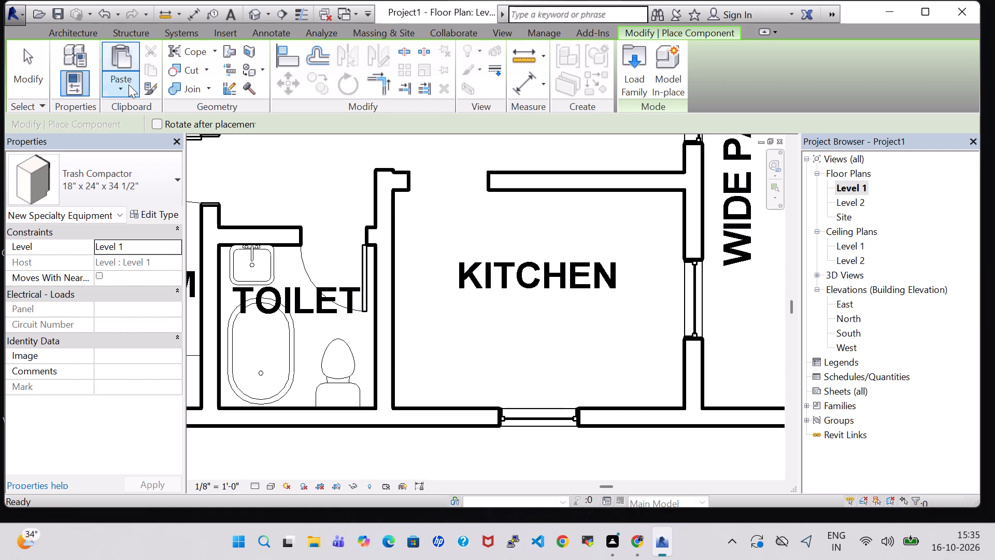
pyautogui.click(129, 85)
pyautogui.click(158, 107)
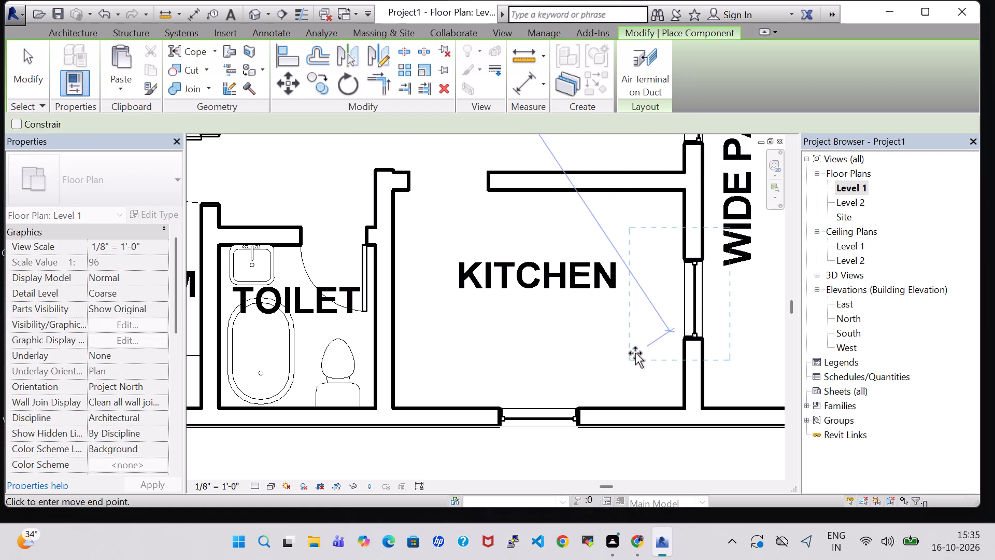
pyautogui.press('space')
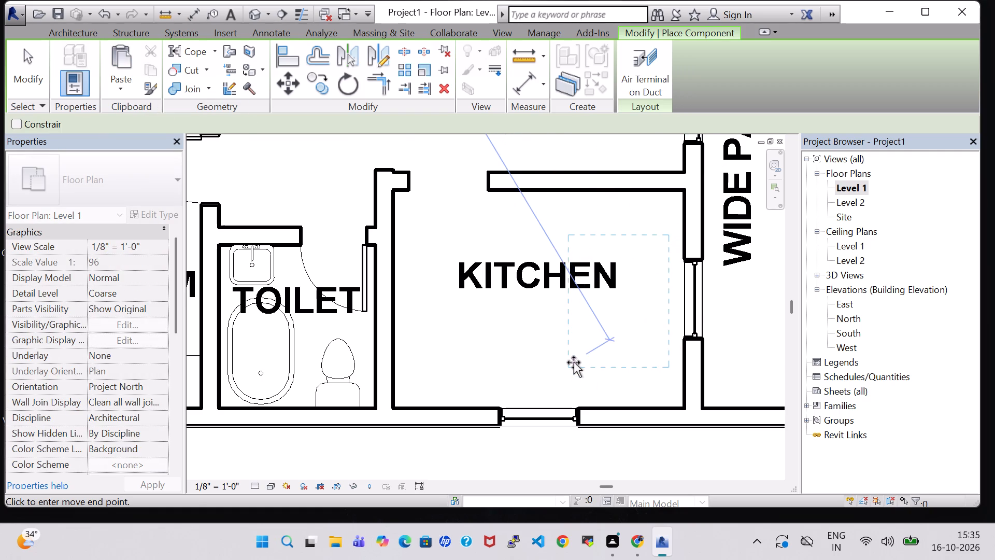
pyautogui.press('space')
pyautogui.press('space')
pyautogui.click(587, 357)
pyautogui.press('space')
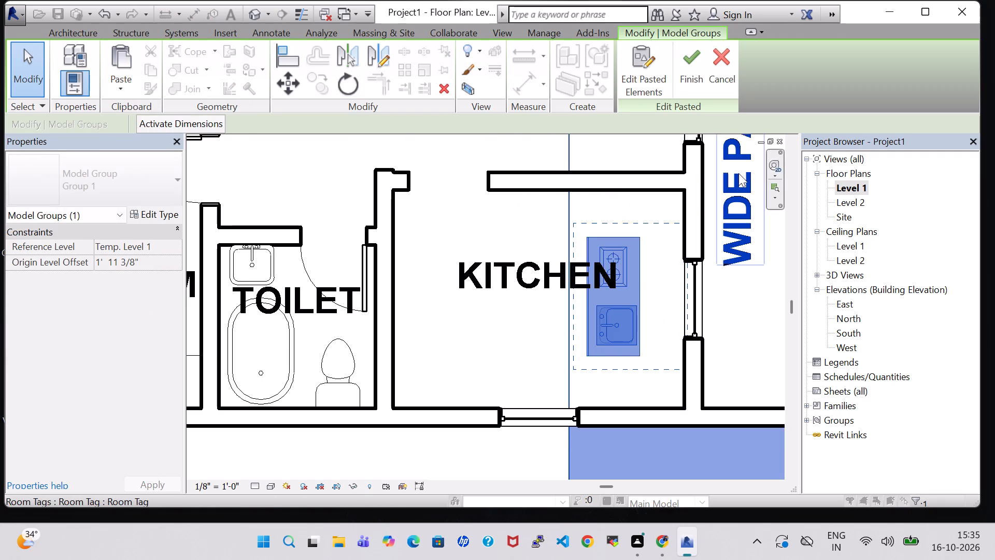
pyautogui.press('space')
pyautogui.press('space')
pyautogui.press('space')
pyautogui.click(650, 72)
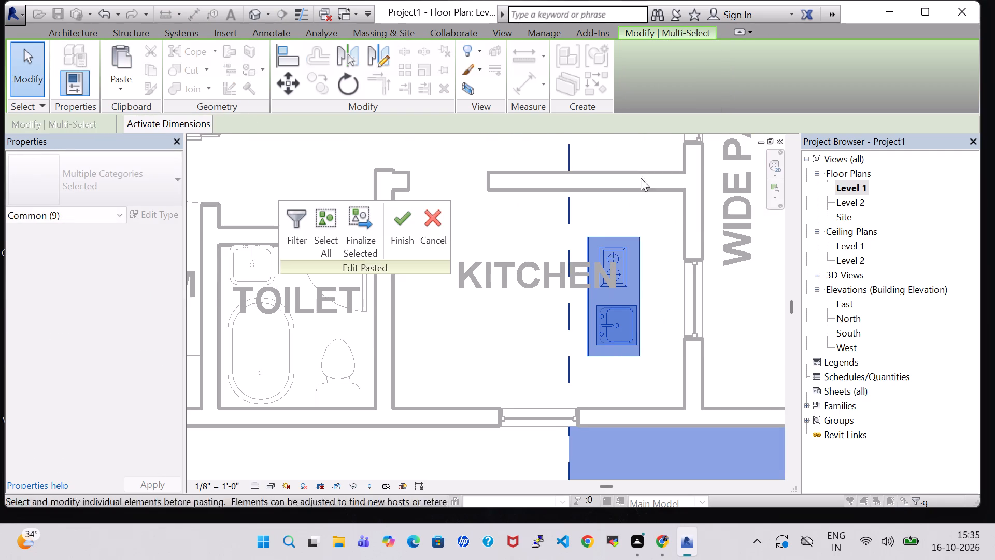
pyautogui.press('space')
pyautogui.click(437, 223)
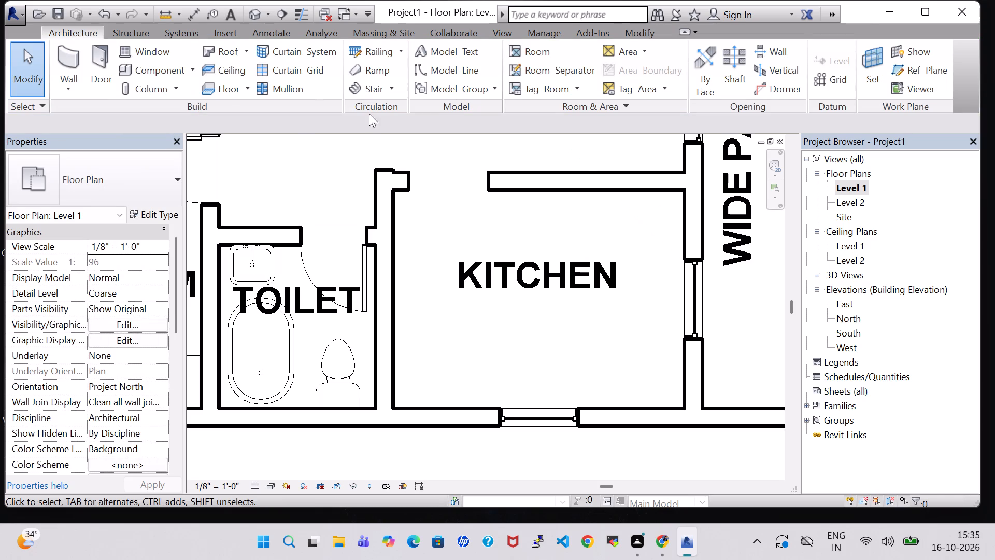
# Place a Kitchenette - Small 54" component against the south KITCHEN's east wall by the window, with its sink at the north end.
pyautogui.click(167, 72)
pyautogui.click(141, 186)
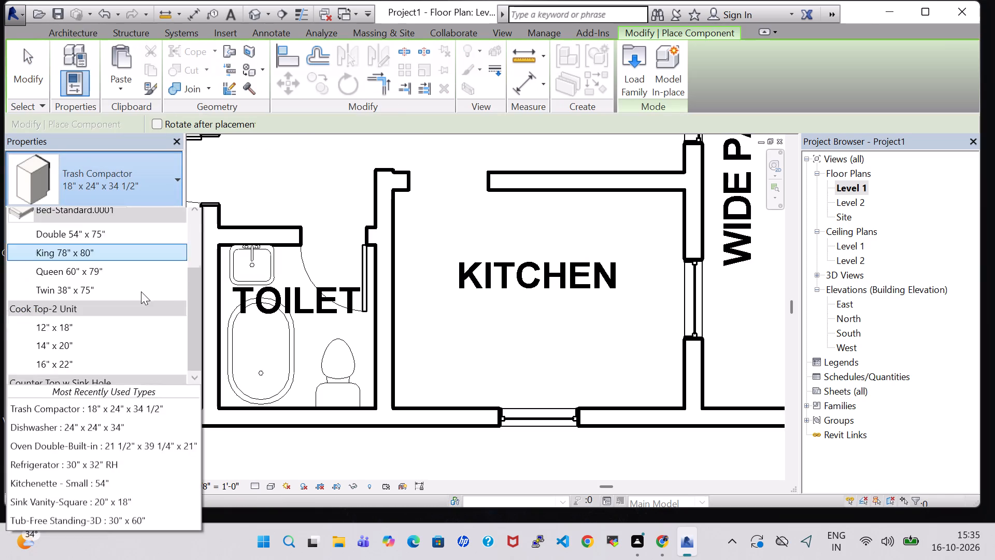
pyautogui.scroll(8, 141, 300)
pyautogui.scroll(-9, 141, 300)
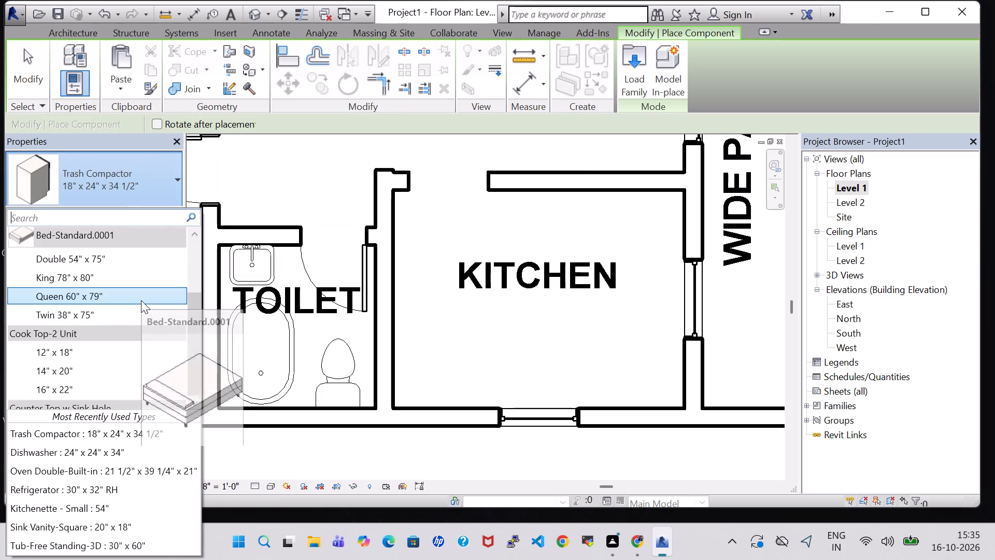
pyautogui.scroll(-2, 46, 379)
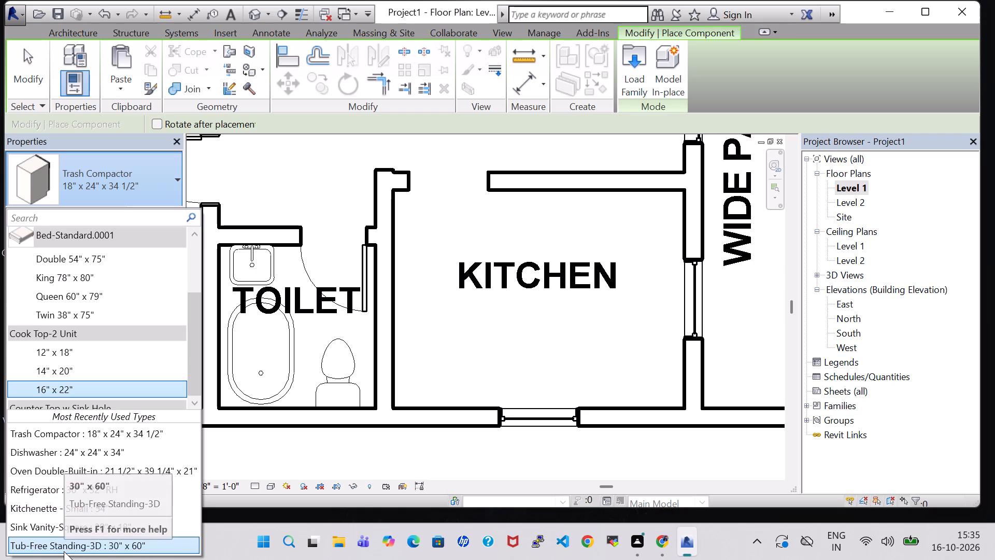
pyautogui.click(44, 510)
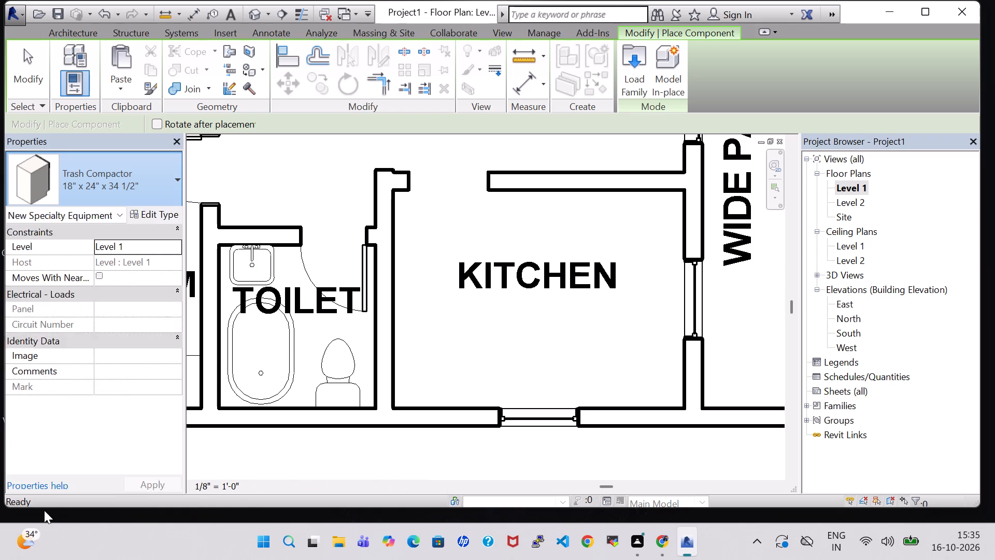
pyautogui.scroll(1, 611, 270)
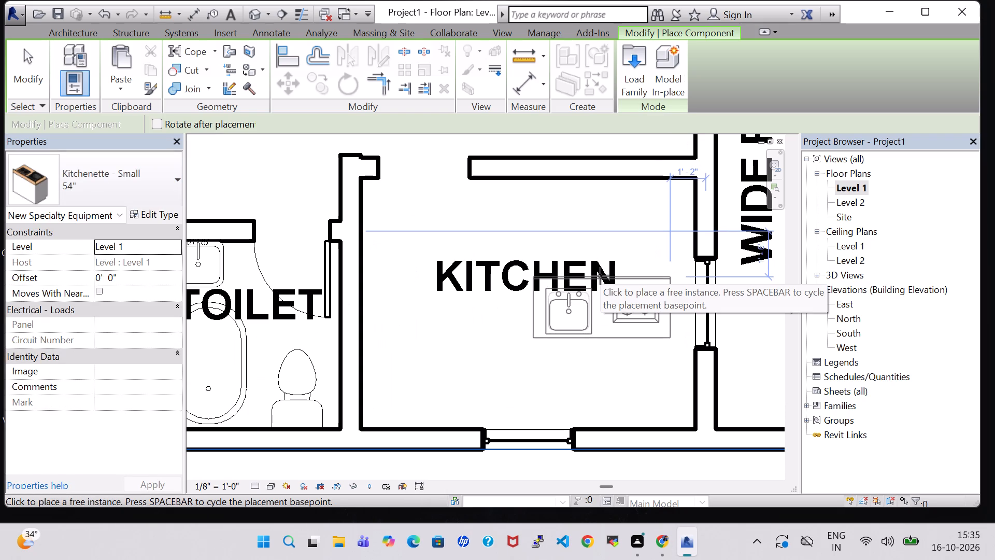
pyautogui.press('space')
pyautogui.press('space')
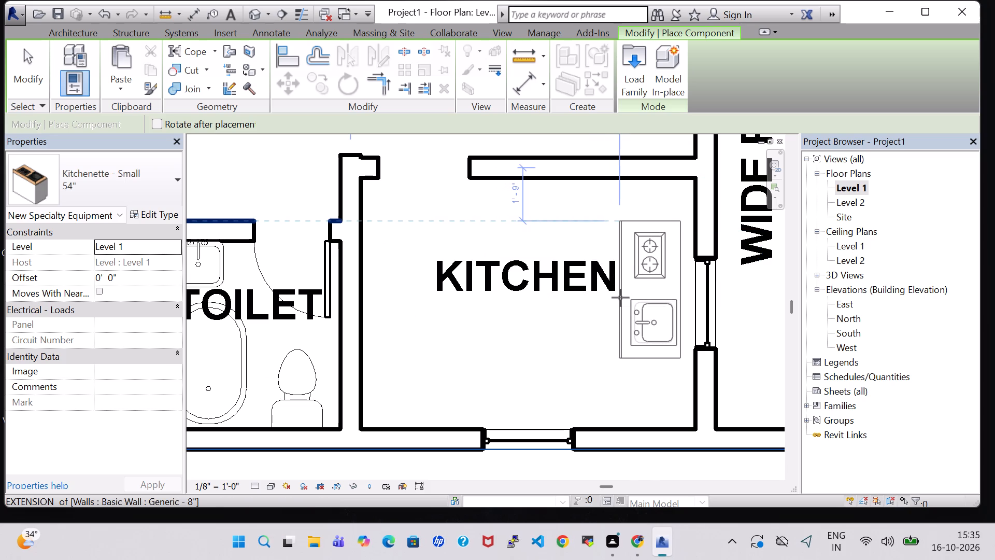
pyautogui.press('space')
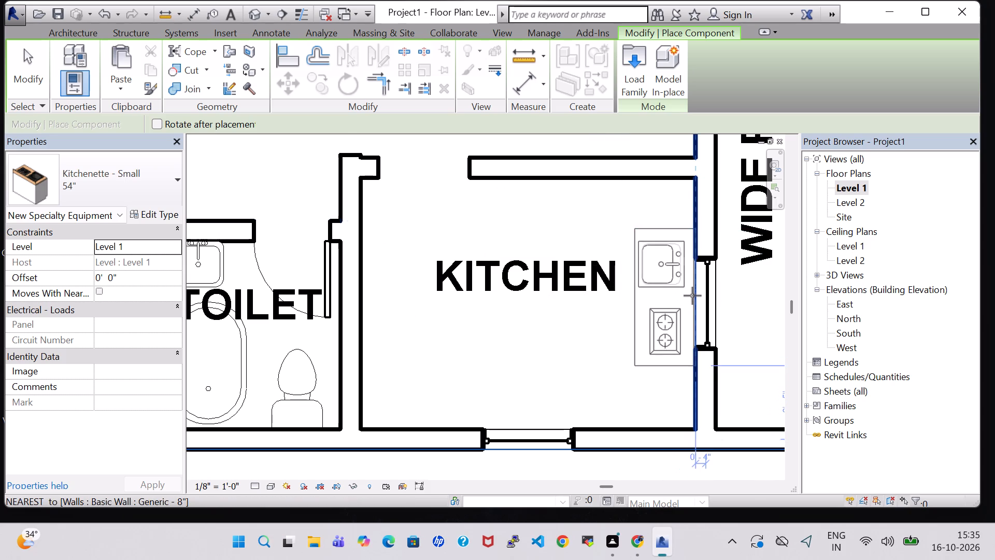
pyautogui.click(690, 261)
pyautogui.press('Escape')
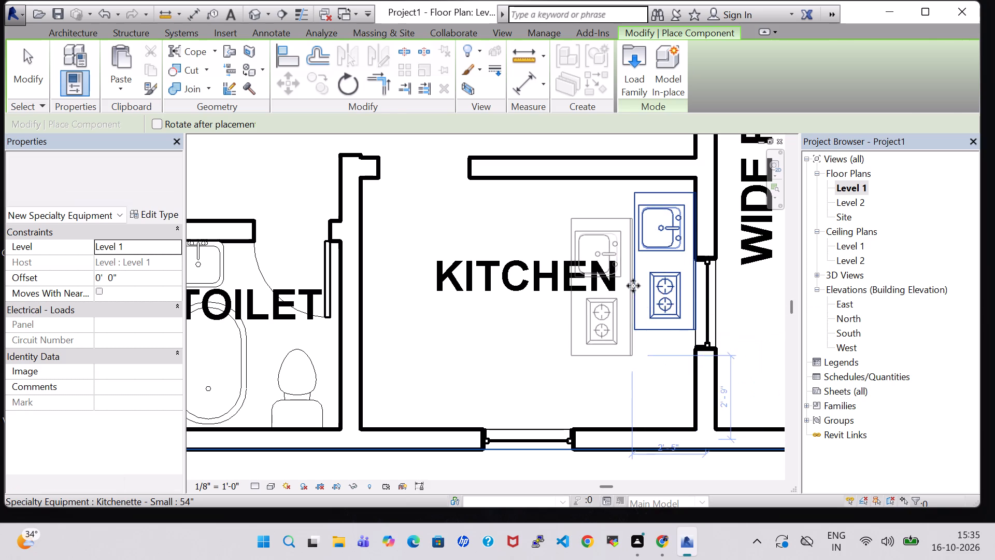
pyautogui.press('Escape')
# Open the 3D view, dismissing the save reminder, and examine the furnished units around to the south kitchen's kitchenette and window.
pyautogui.click(254, 18)
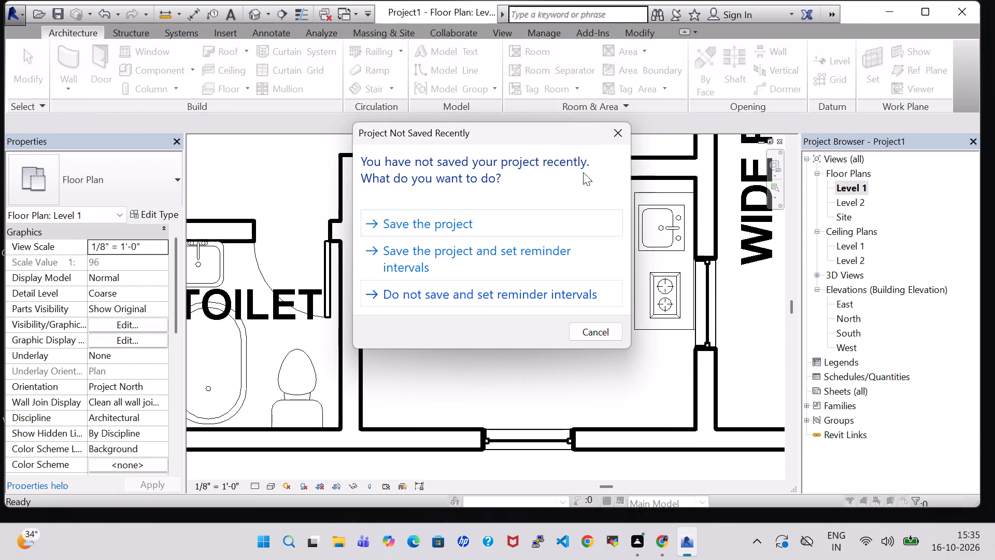
pyautogui.click(628, 138)
pyautogui.scroll(-4, 387, 208)
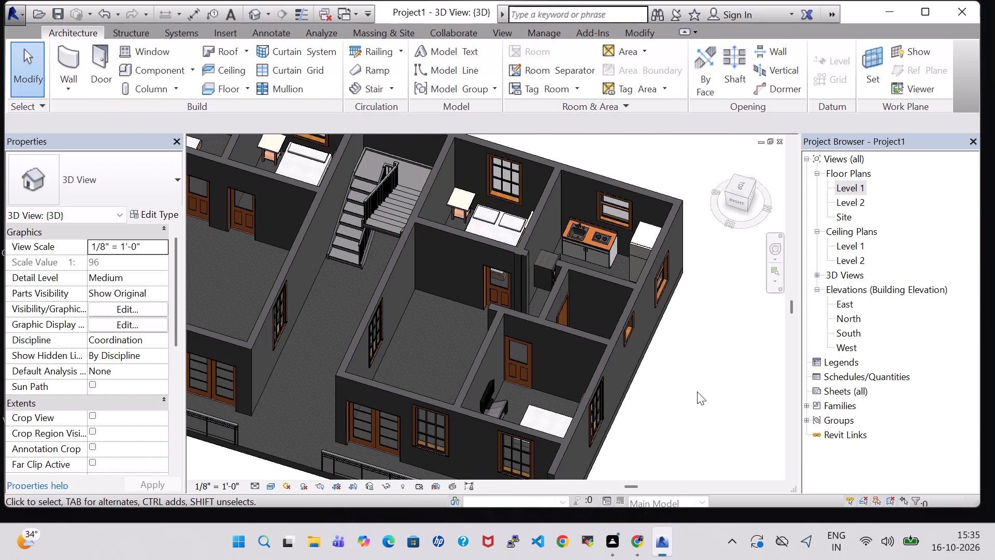
pyautogui.keyDown('shift'); pyautogui.moveTo(697, 391); pyautogui.dragTo(702, 438, button='middle'); pyautogui.keyUp('shift')
pyautogui.keyDown('shift'); pyautogui.moveTo(668, 410); pyautogui.dragTo(647, 409, button='middle'); pyautogui.keyUp('shift')
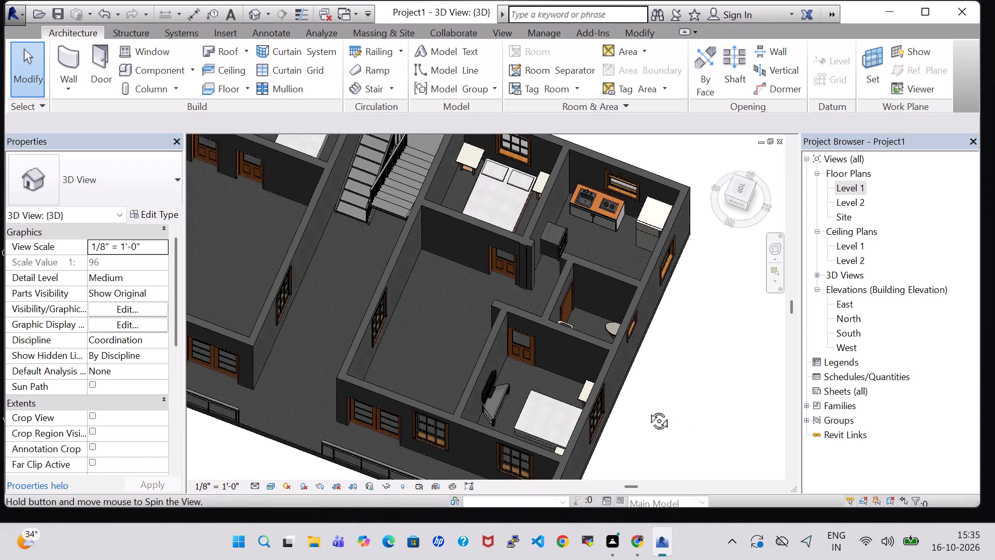
pyautogui.keyDown('shift'); pyautogui.moveTo(647, 409); pyautogui.dragTo(687, 400, button='middle'); pyautogui.keyUp('shift')
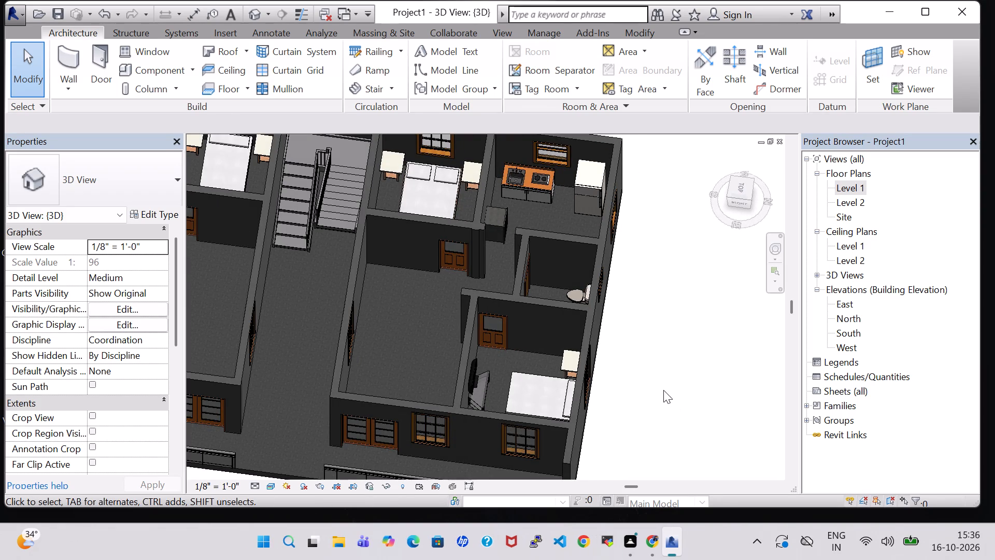
pyautogui.moveTo(624, 374); pyautogui.dragTo(719, 358, button='middle')
pyautogui.moveTo(266, 291); pyautogui.dragTo(430, 291, button='middle')
pyautogui.scroll(-1, 430, 291)
pyautogui.keyDown('shift'); pyautogui.moveTo(424, 253); pyautogui.dragTo(332, 273, button='middle'); pyautogui.keyUp('shift')
pyautogui.moveTo(434, 355); pyautogui.dragTo(363, 330, button='middle')
pyautogui.keyDown('shift'); pyautogui.moveTo(431, 380); pyautogui.dragTo(343, 303, button='middle'); pyautogui.keyUp('shift')
pyautogui.moveTo(496, 295); pyautogui.dragTo(471, 300, button='middle')
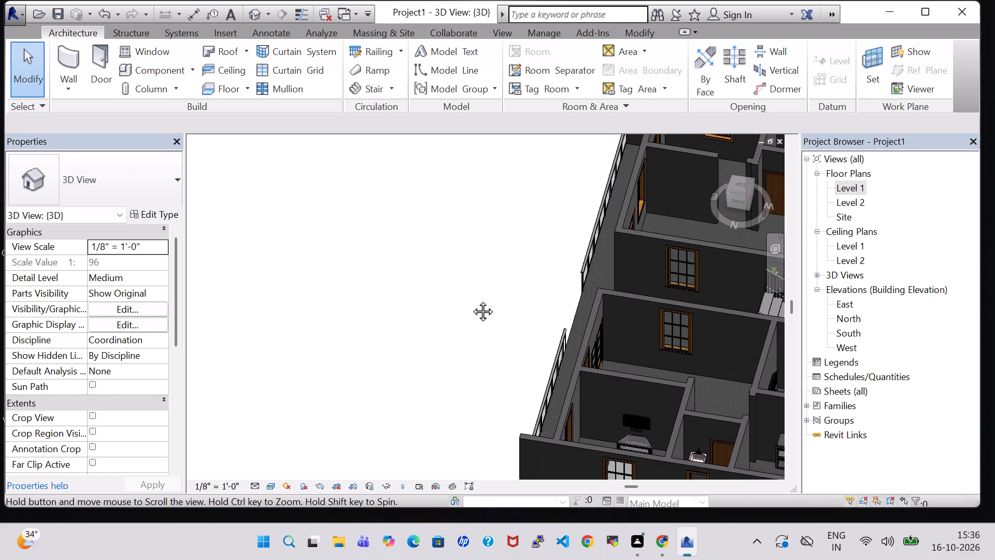
pyautogui.moveTo(471, 300); pyautogui.dragTo(208, 319, button='middle')
pyautogui.keyDown('shift'); pyautogui.scroll(1, 706, 318); pyautogui.keyUp('shift')
pyautogui.keyDown('shift'); pyautogui.moveTo(706, 318); pyautogui.dragTo(658, 367, button='middle'); pyautogui.keyUp('shift')
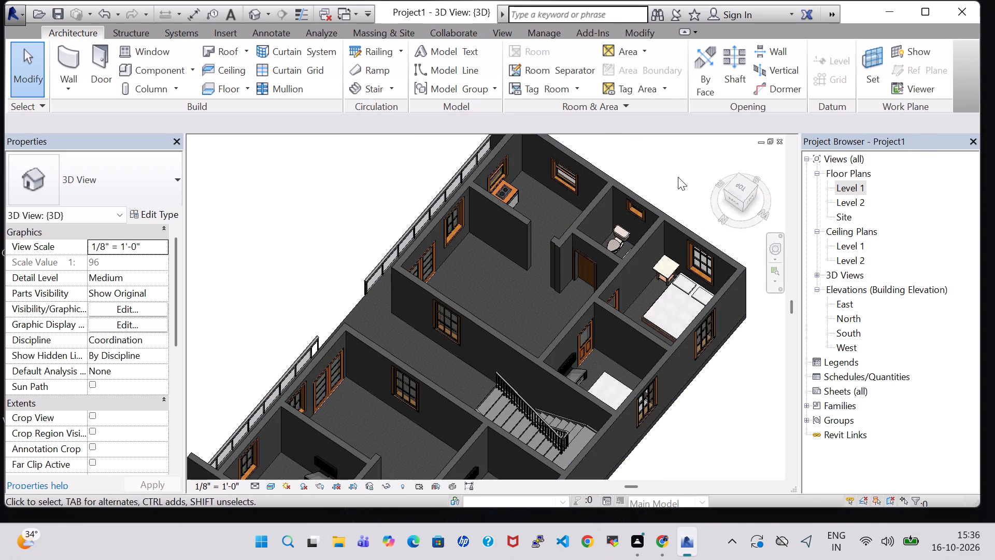
pyautogui.keyDown('shift'); pyautogui.moveTo(678, 174); pyautogui.dragTo(595, 228, button='middle'); pyautogui.keyUp('shift')
pyautogui.moveTo(705, 360); pyautogui.dragTo(596, 317, button='middle')
pyautogui.keyDown('shift'); pyautogui.moveTo(596, 318); pyautogui.dragTo(581, 237, button='middle'); pyautogui.keyUp('shift')
pyautogui.keyDown('shift'); pyautogui.moveTo(613, 359); pyautogui.dragTo(613, 313, button='middle'); pyautogui.keyUp('shift')
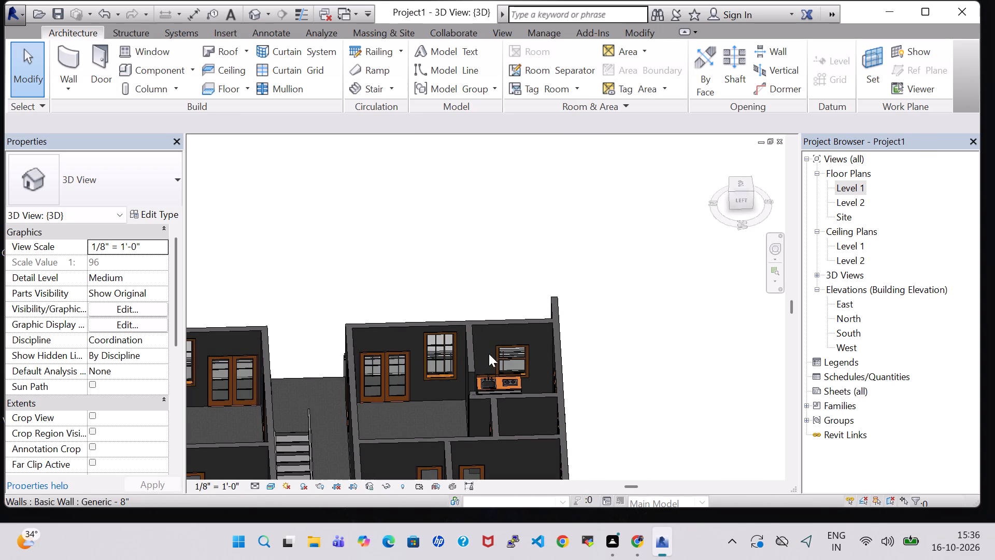
# Raise the 36" x 48" window behind the south kitchen's kitchenette to a sill height of 4' 4".
pyautogui.click(501, 354)
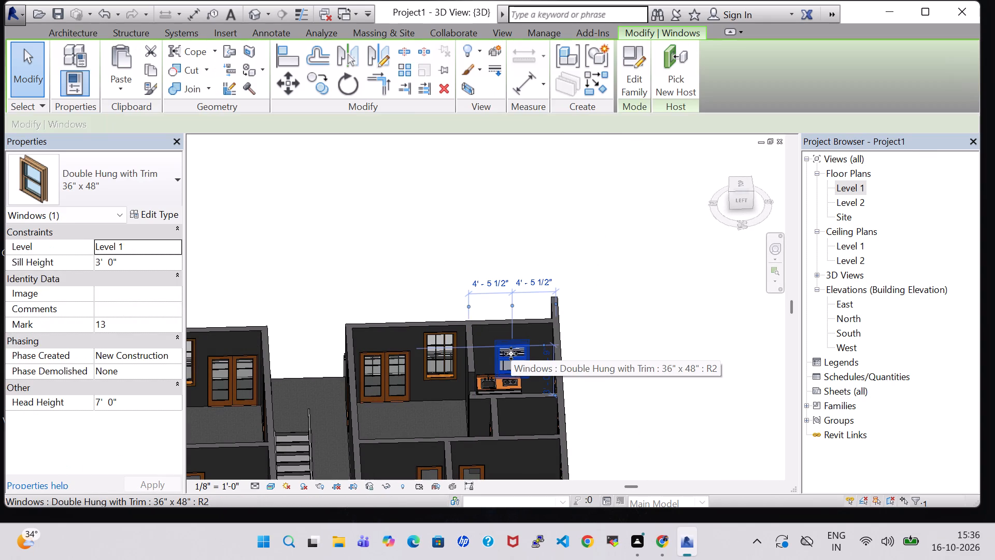
pyautogui.press('Up')
pyautogui.press('Up')
pyautogui.press('Up')
pyautogui.press('Up')
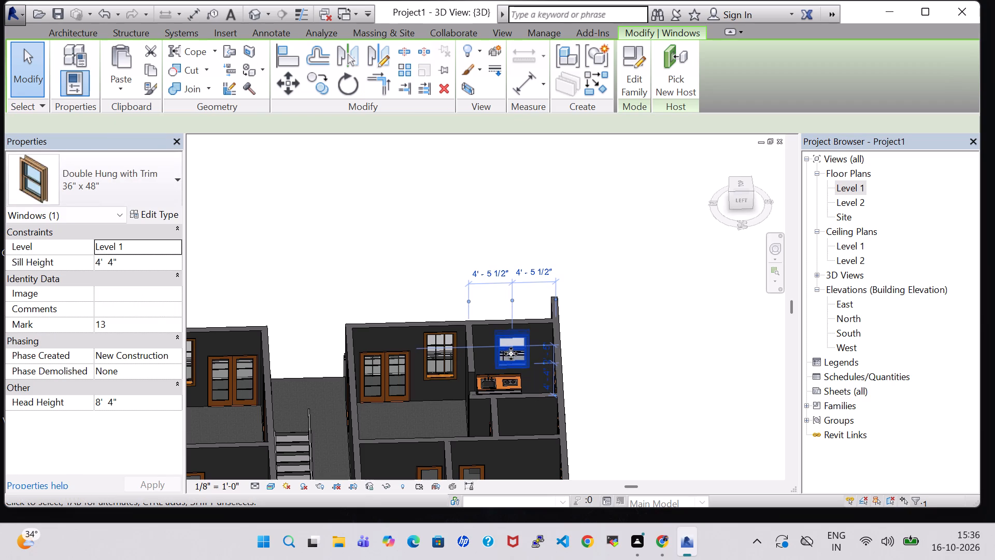
pyautogui.click(716, 357)
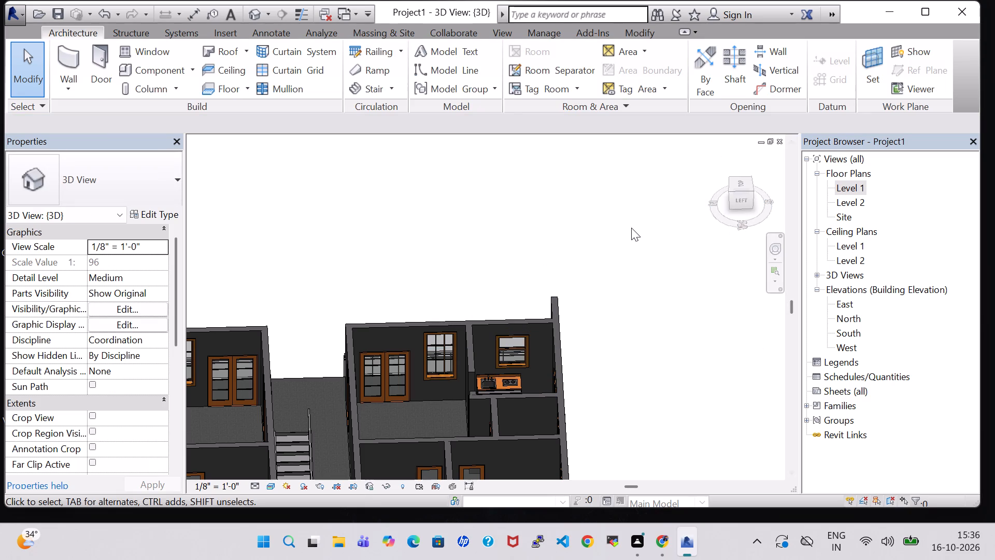
# Return to the Level 1 floor plan with the south unit's KITCHEN in view.
pyautogui.keyDown('shift'); pyautogui.moveTo(623, 225); pyautogui.dragTo(621, 301, button='middle'); pyautogui.keyUp('shift')
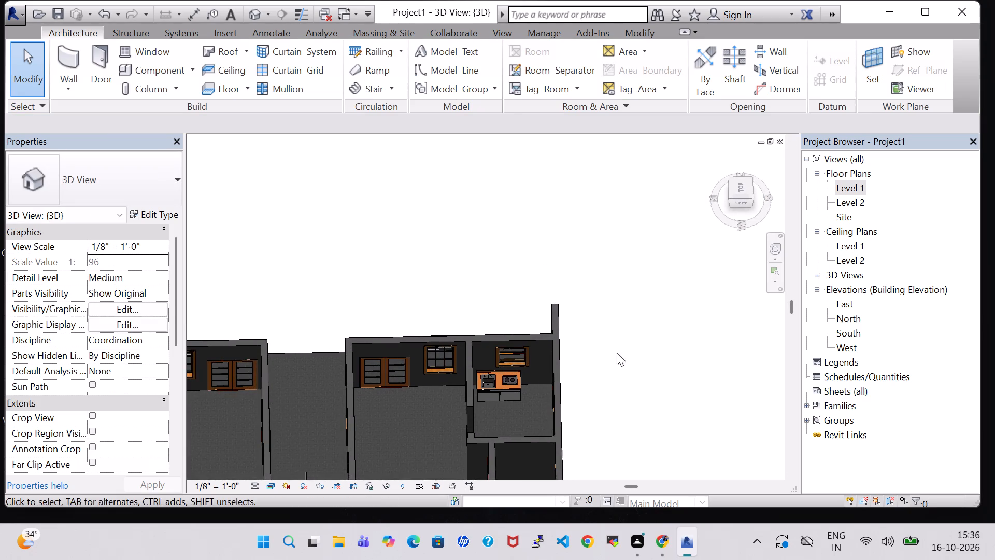
pyautogui.moveTo(617, 353); pyautogui.dragTo(560, 303, button='middle')
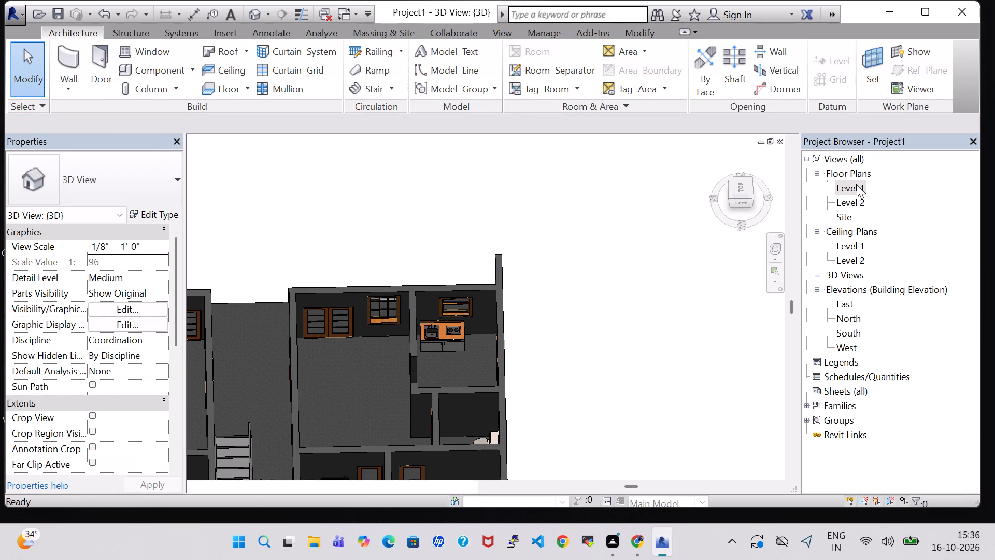
pyautogui.doubleClick(857, 185)
pyautogui.scroll(-6, 515, 200)
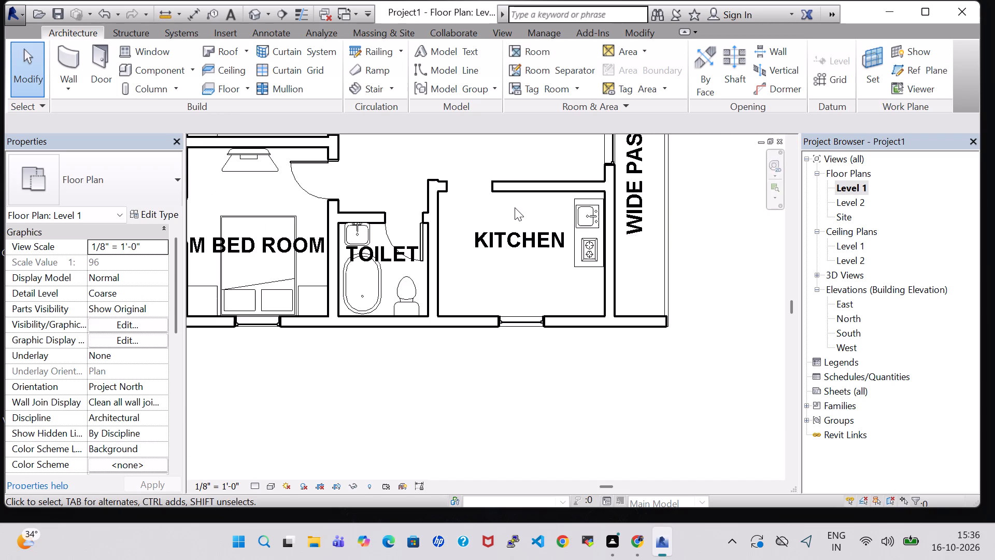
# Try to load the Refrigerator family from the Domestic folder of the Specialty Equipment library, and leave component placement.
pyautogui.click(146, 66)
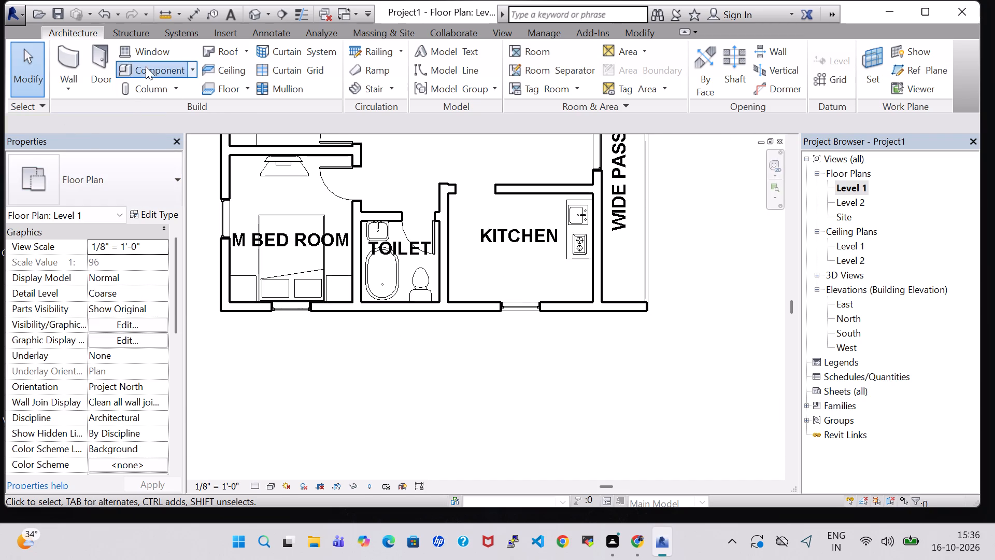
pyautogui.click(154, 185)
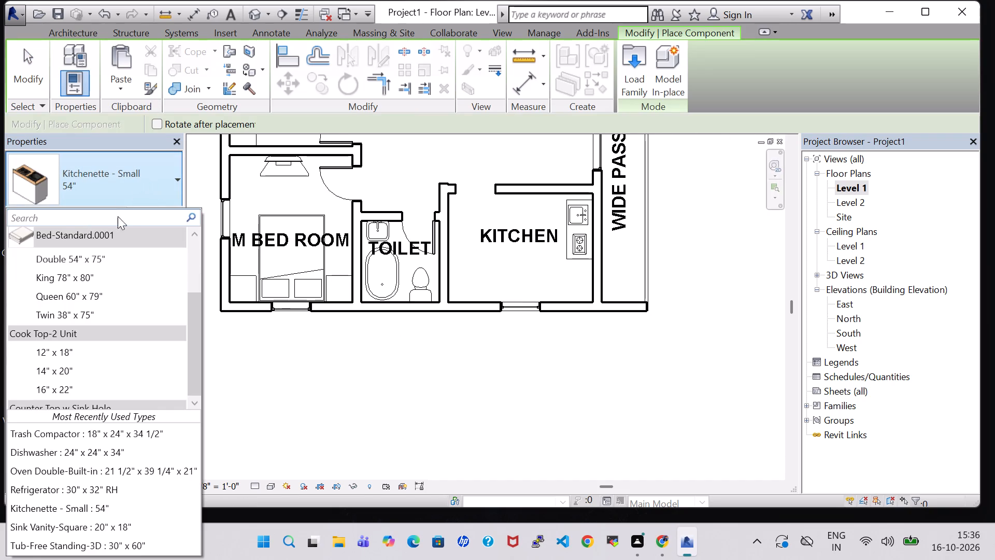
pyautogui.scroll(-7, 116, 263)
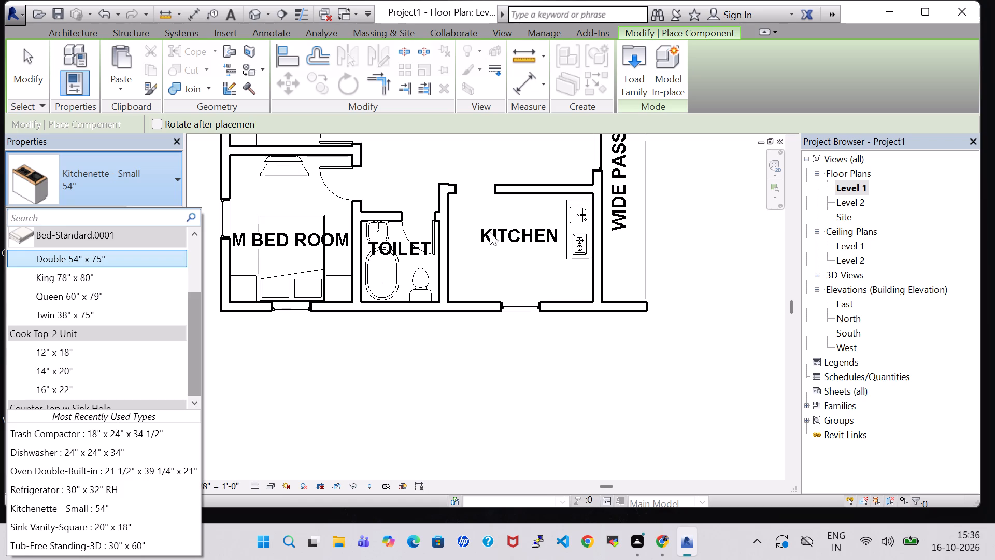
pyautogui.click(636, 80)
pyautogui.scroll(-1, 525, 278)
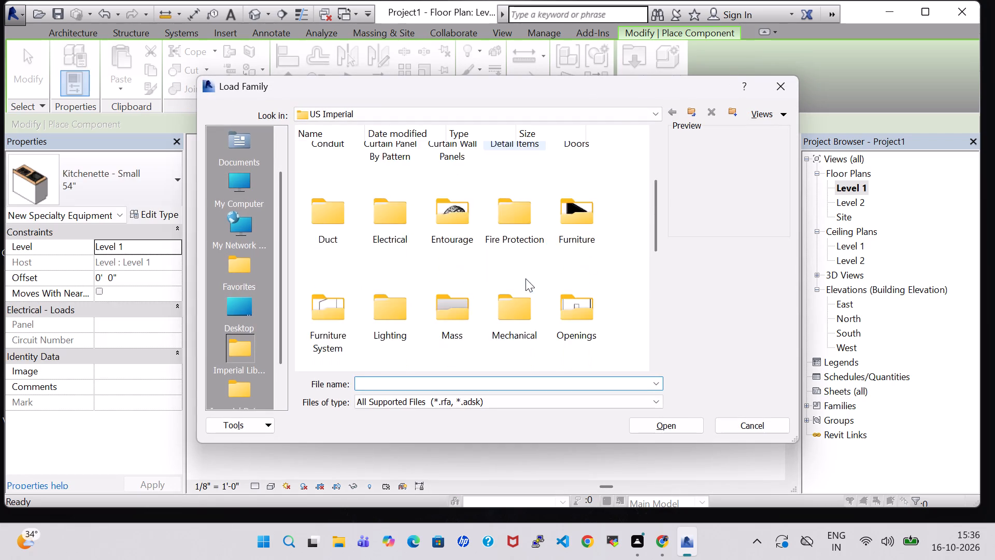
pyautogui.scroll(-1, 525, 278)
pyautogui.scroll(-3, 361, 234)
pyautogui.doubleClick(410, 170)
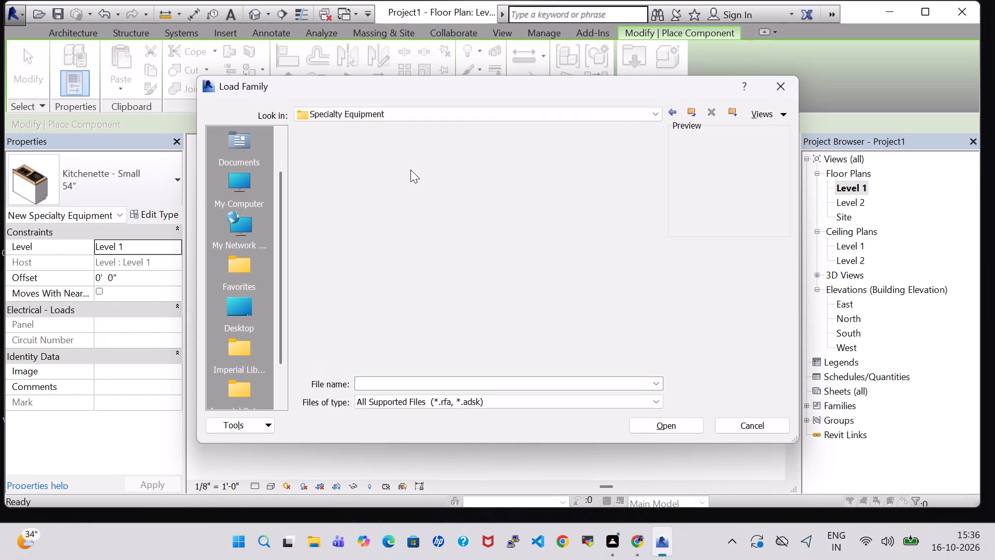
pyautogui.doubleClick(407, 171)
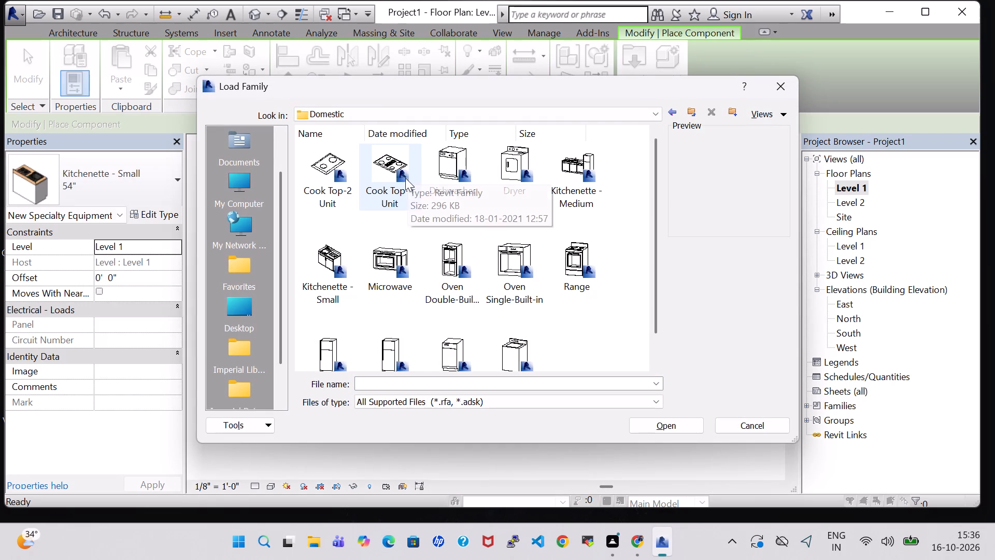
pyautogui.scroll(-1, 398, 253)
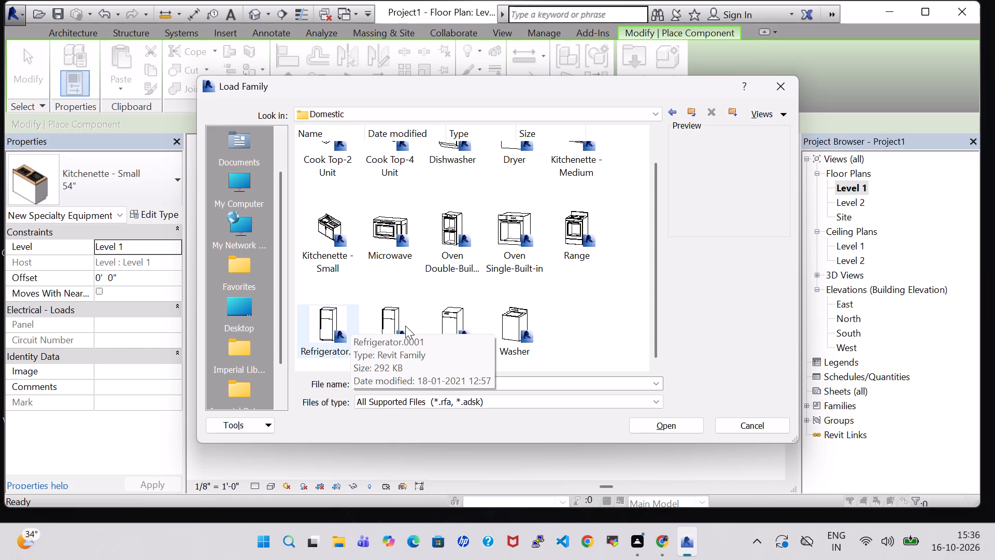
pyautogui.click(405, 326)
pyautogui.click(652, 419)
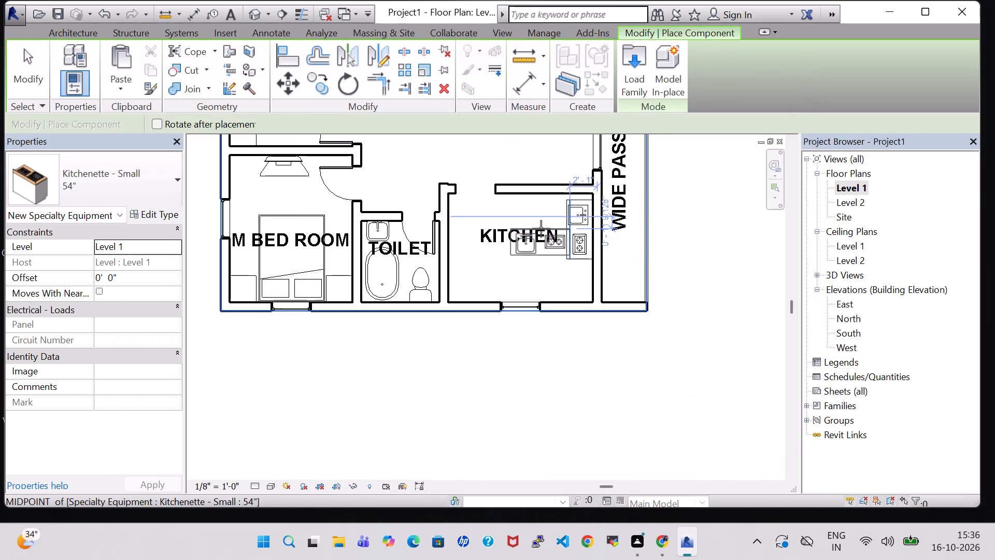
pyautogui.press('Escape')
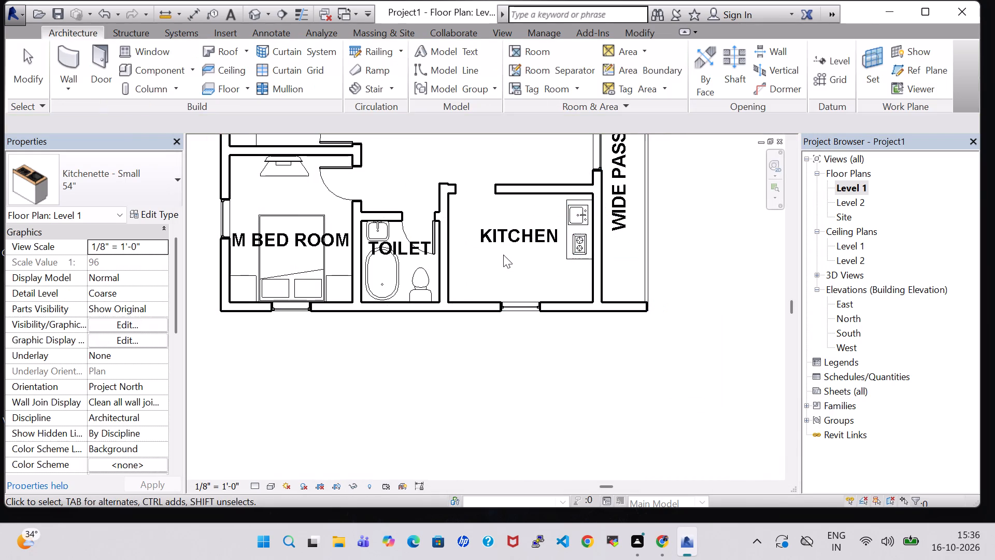
# Choose the Refrigerator 30" x 32" RH type for component placement and check its type properties without changing them.
pyautogui.click(143, 65)
pyautogui.click(132, 181)
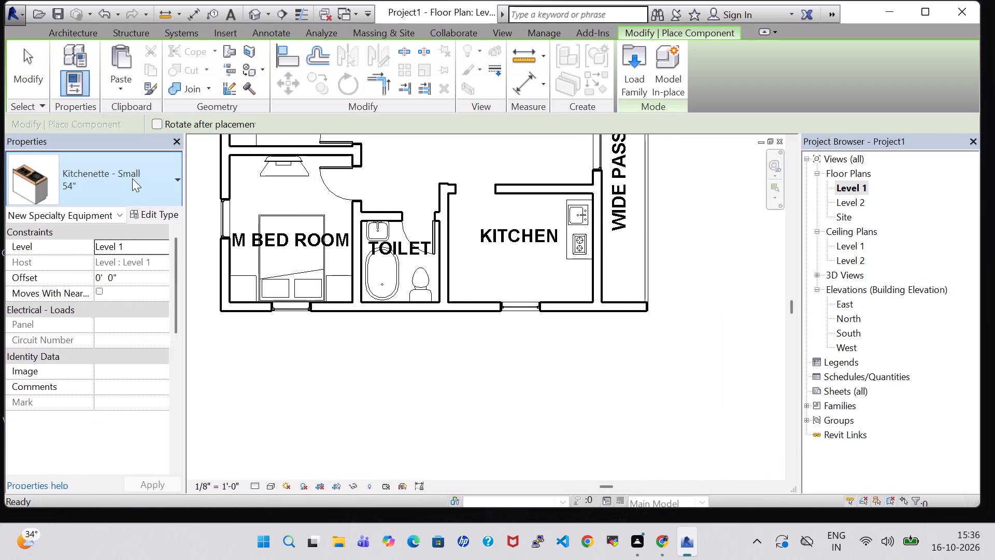
pyautogui.click(69, 495)
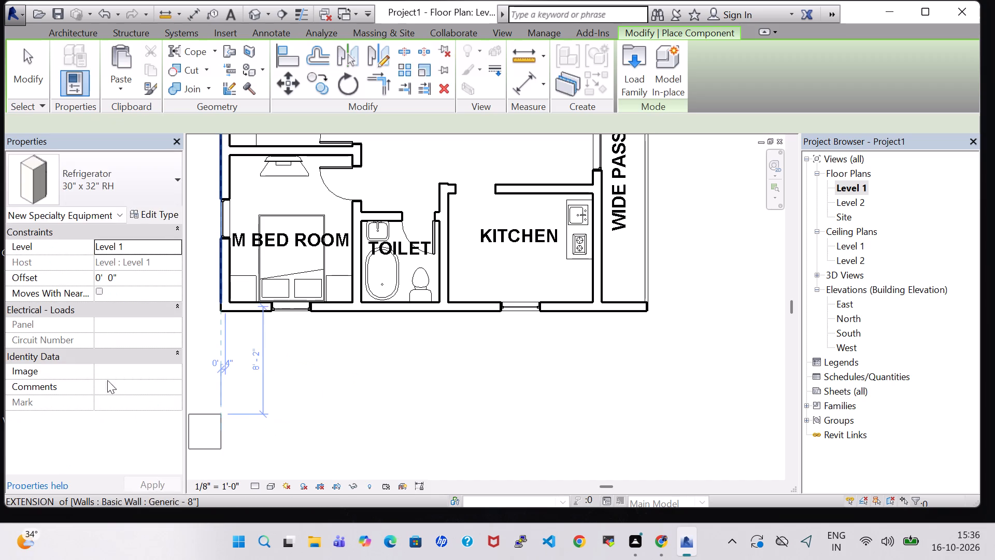
pyautogui.click(153, 219)
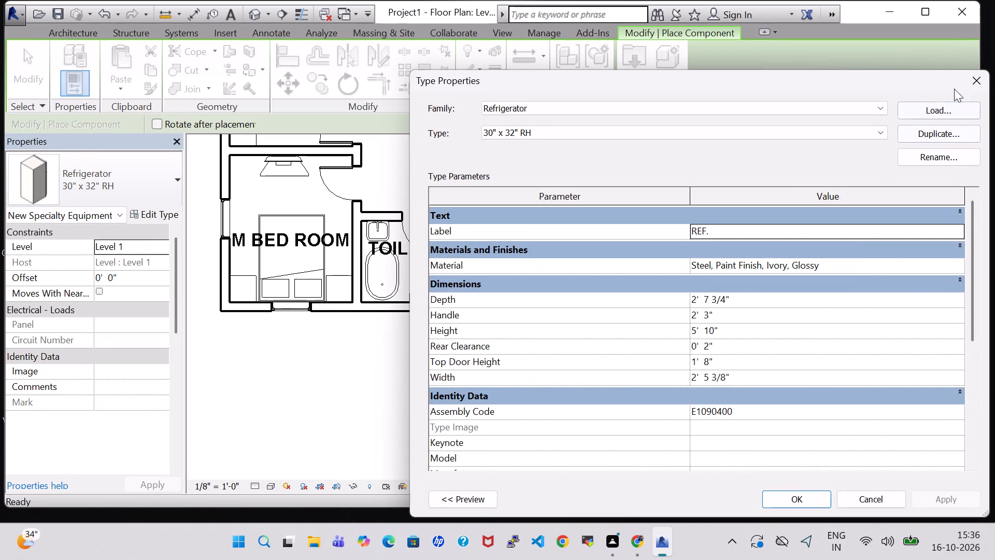
pyautogui.click(972, 79)
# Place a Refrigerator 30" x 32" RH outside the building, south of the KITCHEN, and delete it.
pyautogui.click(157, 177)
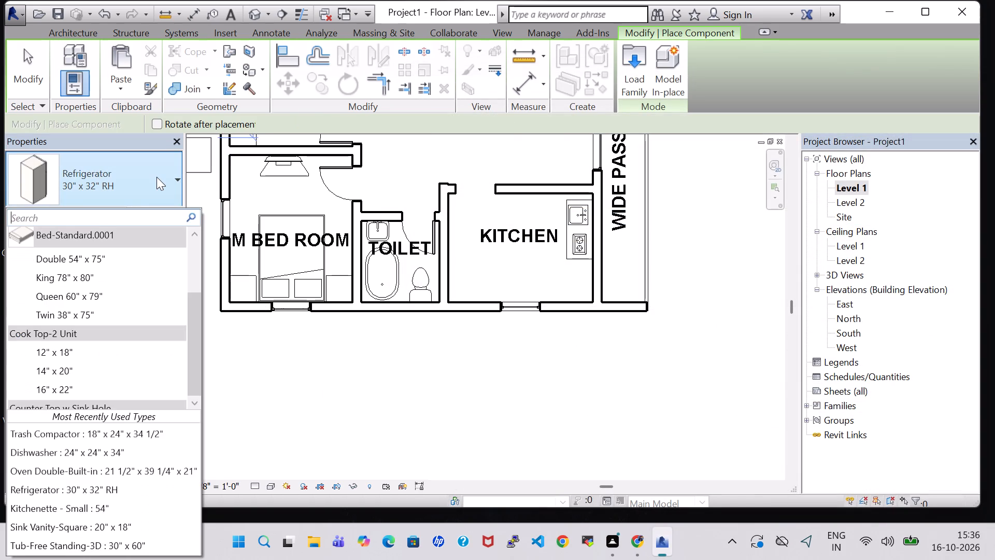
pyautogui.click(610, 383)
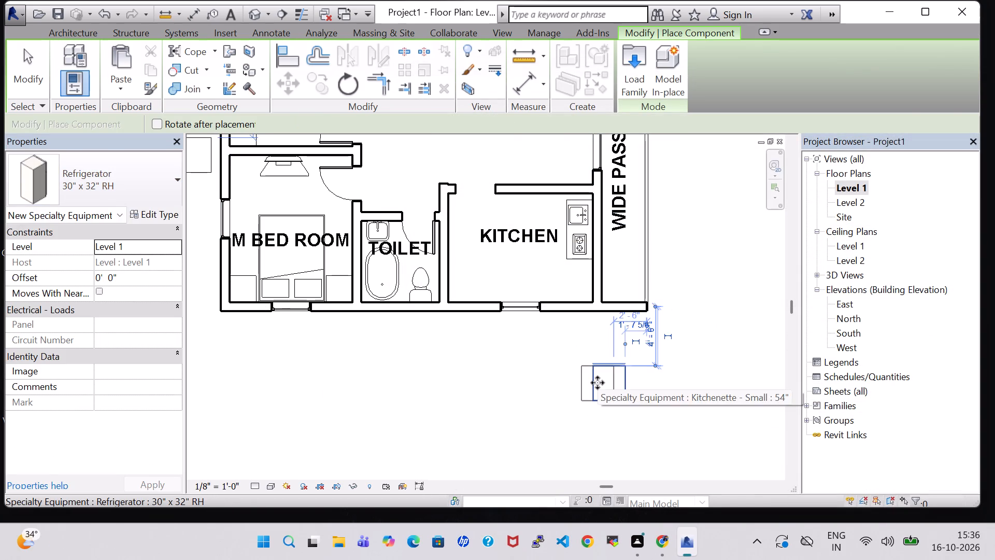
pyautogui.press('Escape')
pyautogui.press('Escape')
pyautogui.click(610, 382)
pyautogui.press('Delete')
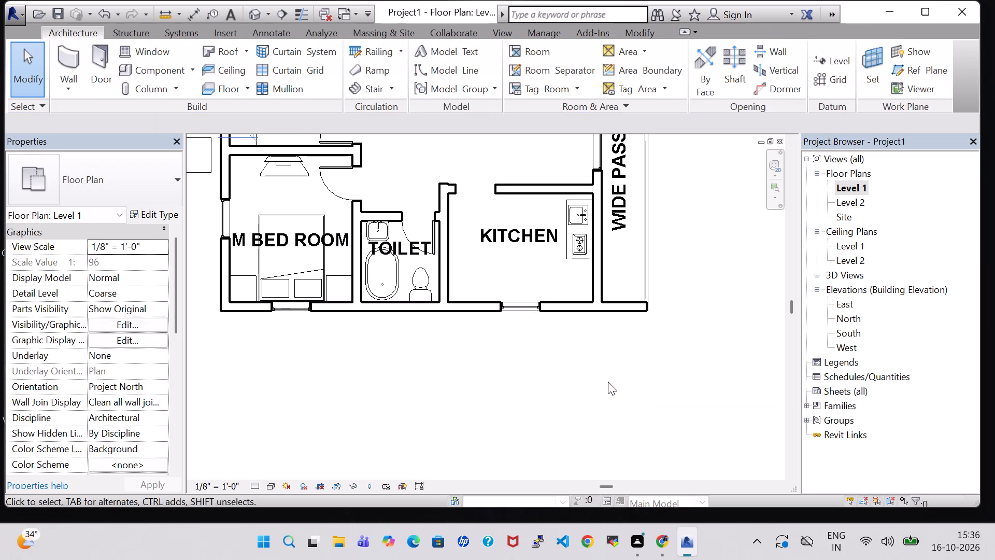
# Place a rotated Refrigerator 30" x 32" RH in the south KITCHEN's southeast corner, against the east wall below the kitchenette.
pyautogui.click(146, 72)
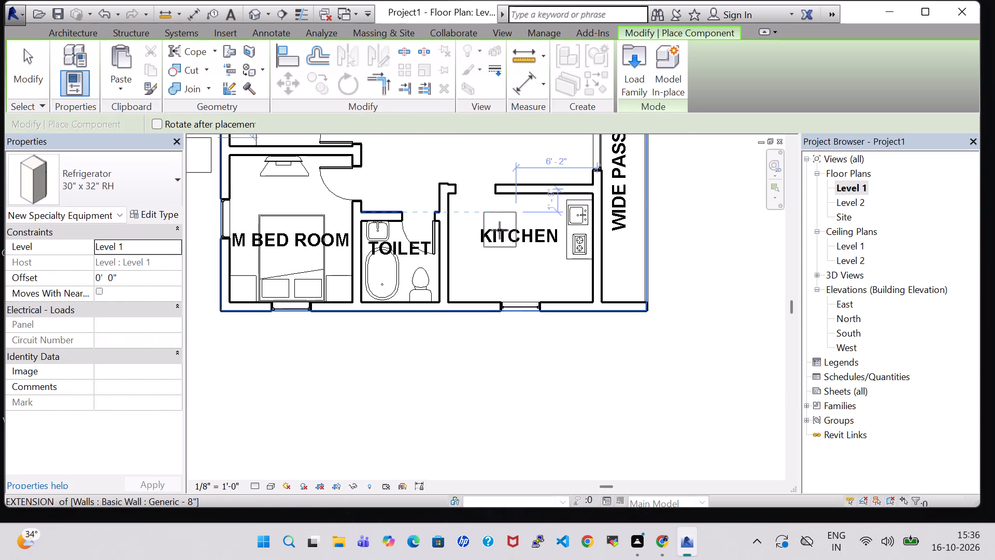
pyautogui.scroll(3, 527, 287)
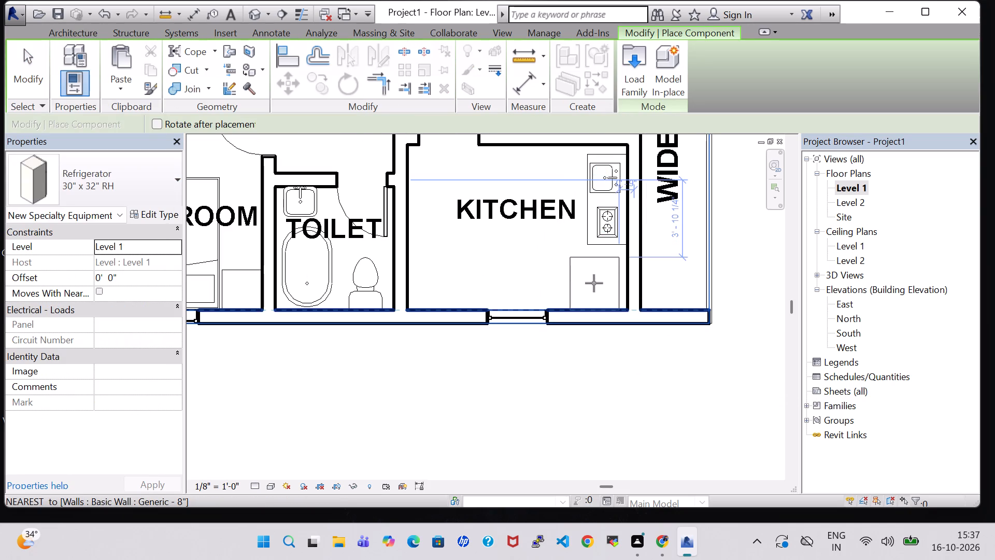
pyautogui.press('space')
pyautogui.press('space')
pyautogui.press('space')
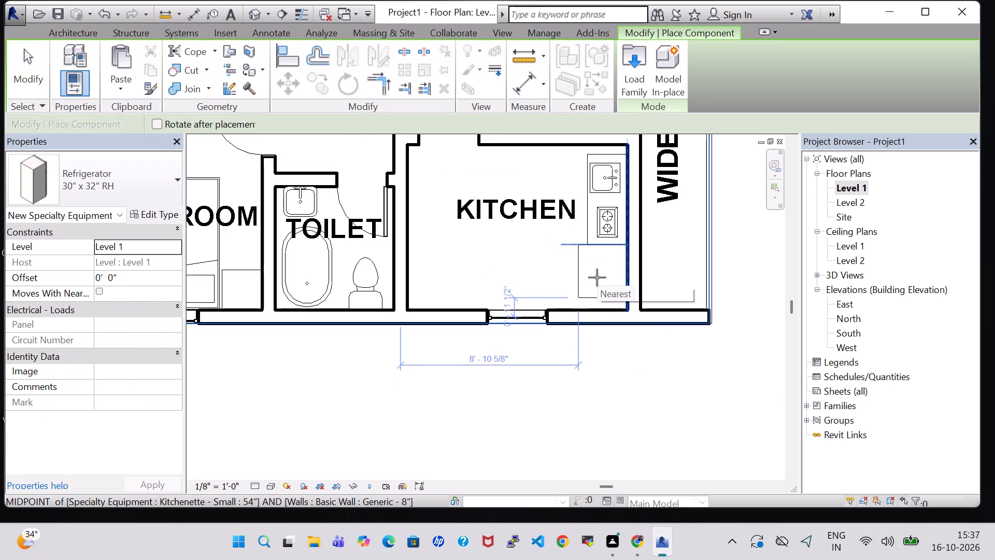
pyautogui.click(597, 279)
pyautogui.press('Up')
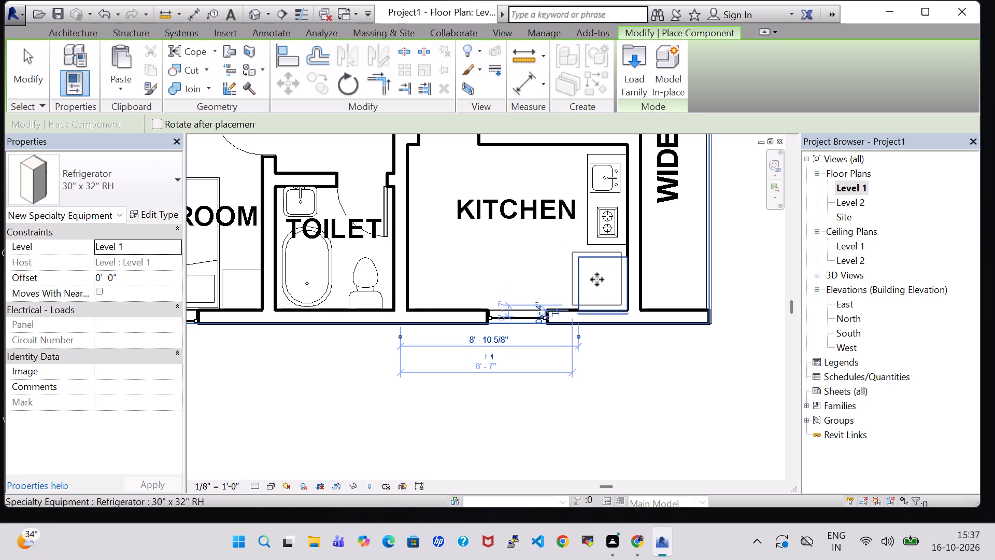
pyautogui.press('Escape')
pyautogui.press('Escape')
# Rotate the refrigerator through three quarter turns and shift it slightly north, against the east wall just below the kitchenette.
pyautogui.press('Up')
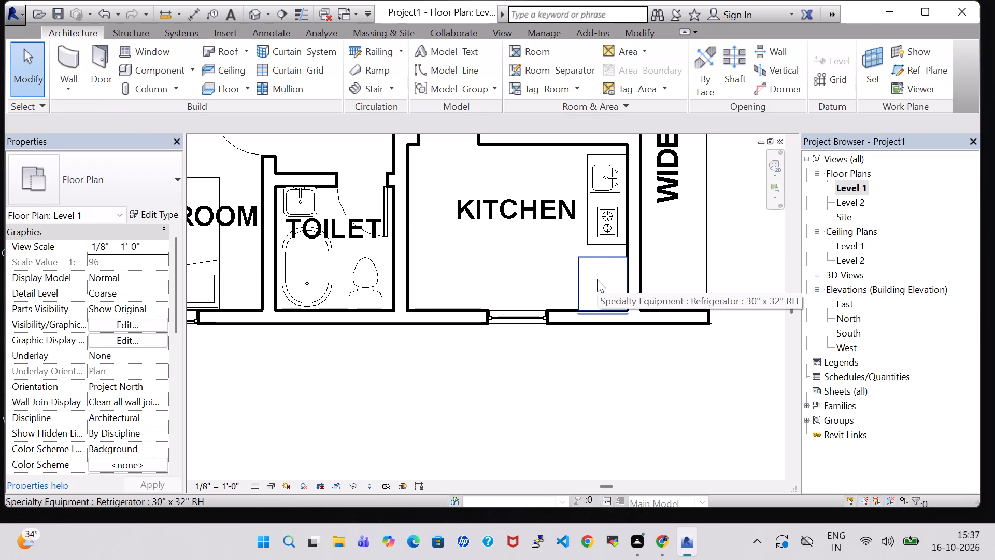
pyautogui.press('Up')
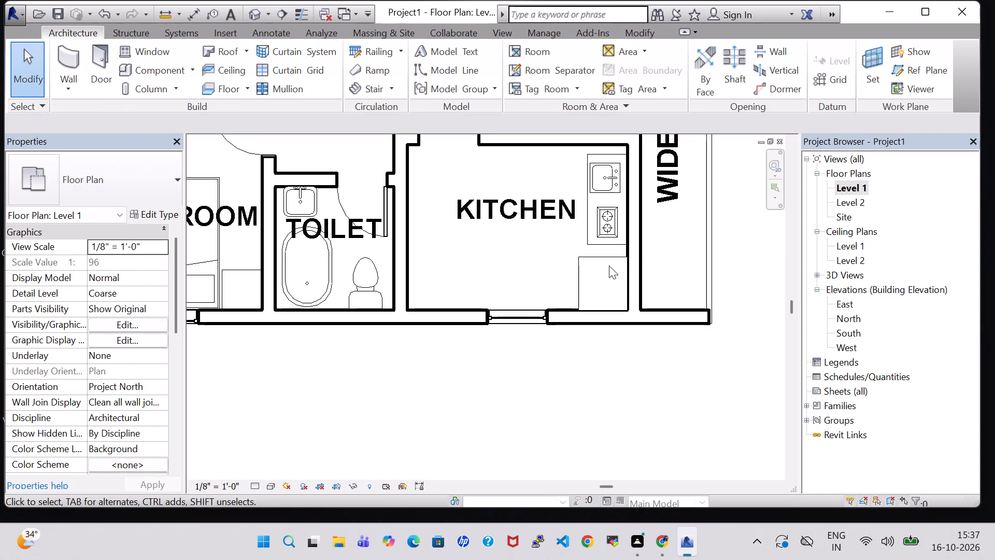
pyautogui.click(608, 255)
pyautogui.press('Up')
pyautogui.press('Up')
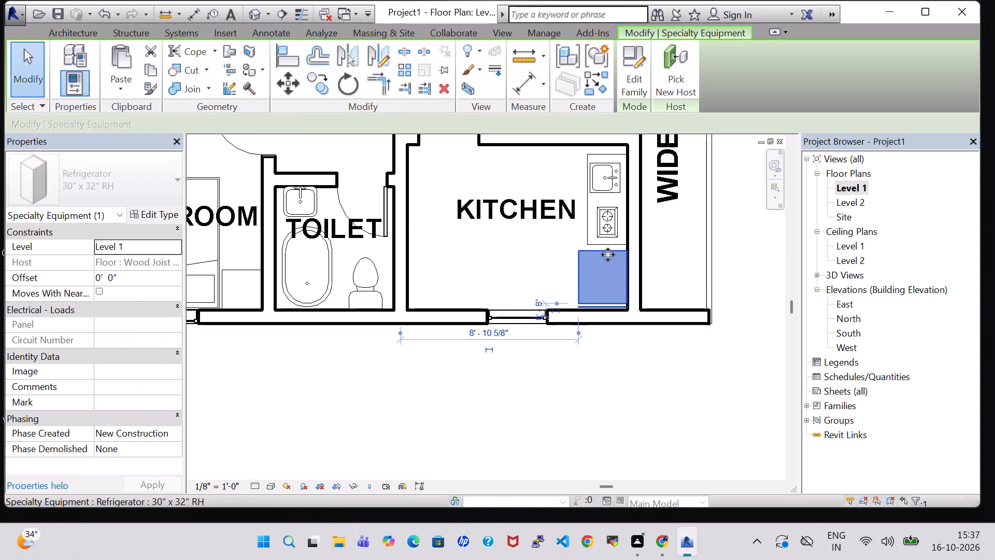
pyautogui.press('space')
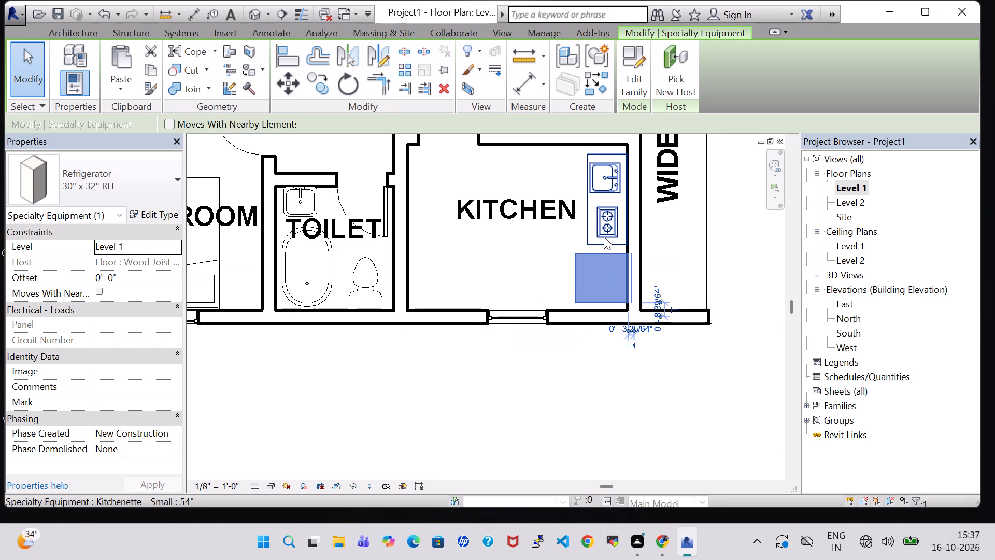
pyautogui.press('space')
pyautogui.press('space')
pyautogui.press('Up')
pyautogui.press('Left')
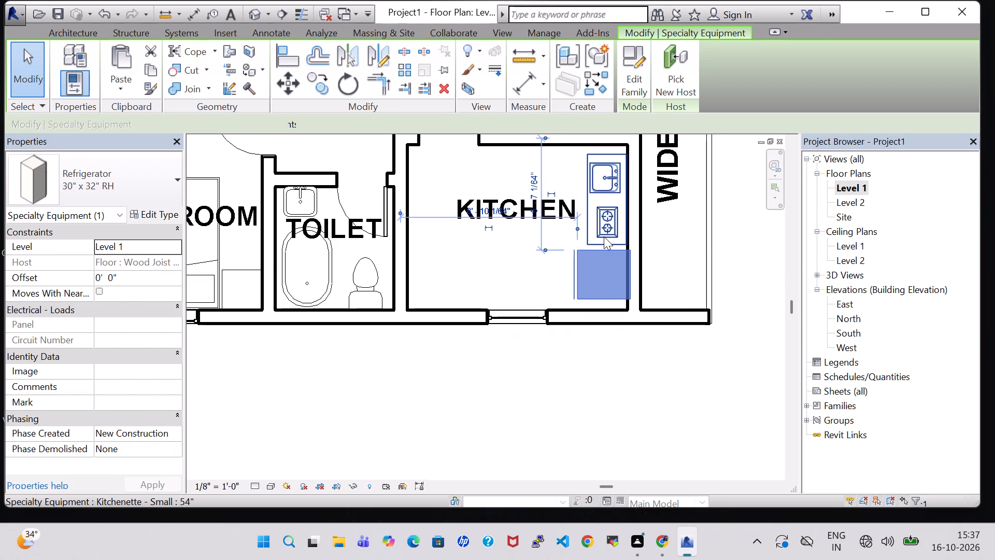
pyautogui.press('Left')
pyautogui.press('Right')
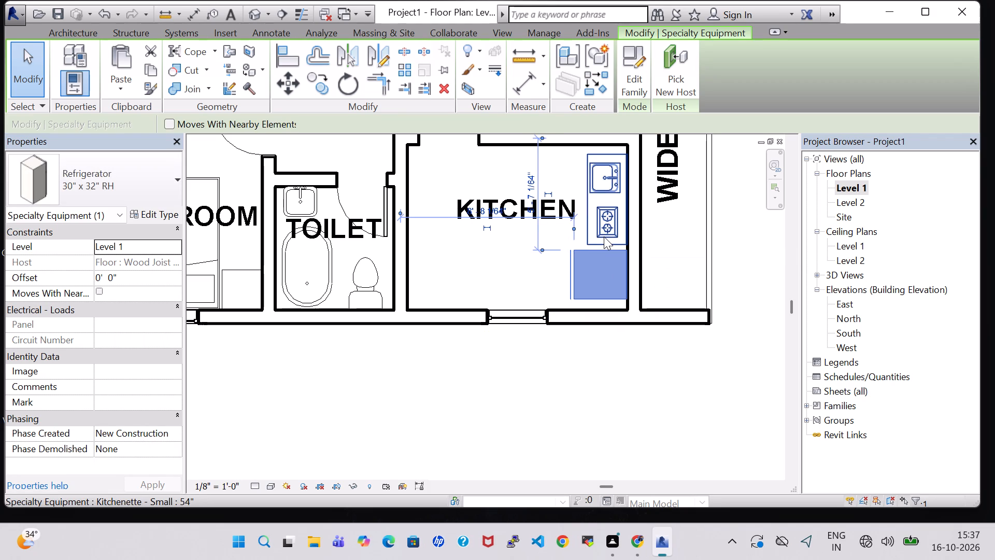
pyautogui.click(533, 379)
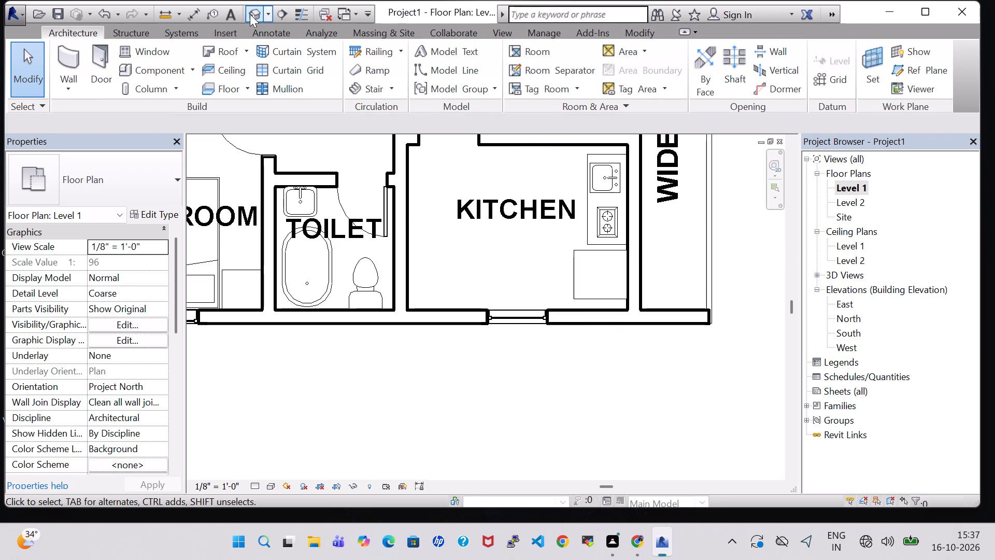
# In the 3D view, rotate the refrigerator 180° so its door faces into the kitchen and nudge it three increments south.
pyautogui.click(250, 14)
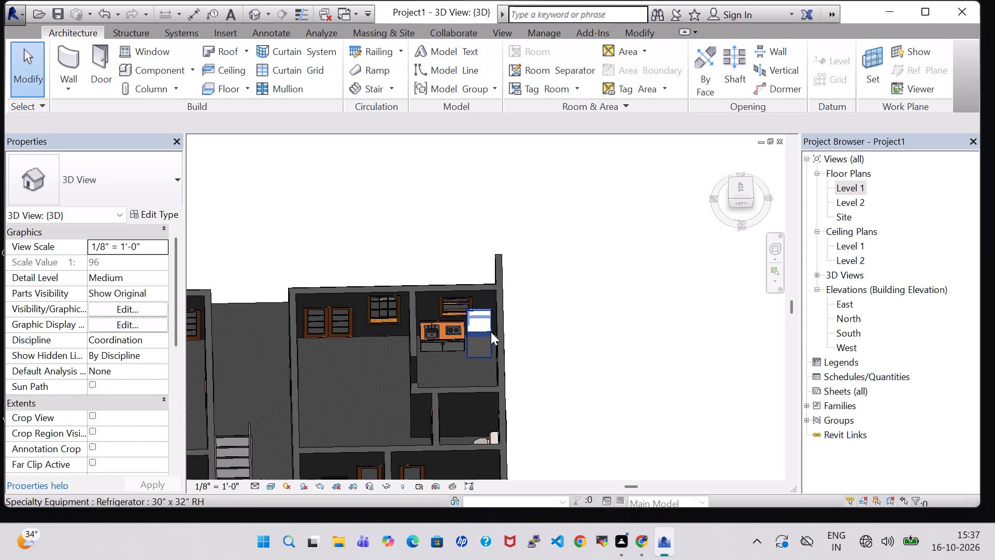
pyautogui.click(491, 332)
pyautogui.press('space')
pyautogui.press('space')
pyautogui.click(651, 346)
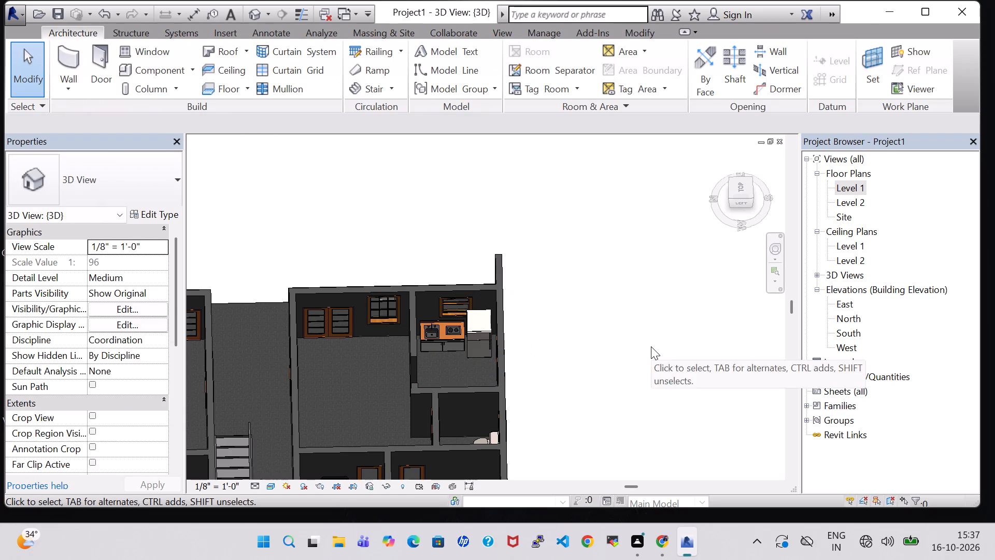
pyautogui.scroll(9, 567, 360)
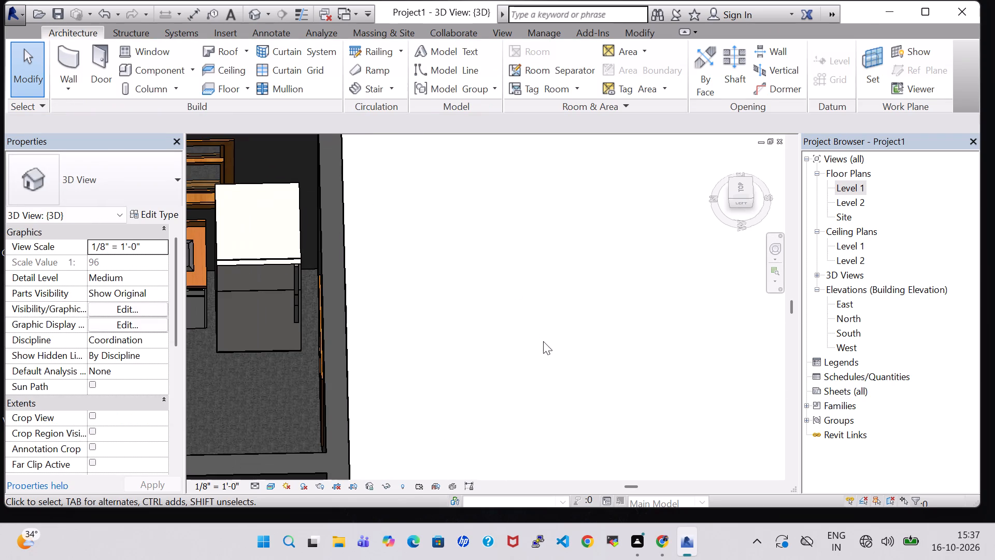
pyautogui.moveTo(543, 341); pyautogui.dragTo(608, 332, button='middle')
pyautogui.click(336, 178)
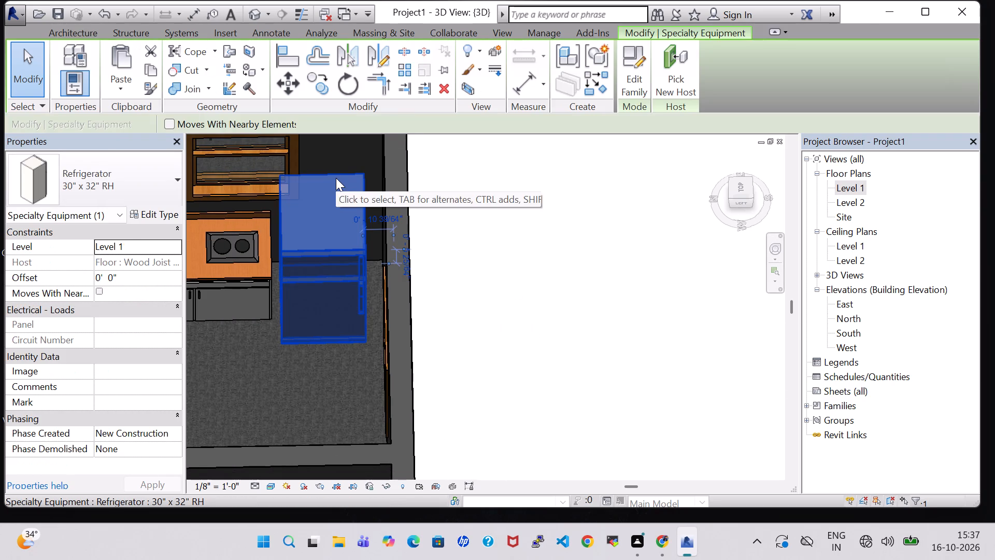
pyautogui.press('Right')
pyautogui.press('Right')
pyautogui.press('Right')
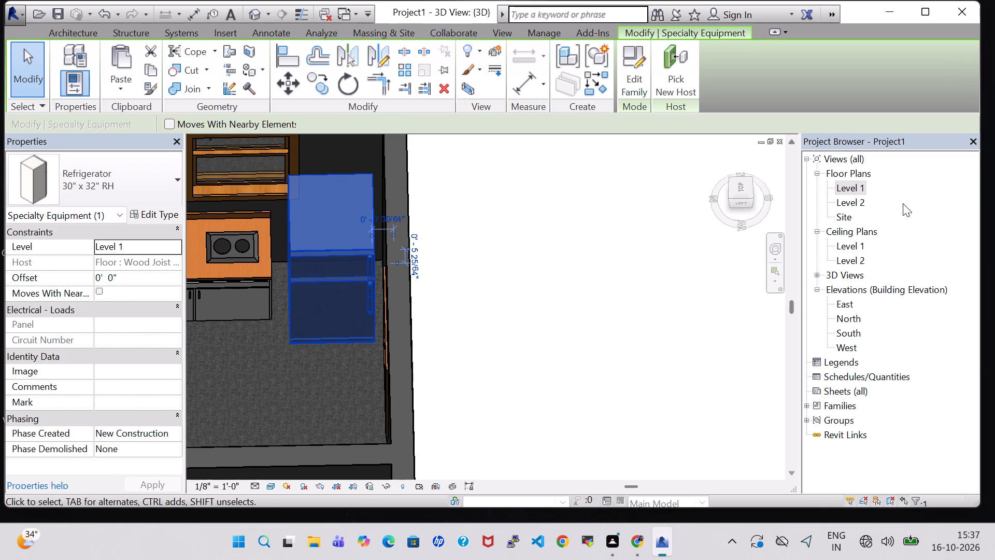
# In the Level 1 plan, place a rotated Oven Double-Built-in 21 1/2" x 39 1/4" x 21" against the south KITCHEN's north wall.
pyautogui.doubleClick(856, 187)
pyautogui.scroll(-3, 643, 285)
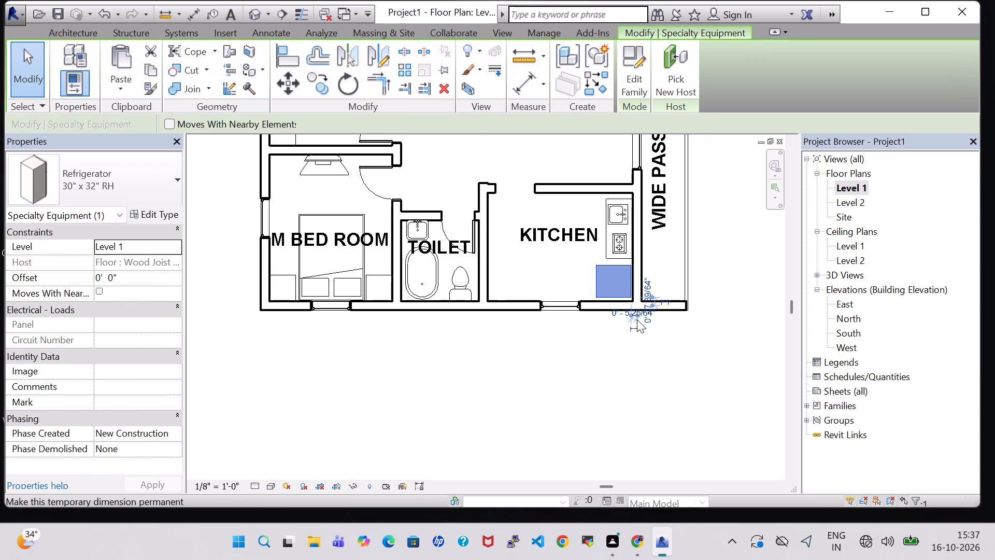
pyautogui.click(586, 362)
pyautogui.scroll(-2, 417, 297)
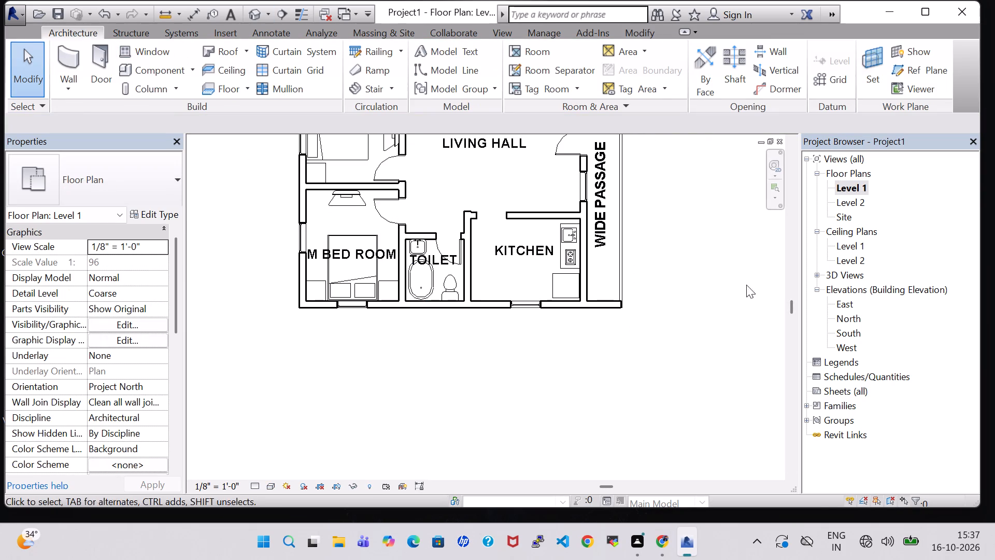
pyautogui.moveTo(698, 236); pyautogui.dragTo(659, 396, button='middle')
pyautogui.scroll(-3, 634, 275)
pyautogui.middleClick(634, 275)
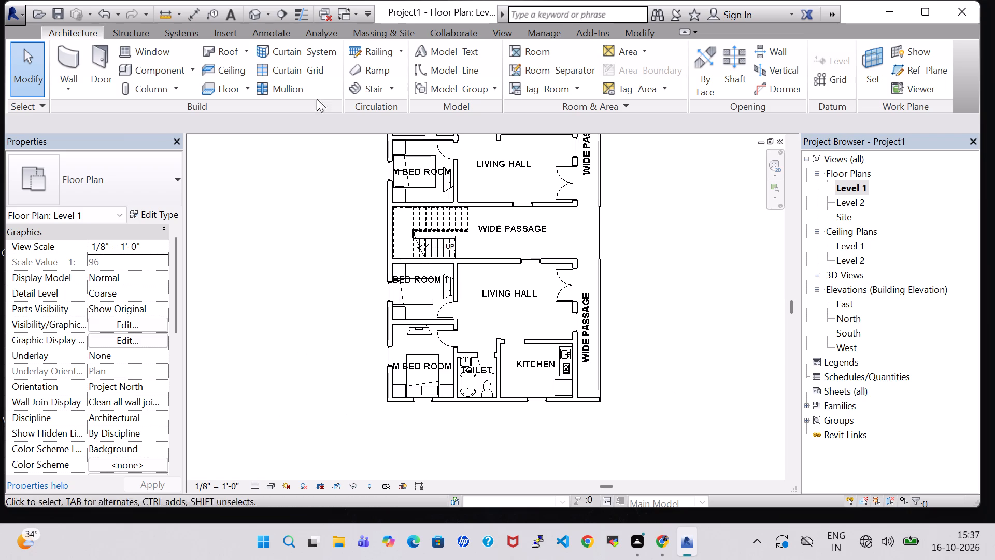
pyautogui.click(155, 65)
pyautogui.click(125, 177)
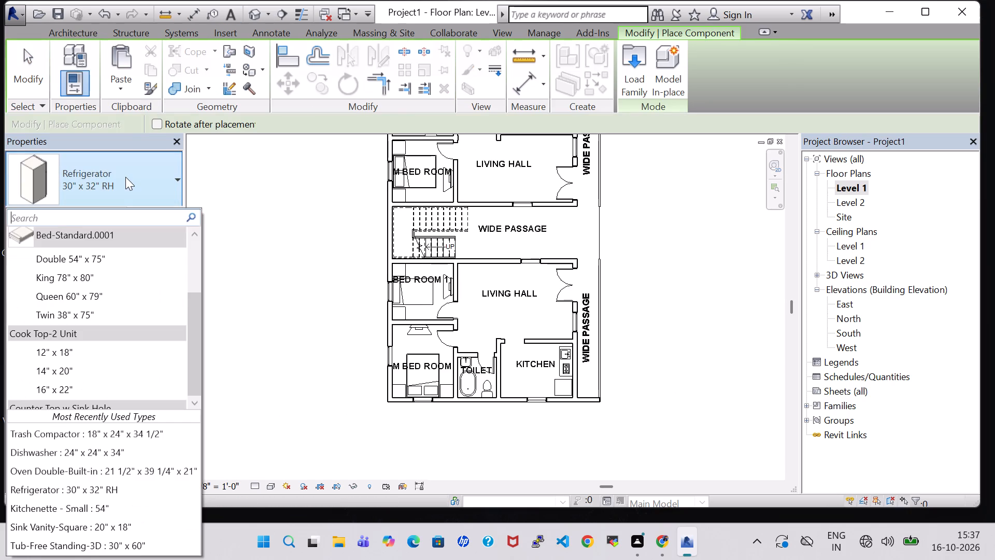
pyautogui.scroll(-6, 129, 307)
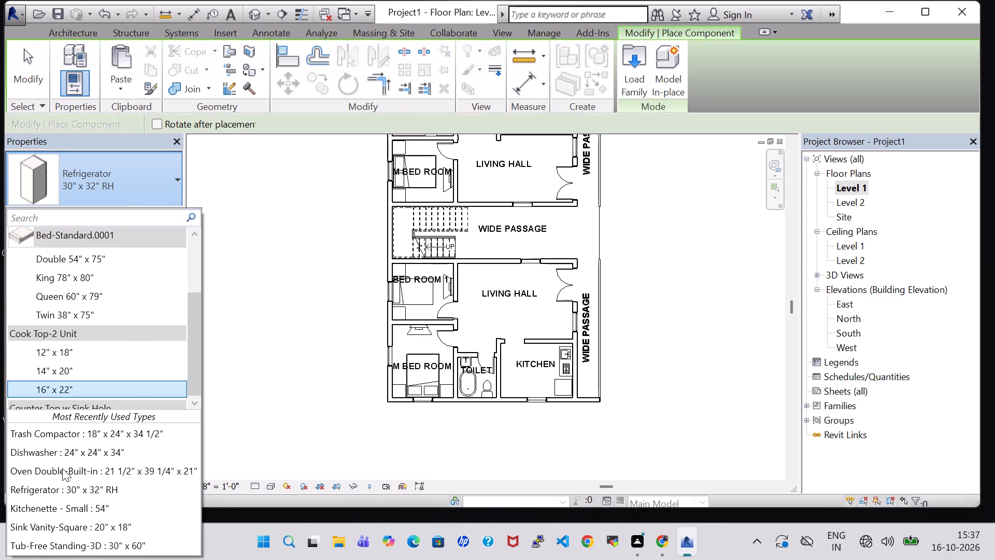
pyautogui.click(68, 466)
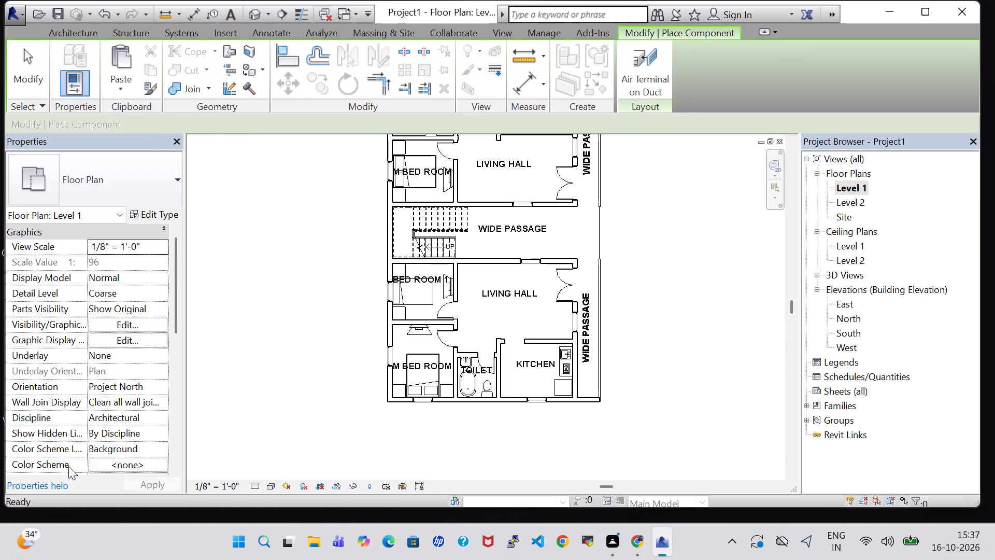
pyautogui.scroll(10, 543, 414)
pyautogui.press('space')
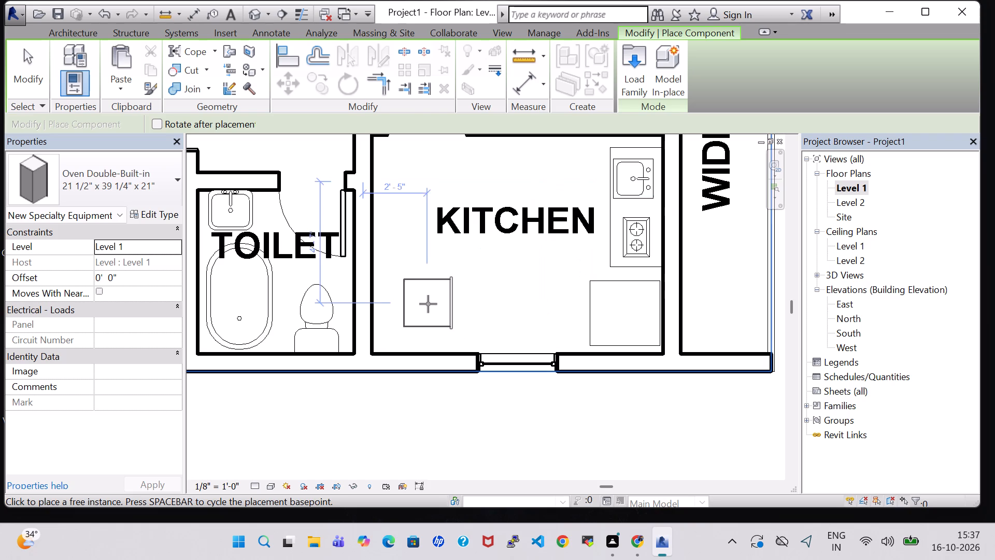
pyautogui.press('space')
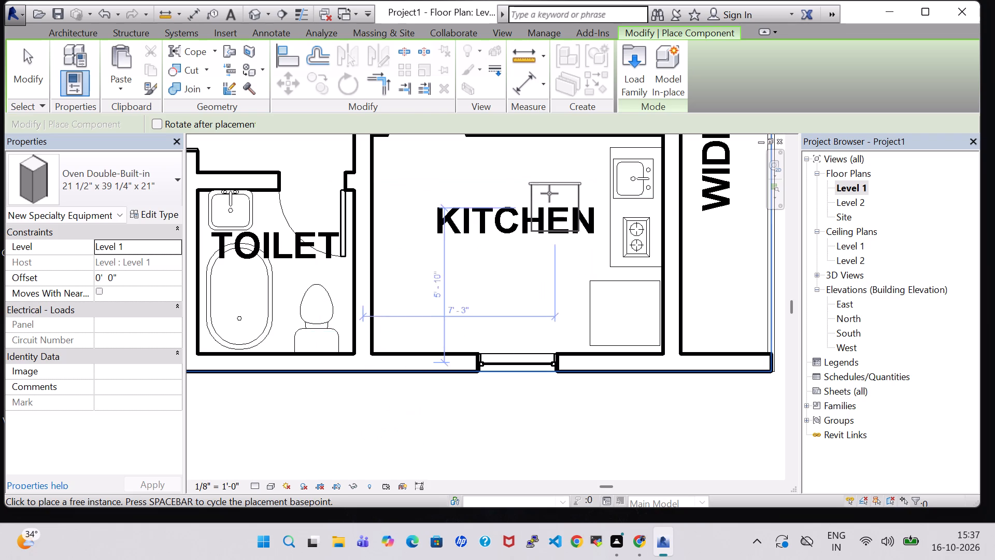
pyautogui.press('space')
pyautogui.press('space')
pyautogui.scroll(1, 546, 176)
pyautogui.moveTo(546, 176); pyautogui.dragTo(536, 239, button='middle')
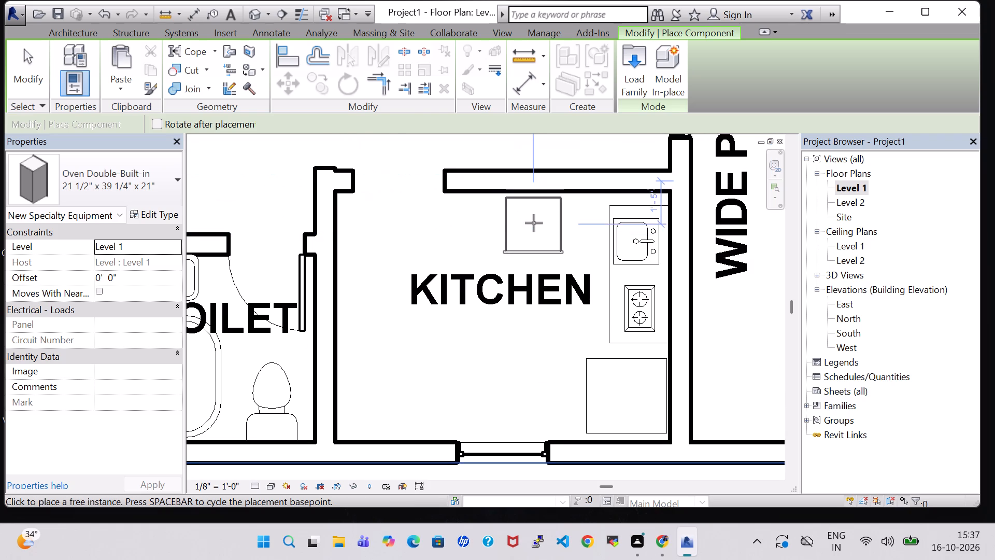
pyautogui.click(534, 221)
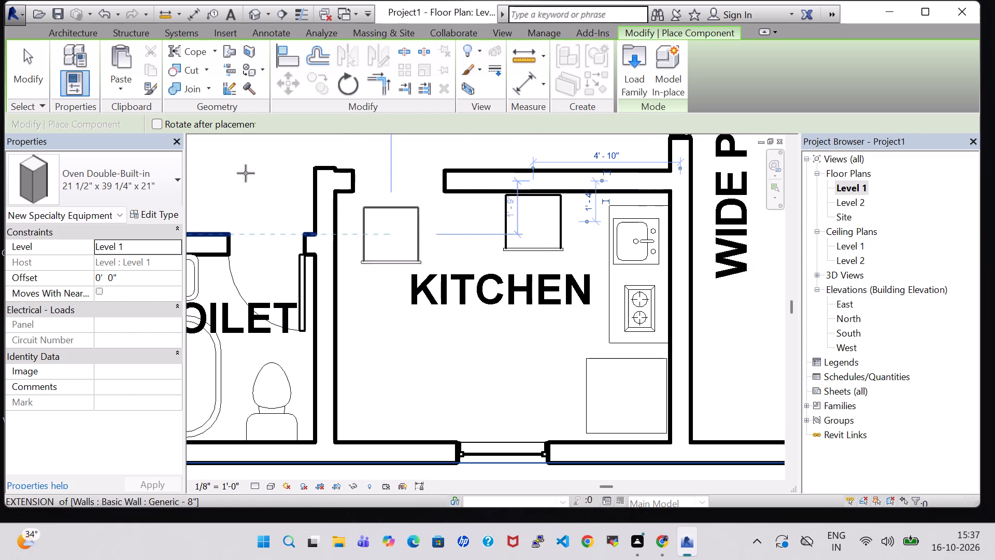
# Place a rotated Dishwasher 24" x 24" x 34" in the KITCHEN's southwest corner against the south wall, and end placement.
pyautogui.click(131, 184)
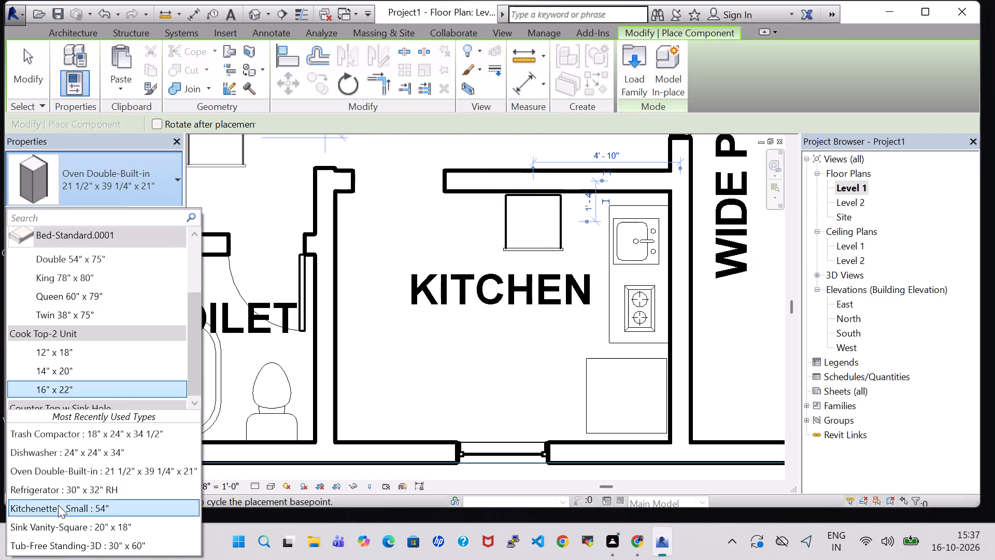
pyautogui.click(62, 445)
pyautogui.press('space')
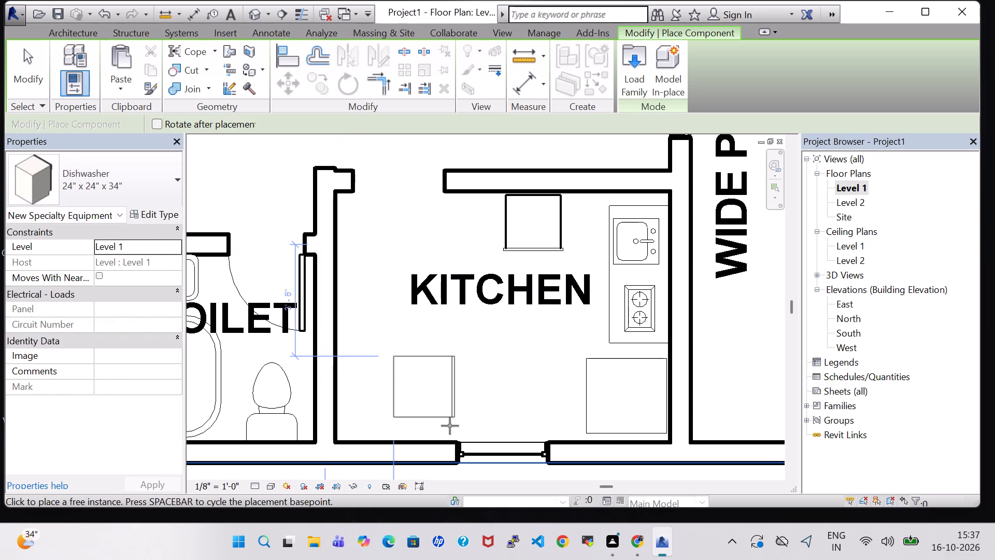
pyautogui.press('space')
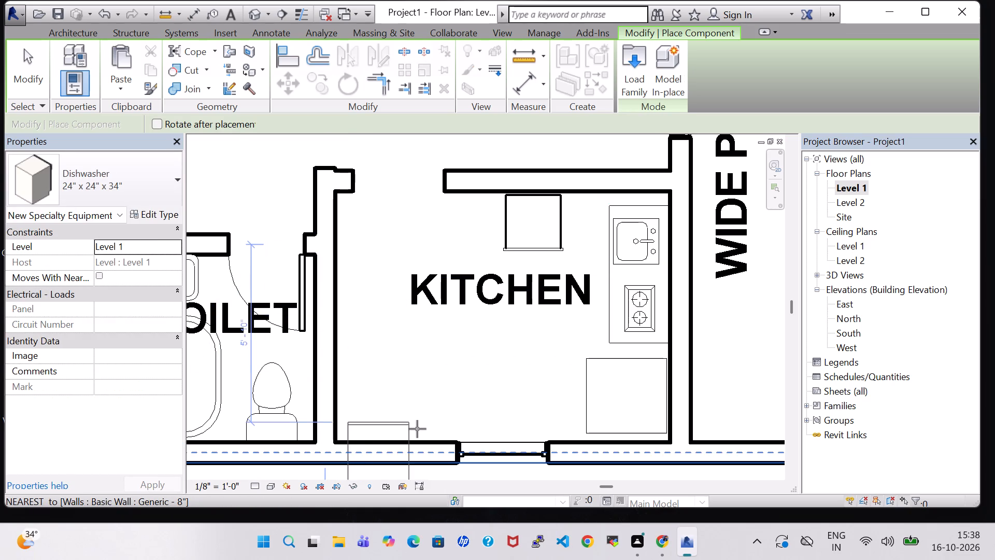
pyautogui.click(429, 381)
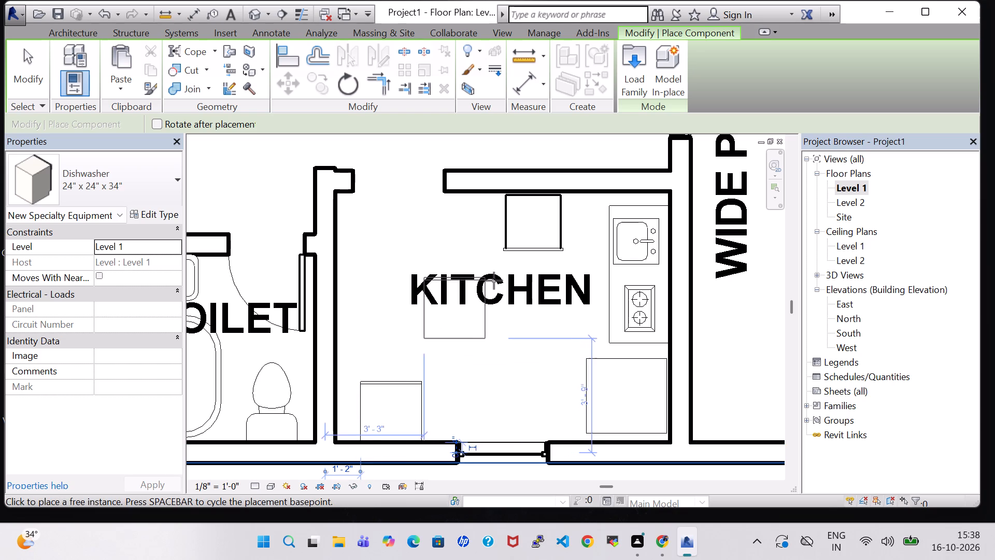
pyautogui.press('space')
pyautogui.press('space')
pyautogui.press('Escape')
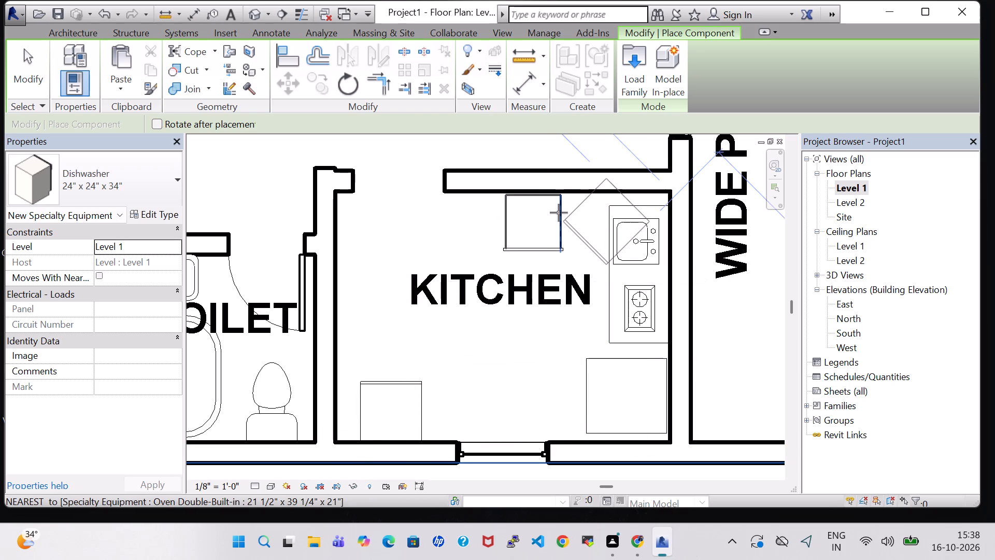
pyautogui.press('Escape')
# Move the oven to the KITCHEN's west wall, about 3'-11" from the north wall, rotated a quarter turn to face the room.
pyautogui.click(547, 222)
pyautogui.press('Left')
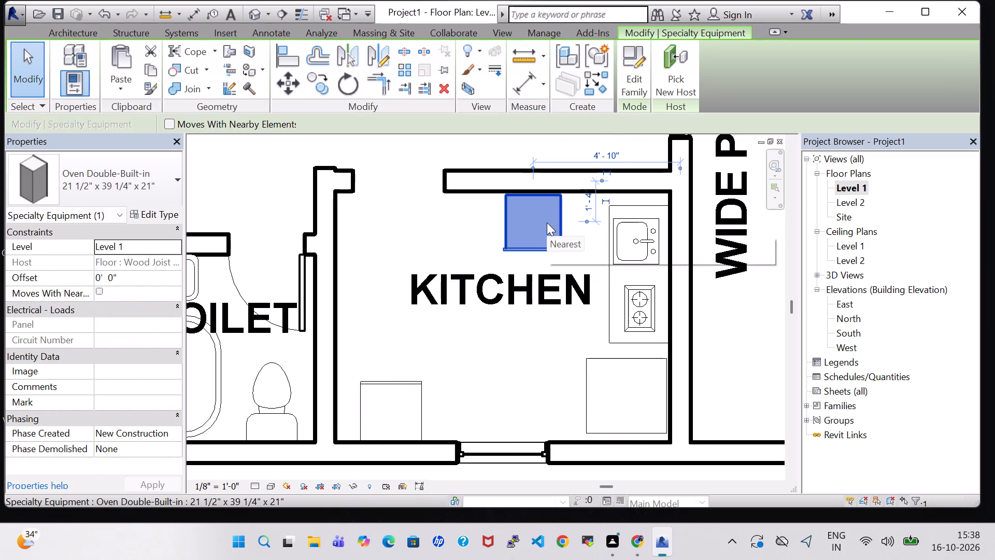
pyautogui.press('Left')
pyautogui.press('Left')
pyautogui.press('Left')
pyautogui.press('Left')
pyautogui.press('Left')
pyautogui.press('Left')
pyautogui.press('Left')
pyautogui.press('Left')
pyautogui.press('Left')
pyautogui.press('Left')
pyautogui.press('Left')
pyautogui.press('Left')
pyautogui.press('Left')
pyautogui.press('Left')
pyautogui.press('Left')
pyautogui.press('Left')
pyautogui.press('Left')
pyautogui.press('Left')
pyautogui.press('Left')
pyautogui.press('Left')
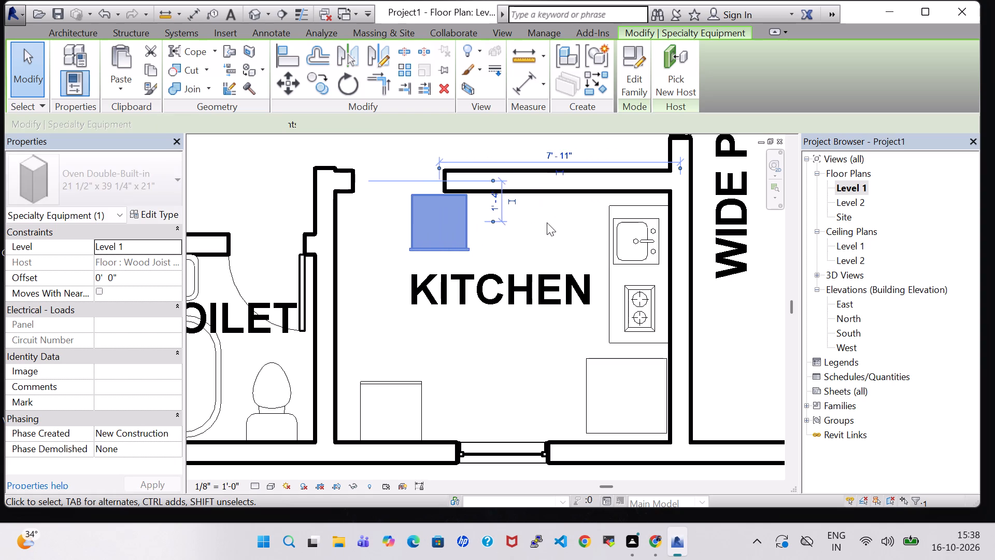
pyautogui.press('Left')
pyautogui.press('Left')
pyautogui.press('Left')
pyautogui.press('Left')
pyautogui.press('Left')
pyautogui.press('space')
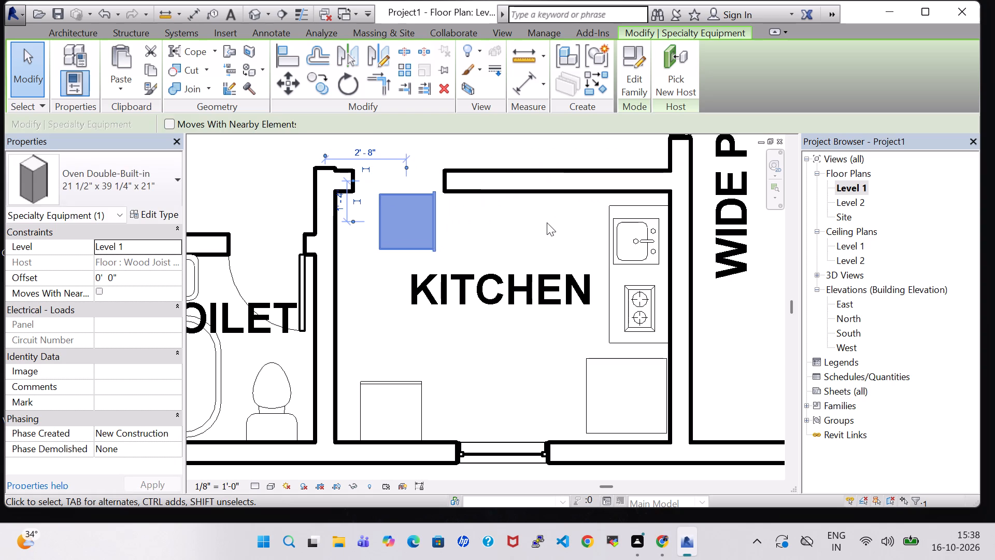
pyautogui.moveTo(426, 227); pyautogui.dragTo(400, 272)
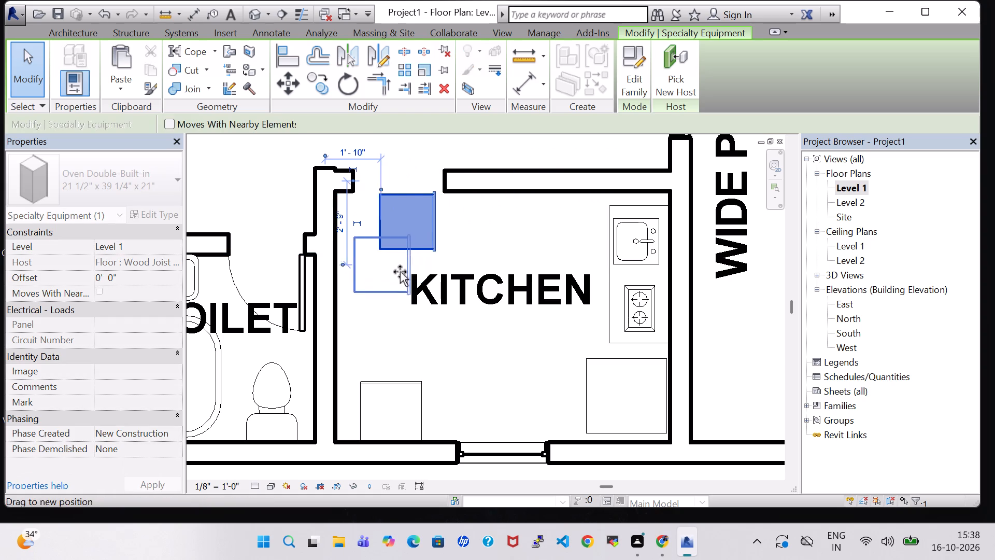
pyautogui.moveTo(400, 272); pyautogui.dragTo(386, 305)
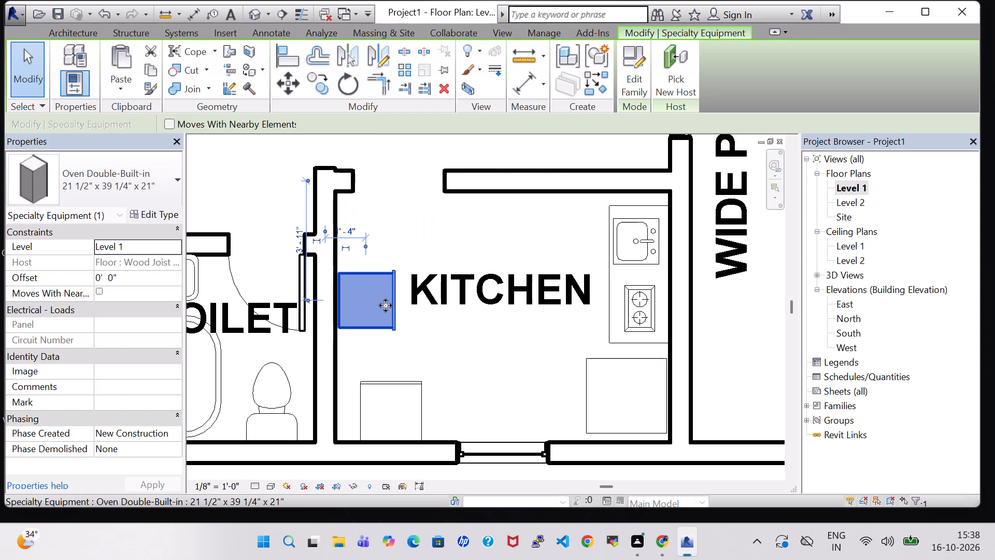
pyautogui.click(400, 150)
# Place a Trash Compactor 18" x 24" x 34 1/2" against the south KITCHEN's north wall, about 4'-3" from the east wall's centreline.
pyautogui.click(126, 70)
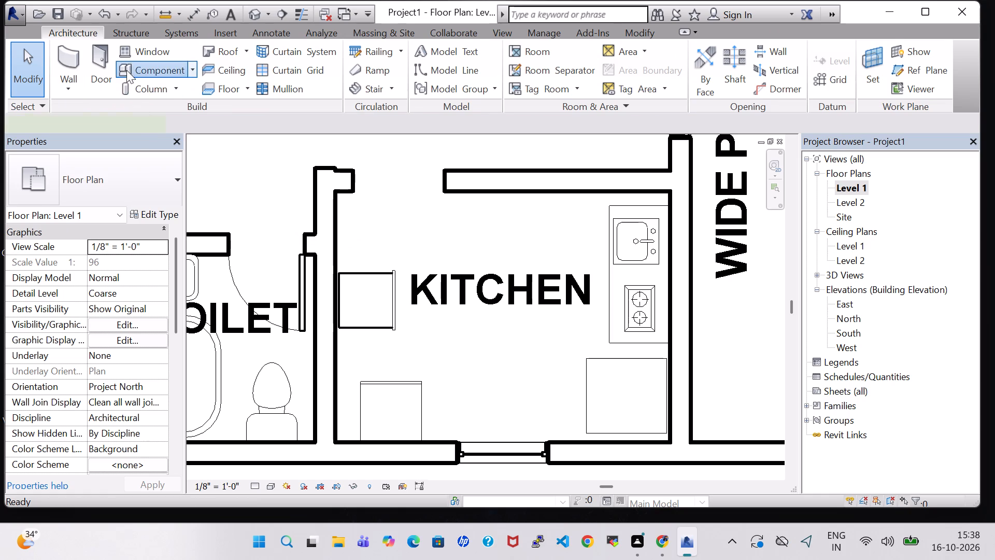
pyautogui.click(139, 177)
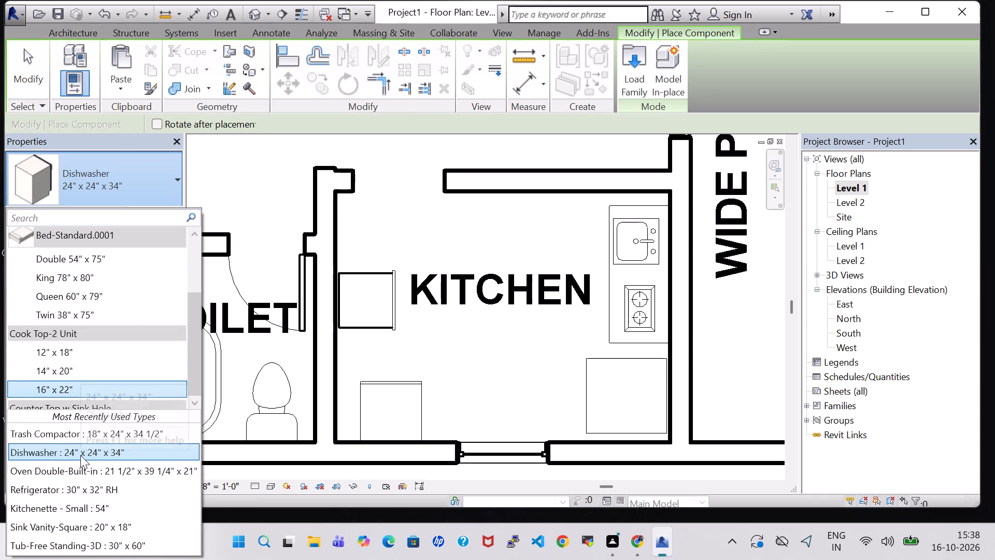
pyautogui.click(73, 438)
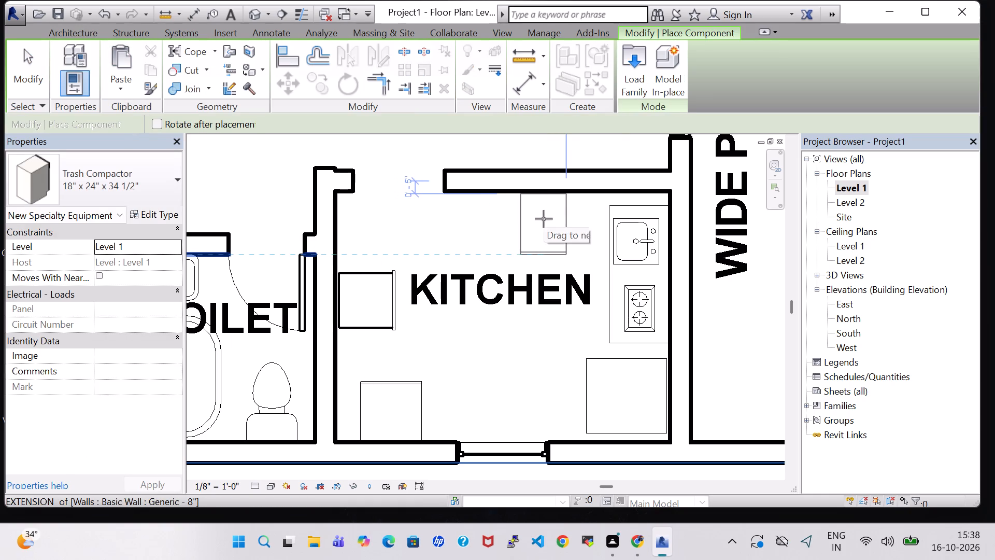
pyautogui.click(528, 219)
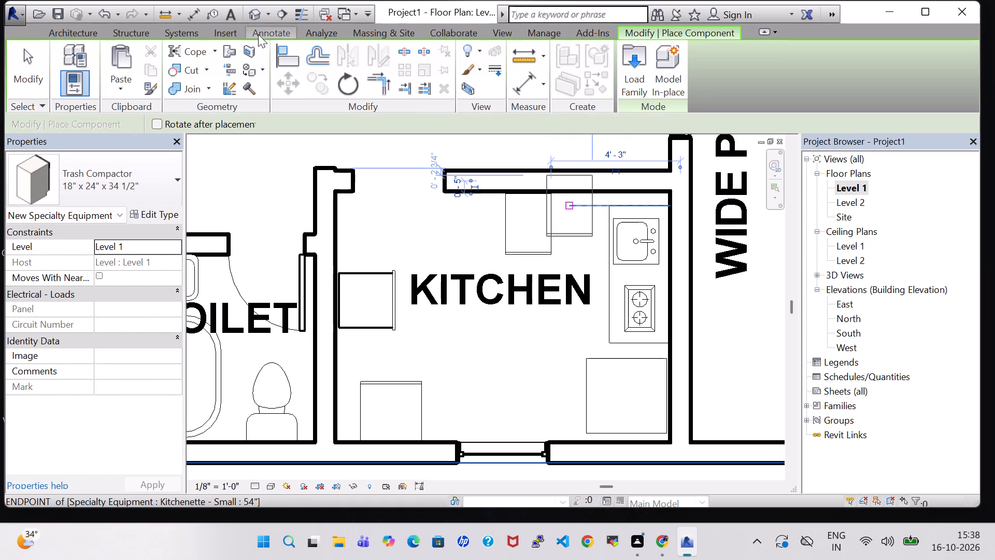
# Switch to the 3D view, end component placement, and examine the south kitchen's appliances and the furnished rooms from several angles.
pyautogui.click(260, 16)
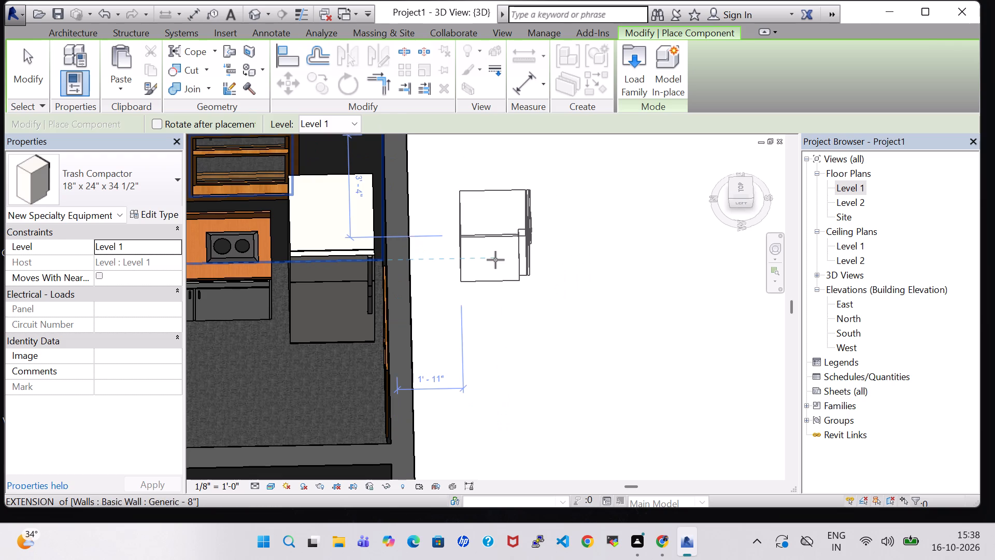
pyautogui.press('Escape')
pyautogui.press('Escape')
pyautogui.scroll(-4, 495, 260)
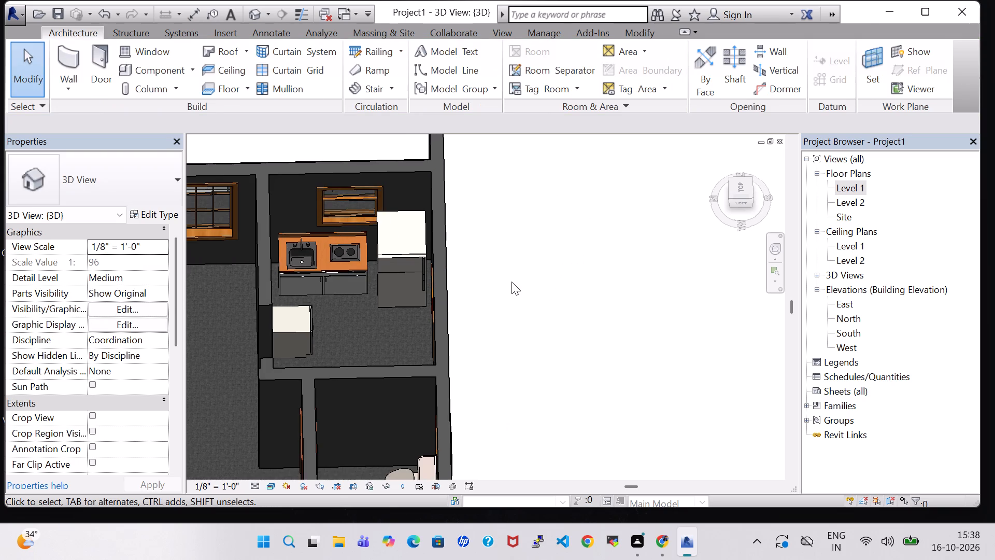
pyautogui.keyDown('shift'); pyautogui.moveTo(511, 282); pyautogui.dragTo(615, 270, button='middle'); pyautogui.keyUp('shift')
pyautogui.moveTo(539, 240); pyautogui.dragTo(706, 392, button='middle')
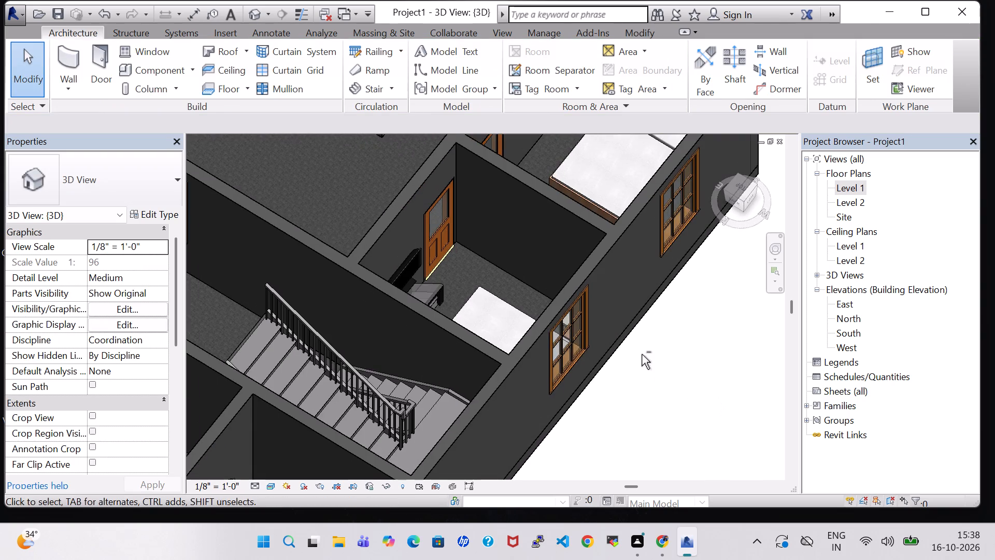
pyautogui.keyDown('shift'); pyautogui.moveTo(642, 354); pyautogui.dragTo(680, 365, button='middle'); pyautogui.keyUp('shift')
pyautogui.moveTo(575, 228); pyautogui.dragTo(575, 481, button='middle')
pyautogui.moveTo(581, 263); pyautogui.dragTo(630, 392, button='middle')
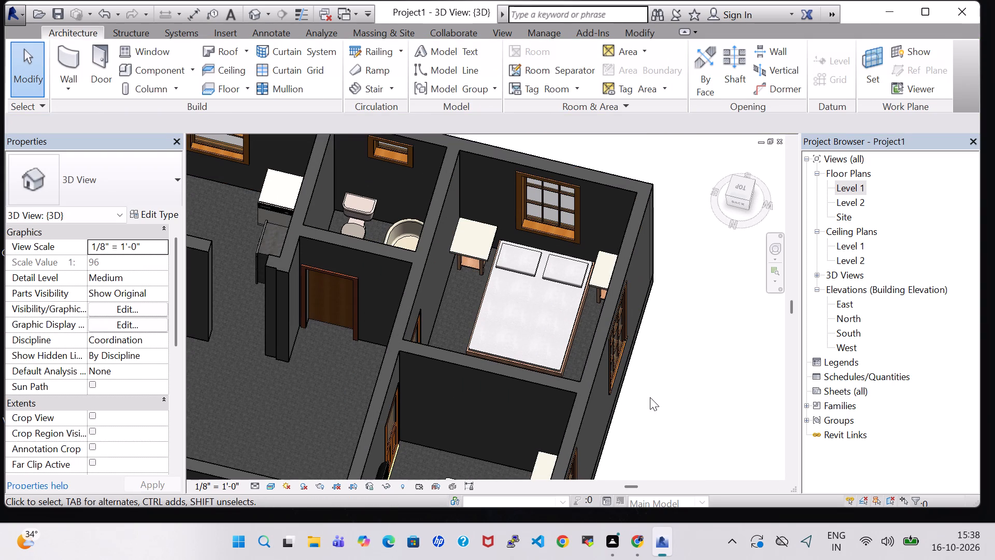
pyautogui.moveTo(633, 444); pyautogui.dragTo(637, 403, button='middle')
pyautogui.keyDown('shift'); pyautogui.moveTo(651, 351); pyautogui.dragTo(617, 352, button='middle'); pyautogui.keyUp('shift')
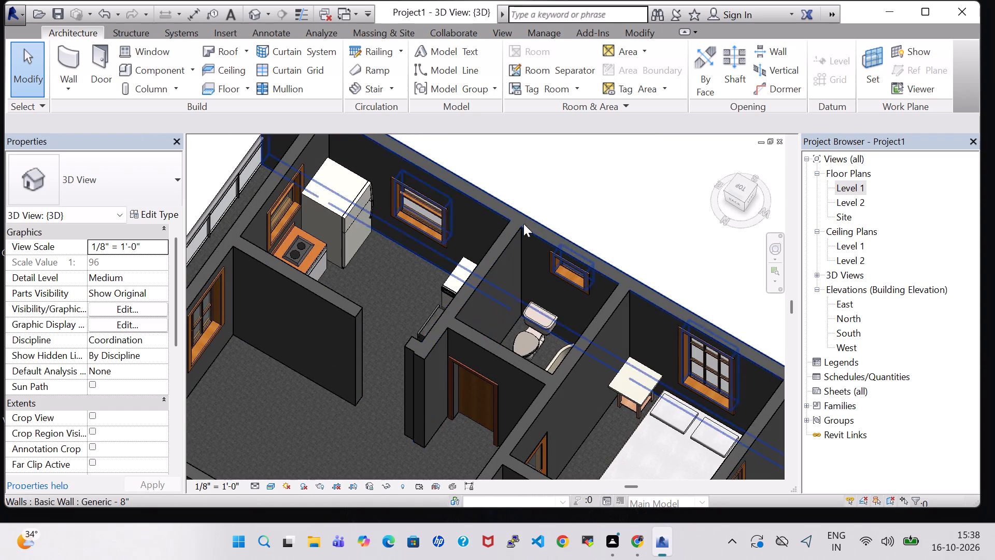
pyautogui.keyDown('shift'); pyautogui.moveTo(305, 427); pyautogui.dragTo(372, 423, button='middle'); pyautogui.keyUp('shift')
pyautogui.moveTo(229, 268); pyautogui.dragTo(264, 279, button='middle')
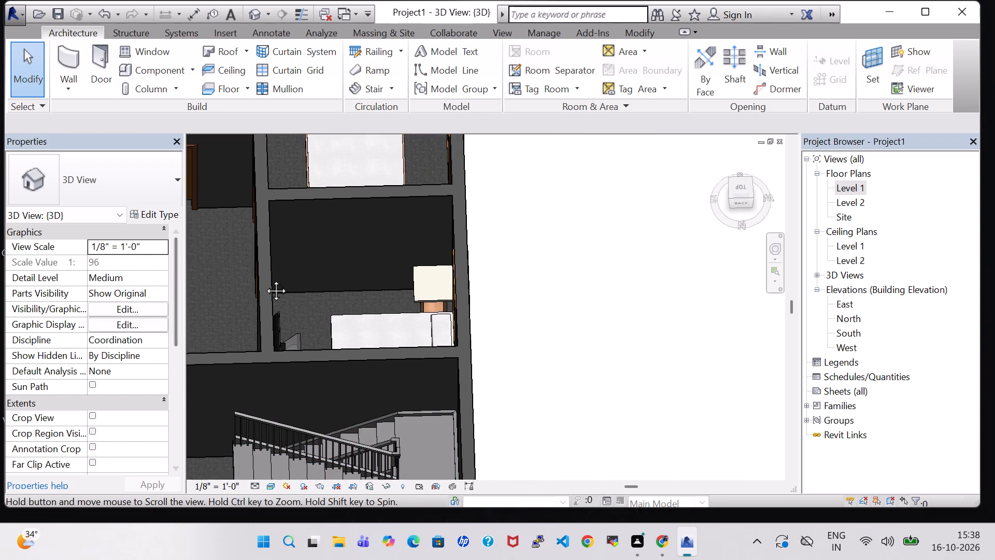
pyautogui.moveTo(264, 279); pyautogui.dragTo(515, 296, button='middle')
pyautogui.moveTo(367, 281); pyautogui.dragTo(426, 372, button='middle')
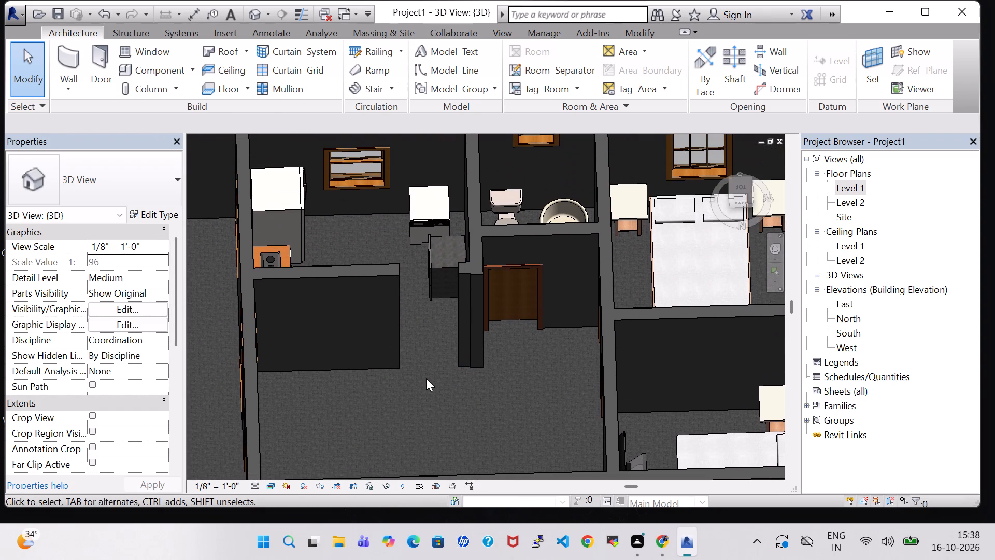
pyautogui.keyDown('shift'); pyautogui.moveTo(399, 375); pyautogui.dragTo(349, 370, button='middle'); pyautogui.keyUp('shift')
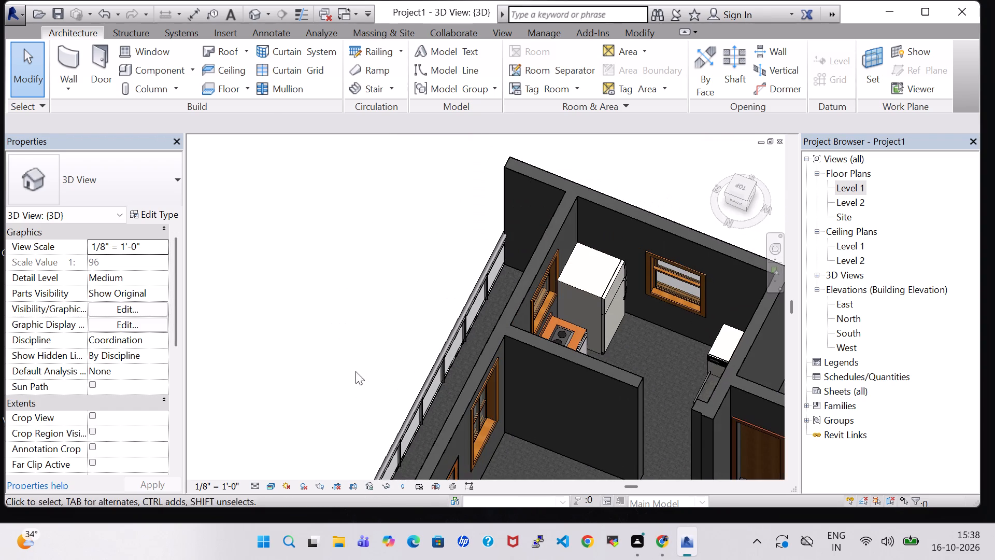
pyautogui.moveTo(513, 461); pyautogui.dragTo(370, 353, button='middle')
pyautogui.scroll(-4, 393, 332)
pyautogui.moveTo(449, 393); pyautogui.dragTo(382, 319, button='middle')
pyautogui.keyDown('shift'); pyautogui.moveTo(657, 424); pyautogui.dragTo(573, 394, button='middle'); pyautogui.keyUp('shift')
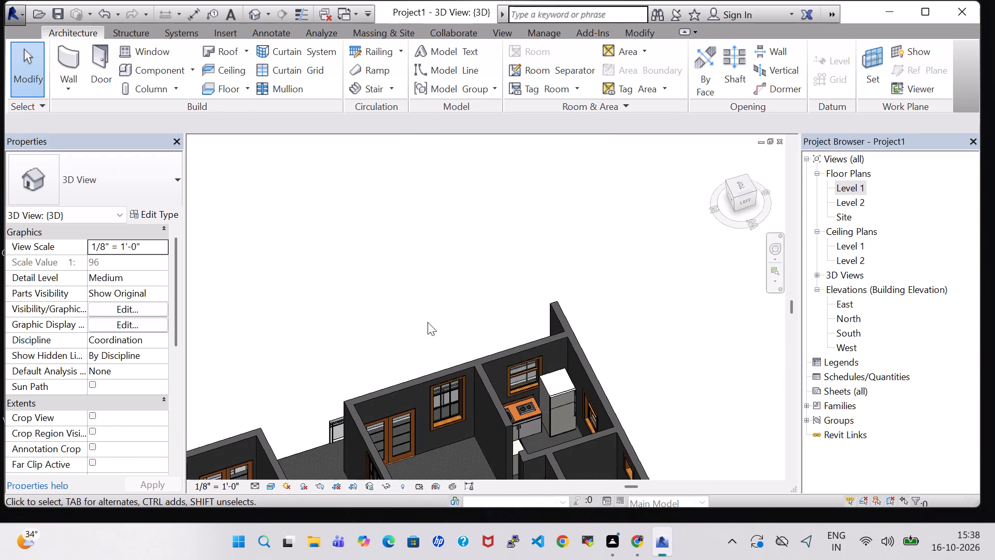
pyautogui.keyDown('shift'); pyautogui.moveTo(363, 347); pyautogui.dragTo(525, 261, button='middle'); pyautogui.keyUp('shift')
pyautogui.moveTo(494, 348); pyautogui.dragTo(596, 304, button='middle')
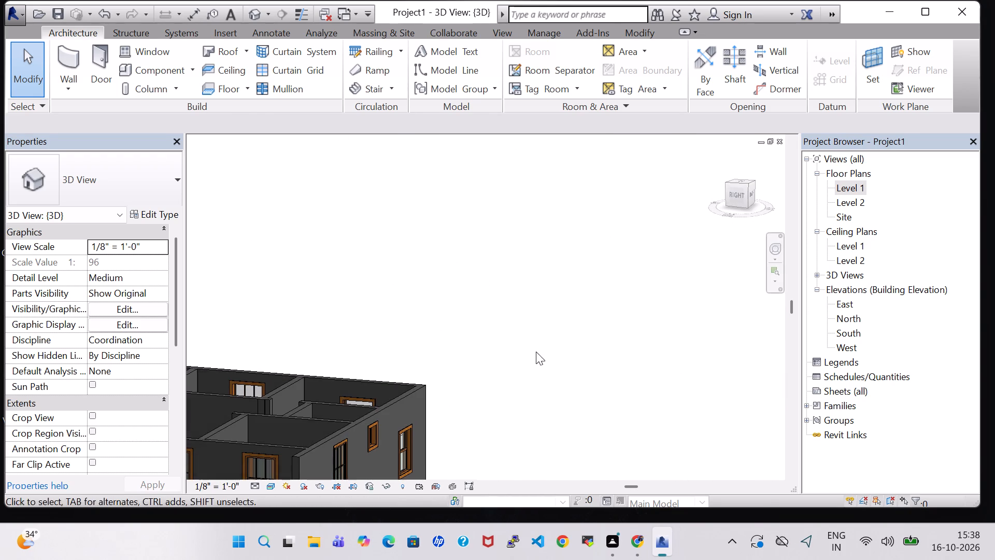
pyautogui.moveTo(522, 363); pyautogui.dragTo(641, 303, button='middle')
pyautogui.keyDown('shift'); pyautogui.moveTo(582, 370); pyautogui.dragTo(643, 354, button='middle'); pyautogui.keyUp('shift')
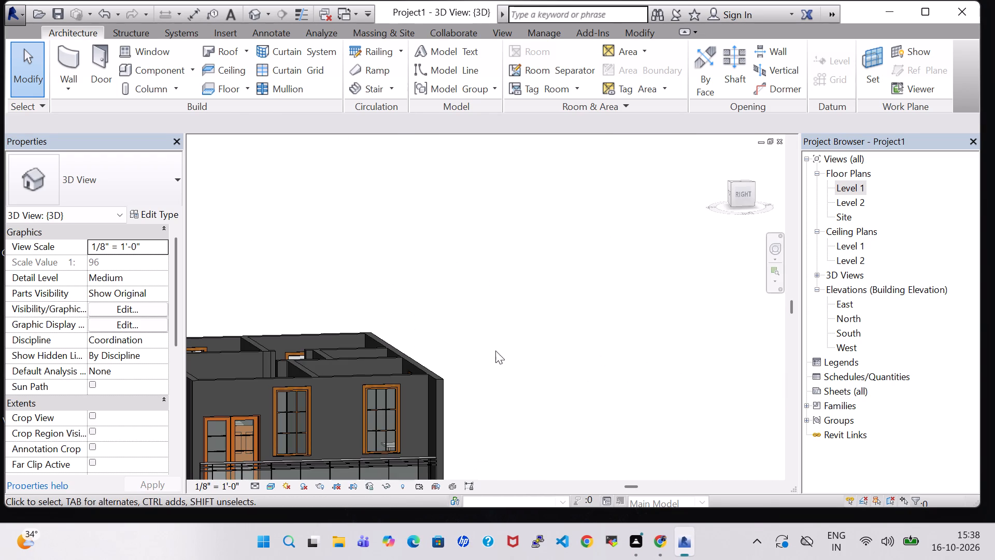
pyautogui.moveTo(435, 280); pyautogui.dragTo(610, 234, button='middle')
pyautogui.keyDown('shift'); pyautogui.moveTo(593, 233); pyautogui.dragTo(591, 320, button='middle'); pyautogui.keyUp('shift')
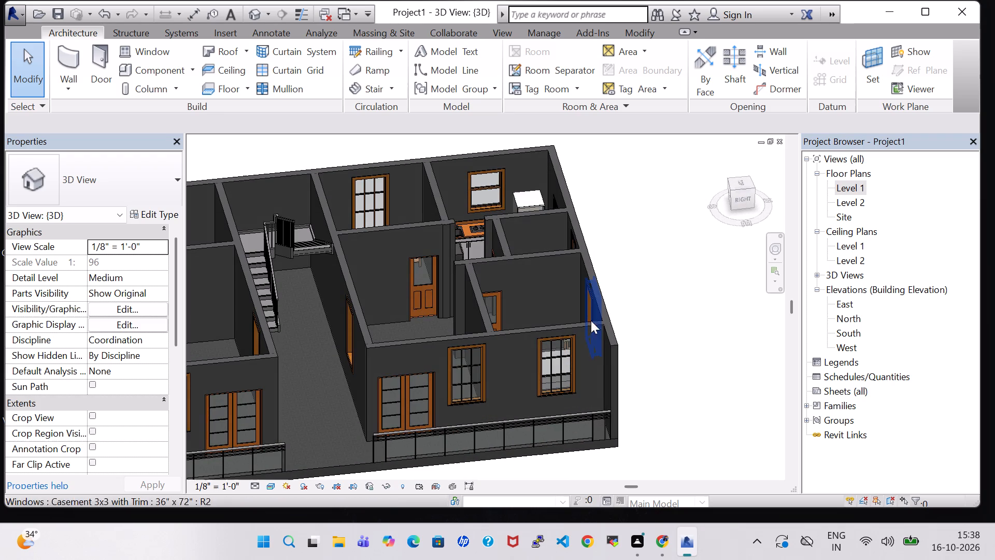
pyautogui.middleClick(676, 323)
pyautogui.scroll(-2, 673, 325)
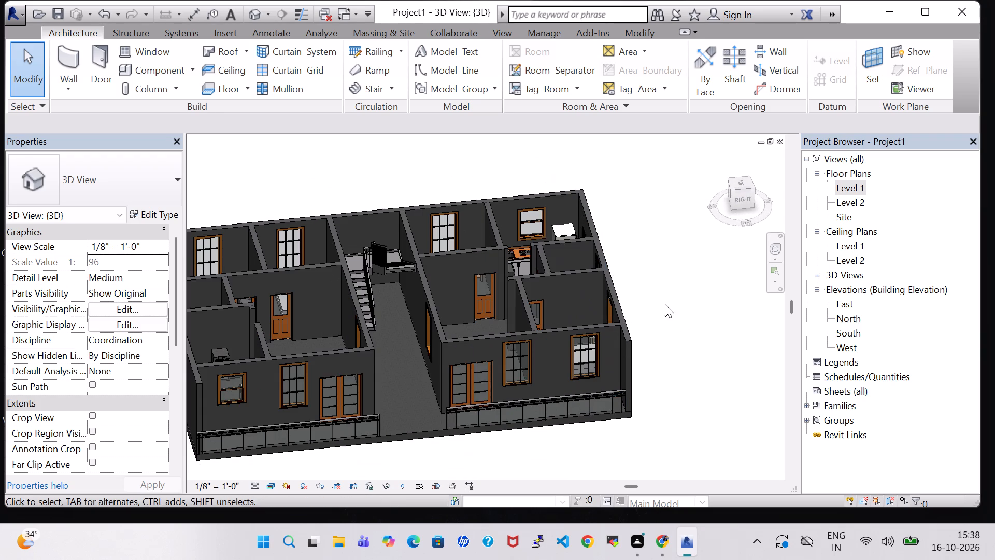
pyautogui.moveTo(663, 303); pyautogui.dragTo(719, 294, button='middle')
pyautogui.keyDown('shift'); pyautogui.moveTo(529, 452); pyautogui.dragTo(529, 452, button='middle'); pyautogui.keyUp('shift')
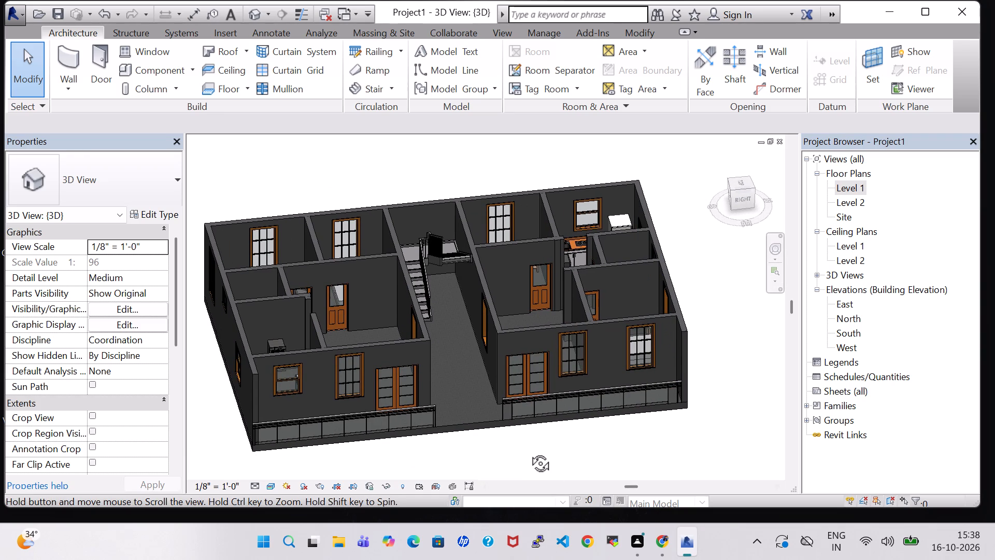
pyautogui.keyDown('shift'); pyautogui.moveTo(529, 452); pyautogui.dragTo(512, 419, button='middle'); pyautogui.keyUp('shift')
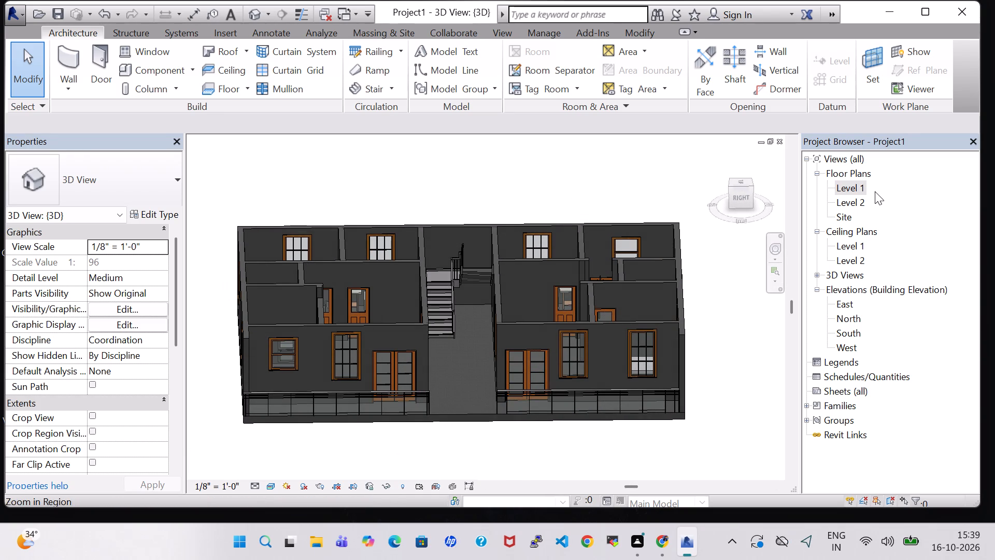
# In the Level 1 plan, load the Table-Dining Round w Chairs family from the US Imperial library's Furniture Tables folder.
pyautogui.doubleClick(860, 187)
pyautogui.scroll(-5, 394, 303)
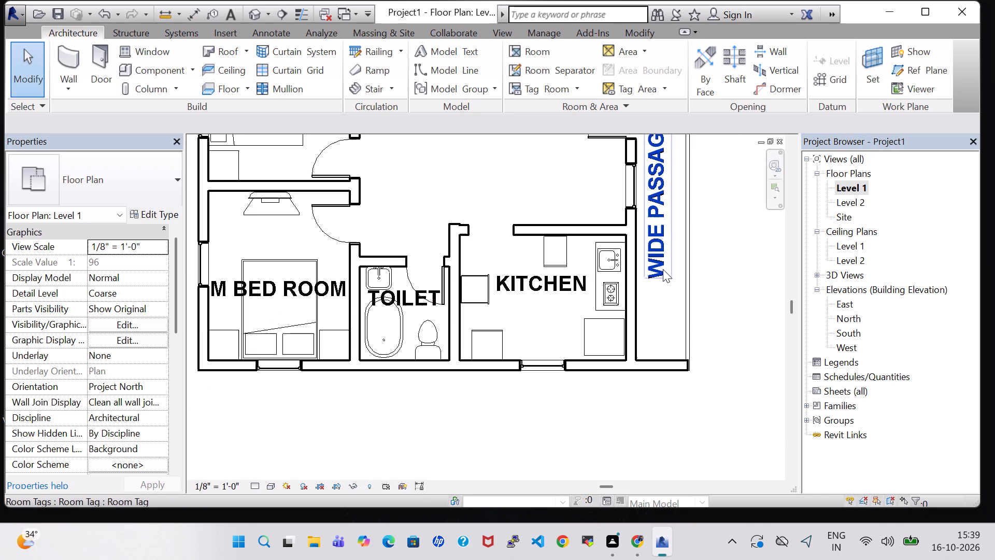
pyautogui.scroll(-3, 410, 310)
pyautogui.scroll(-2, 389, 252)
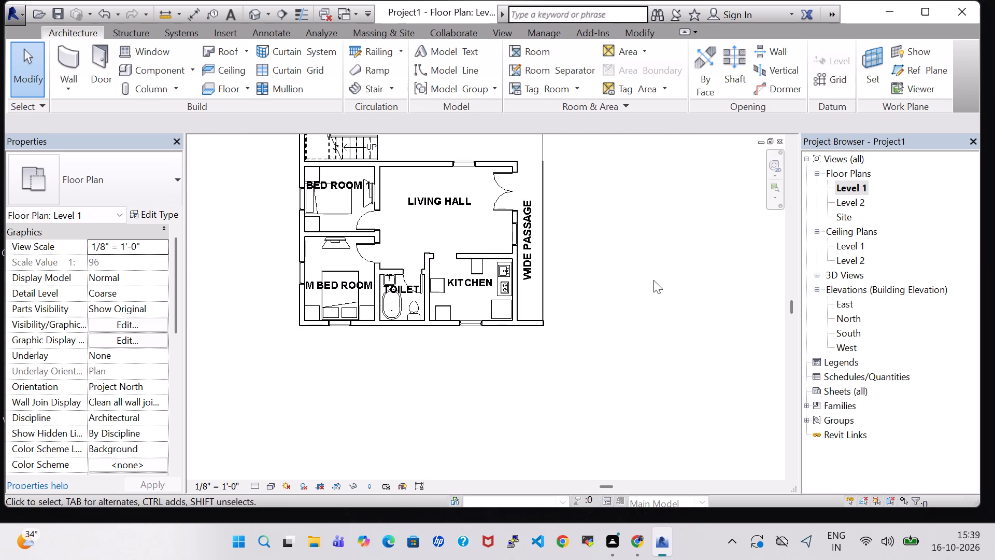
pyautogui.moveTo(637, 263); pyautogui.dragTo(630, 333, button='middle')
pyautogui.scroll(-2, 623, 307)
pyautogui.scroll(-2, 620, 256)
pyautogui.moveTo(620, 256); pyautogui.dragTo(614, 333, button='middle')
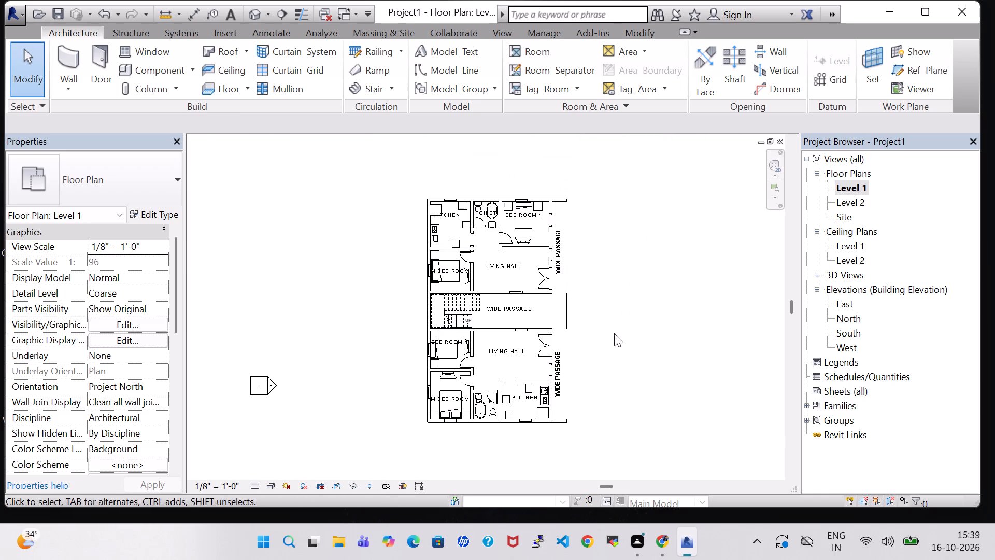
pyautogui.scroll(4, 609, 323)
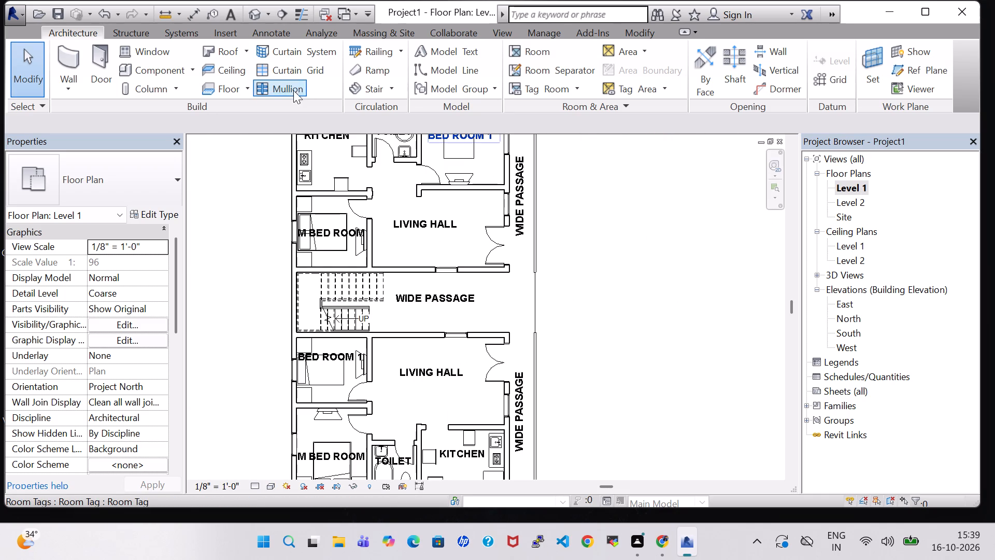
pyautogui.click(162, 71)
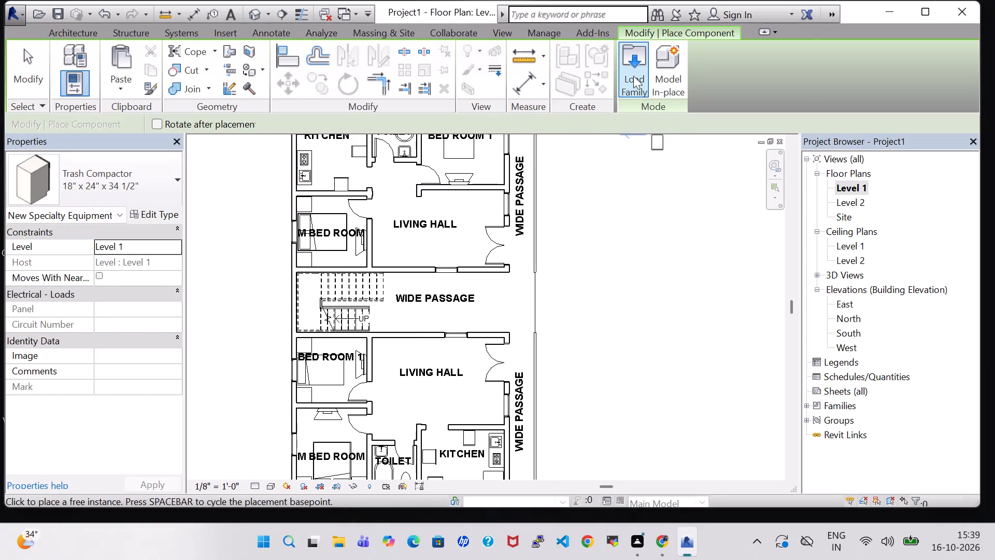
pyautogui.click(633, 76)
pyautogui.scroll(-2, 592, 279)
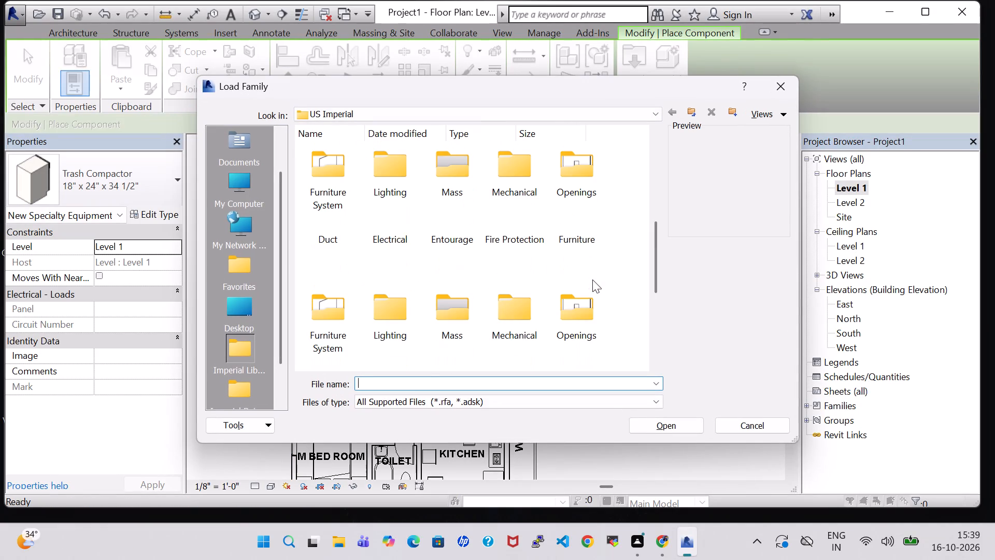
pyautogui.scroll(-1, 431, 243)
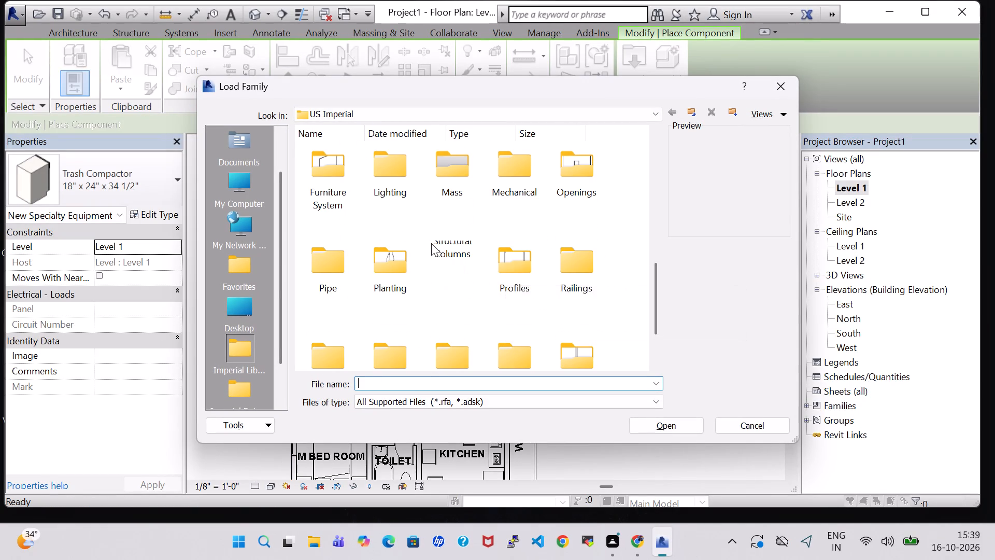
pyautogui.scroll(1, 431, 244)
pyautogui.scroll(2, 578, 260)
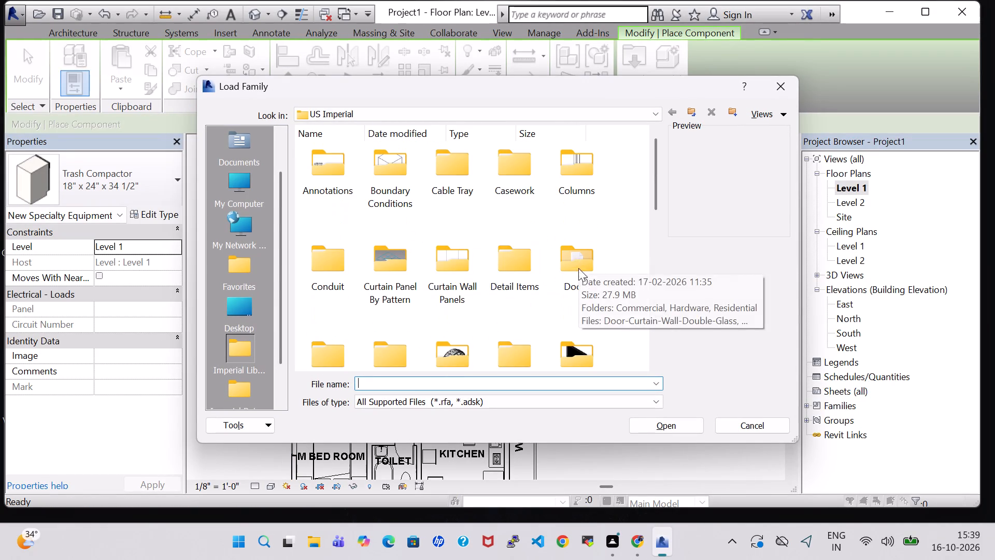
pyautogui.scroll(-1, 578, 273)
pyautogui.doubleClick(574, 226)
pyautogui.doubleClick(520, 170)
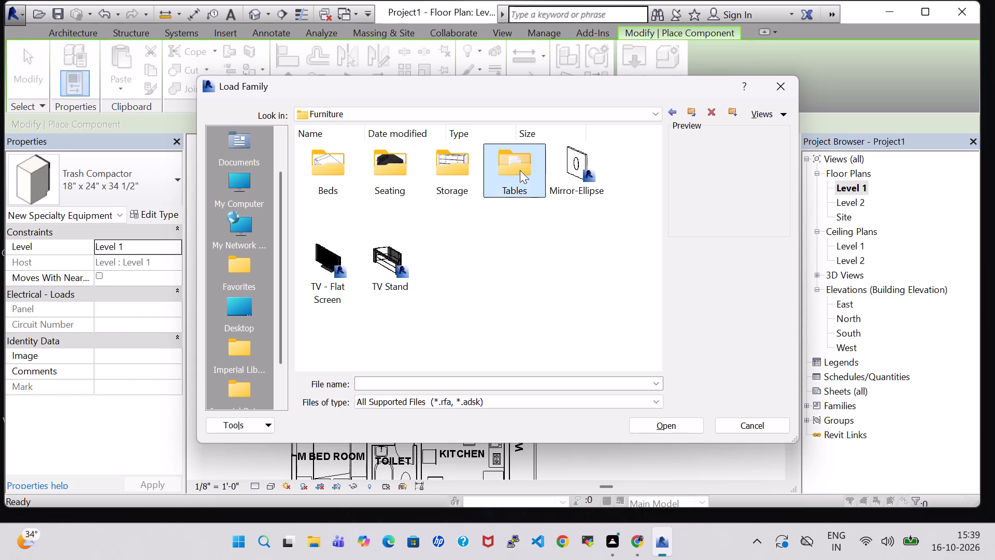
pyautogui.click(528, 186)
pyautogui.click(670, 422)
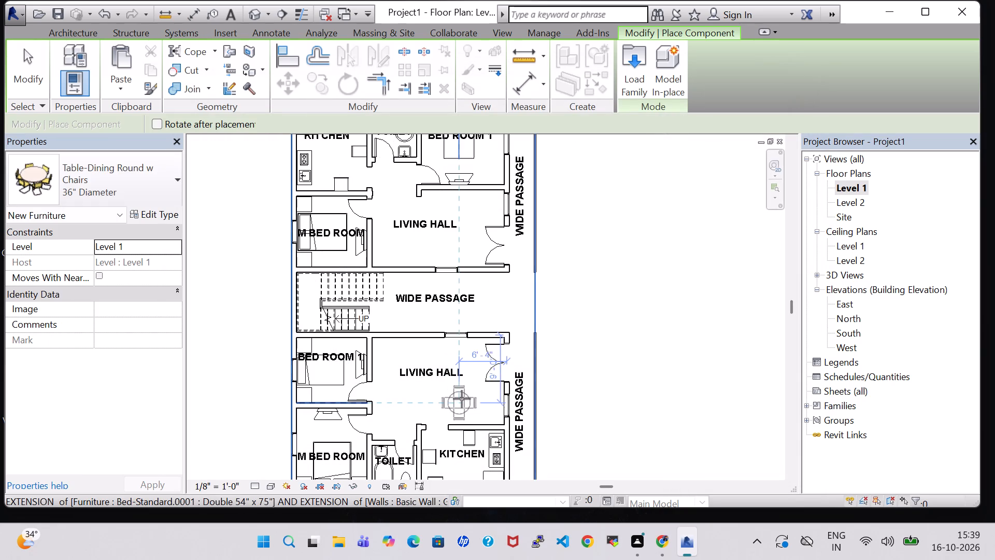
# Place 36" Diameter round dining tables in the south LIVING HALL's southeast part and the north LIVING HALL's west part, and end placement.
pyautogui.click(467, 399)
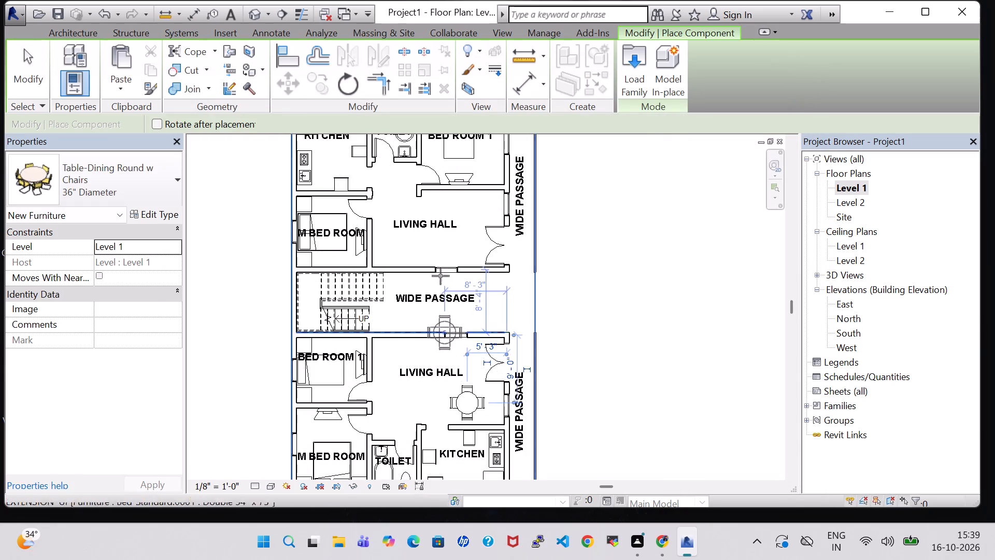
pyautogui.moveTo(401, 241); pyautogui.dragTo(413, 313, button='middle')
pyautogui.scroll(-1, 401, 241)
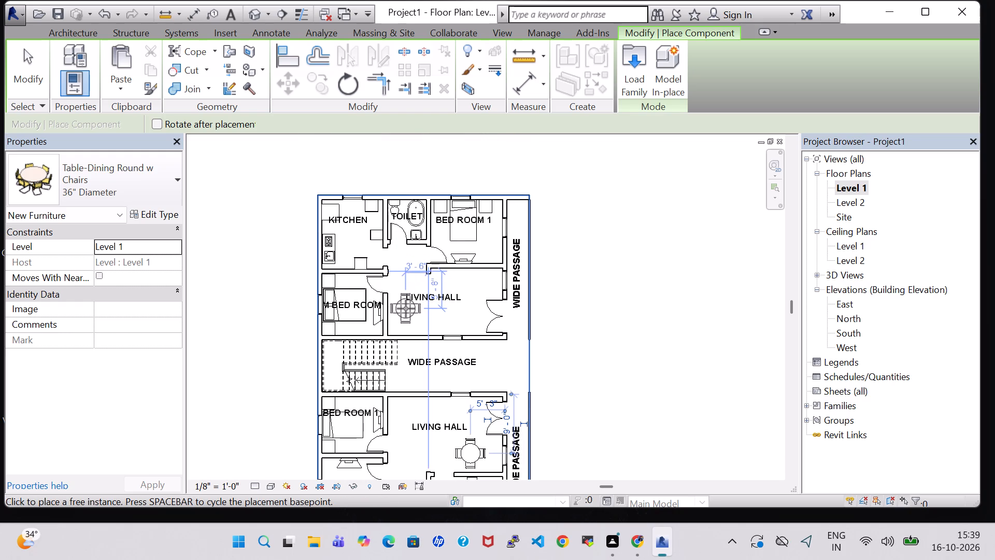
pyautogui.click(408, 310)
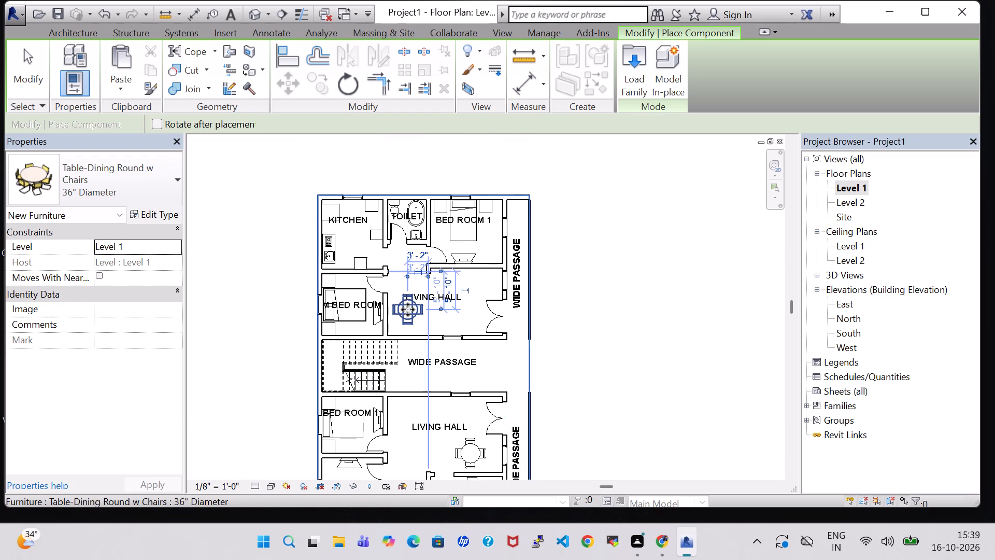
pyautogui.press('Escape')
pyautogui.press('Escape')
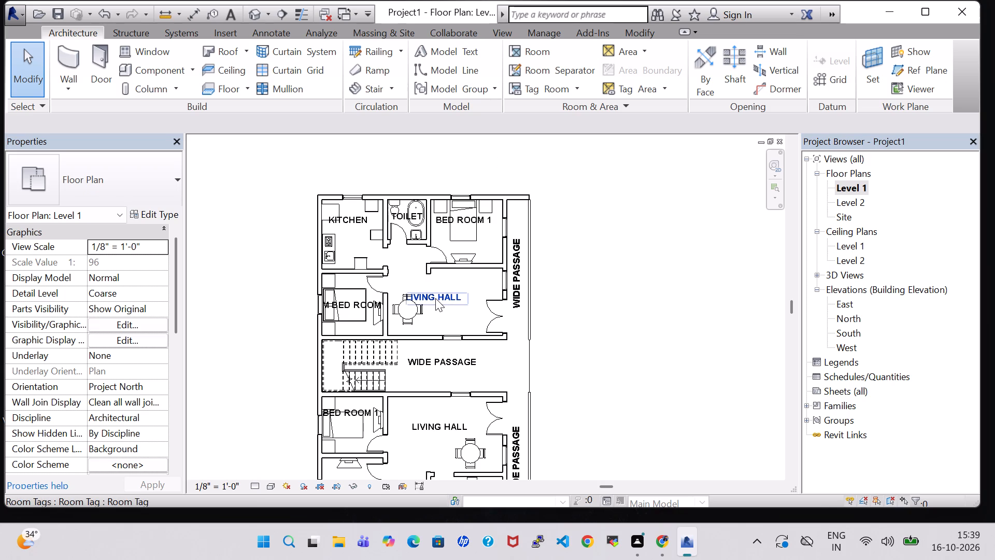
# Load the Sofa-Corbu family from the US Imperial library's Furniture Seating folder.
pyautogui.click(155, 65)
pyautogui.click(631, 67)
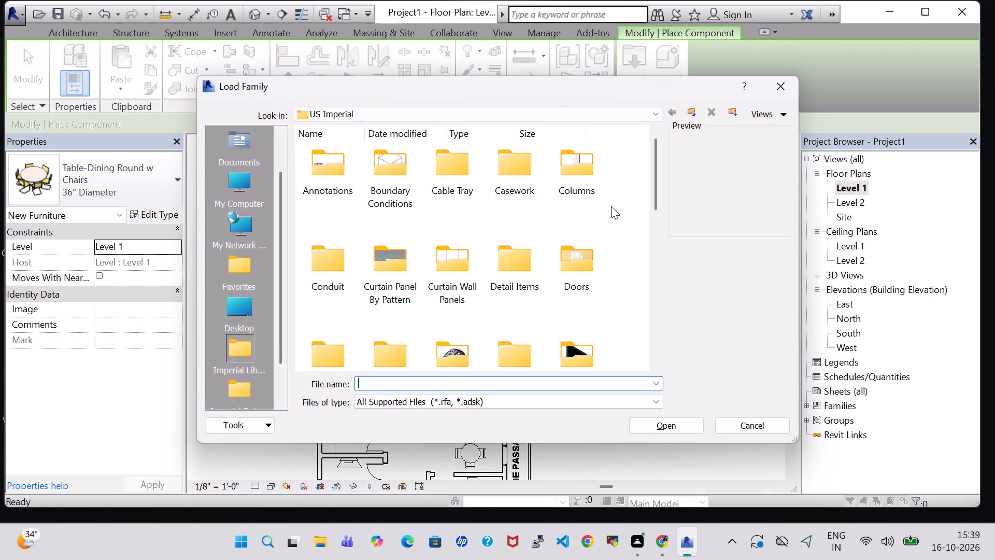
pyautogui.scroll(-1, 610, 216)
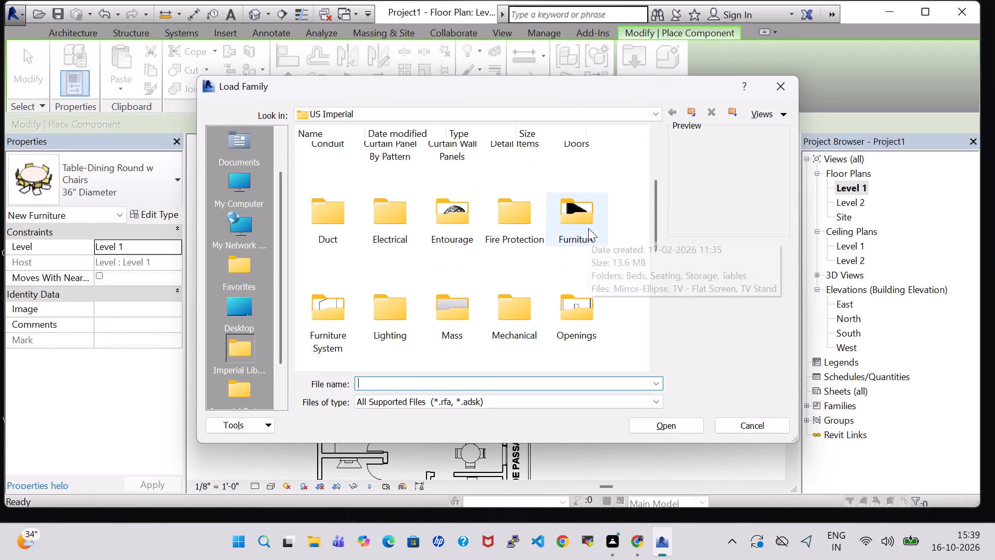
pyautogui.doubleClick(588, 228)
pyautogui.doubleClick(383, 177)
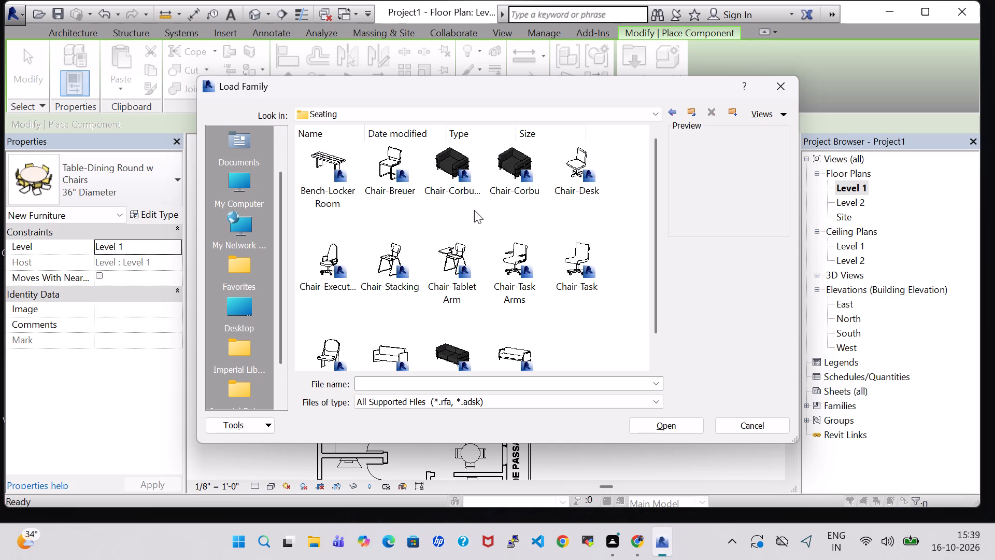
pyautogui.scroll(-1, 454, 175)
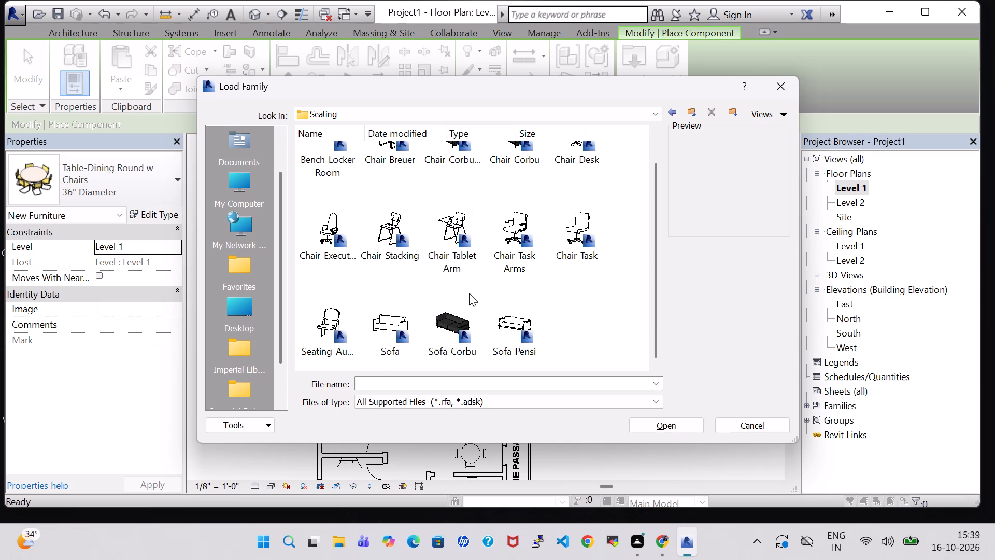
pyautogui.click(459, 318)
pyautogui.click(659, 422)
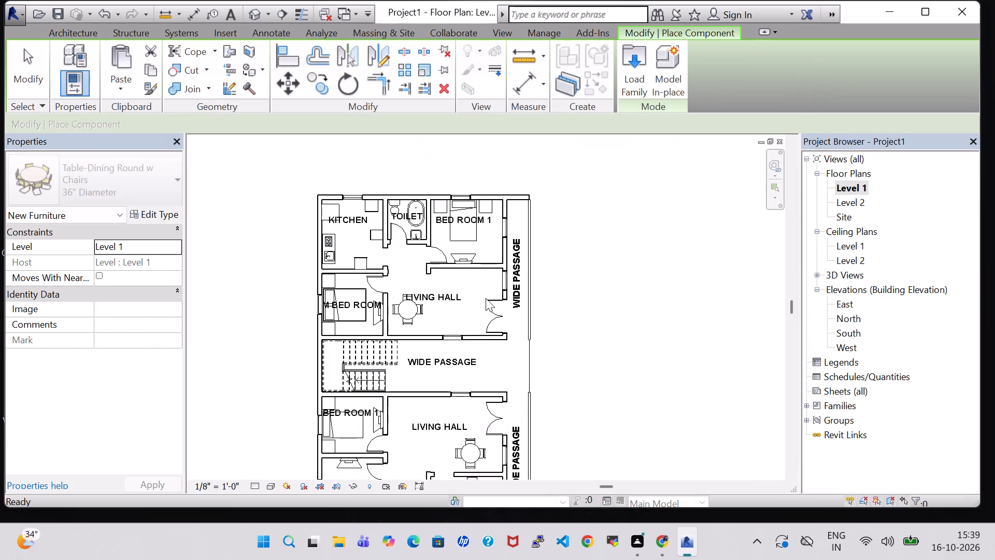
# Place Sofa-Corbu sofas against the north LIVING HALL's north wall and, turned to face it, against its south wall, and end placement.
pyautogui.scroll(3, 480, 296)
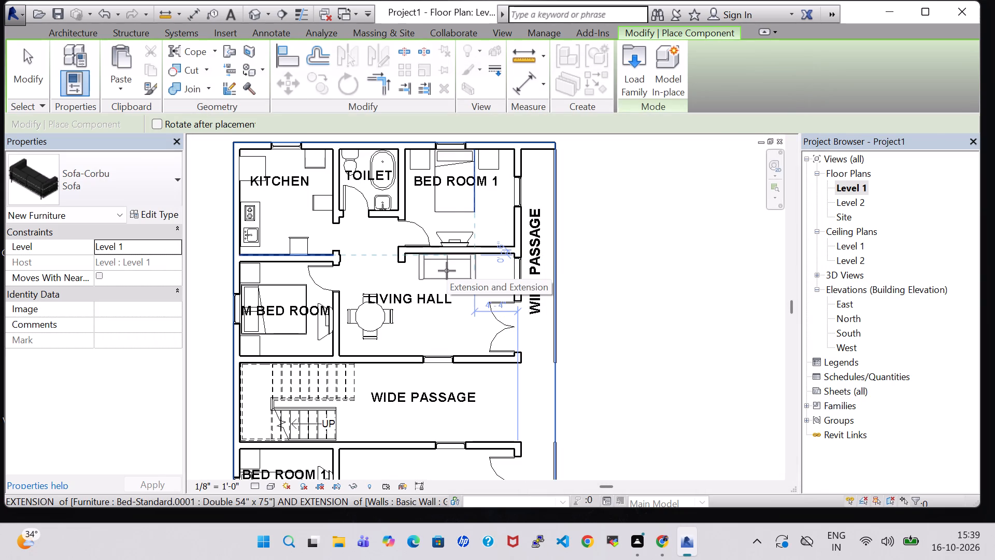
pyautogui.click(448, 271)
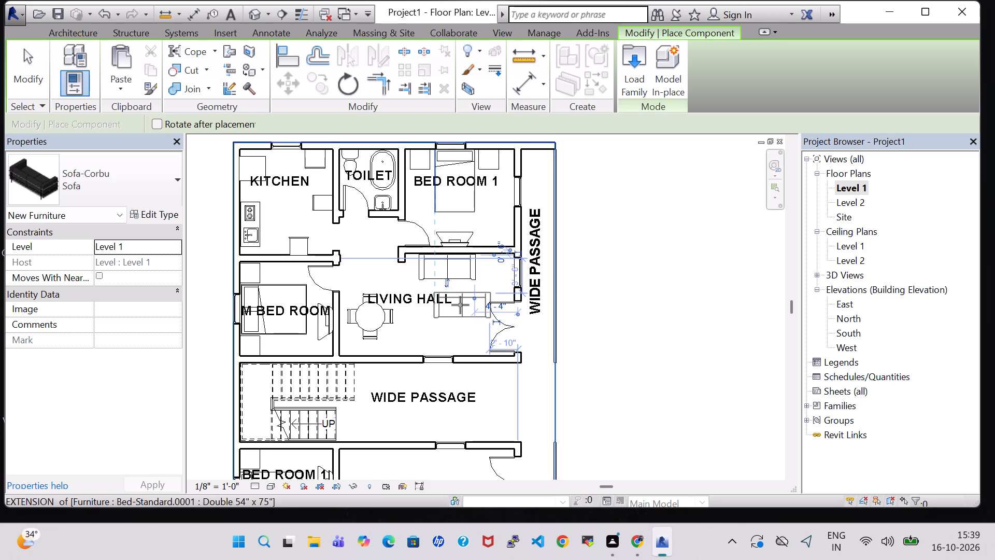
pyautogui.press('Escape')
pyautogui.press('space')
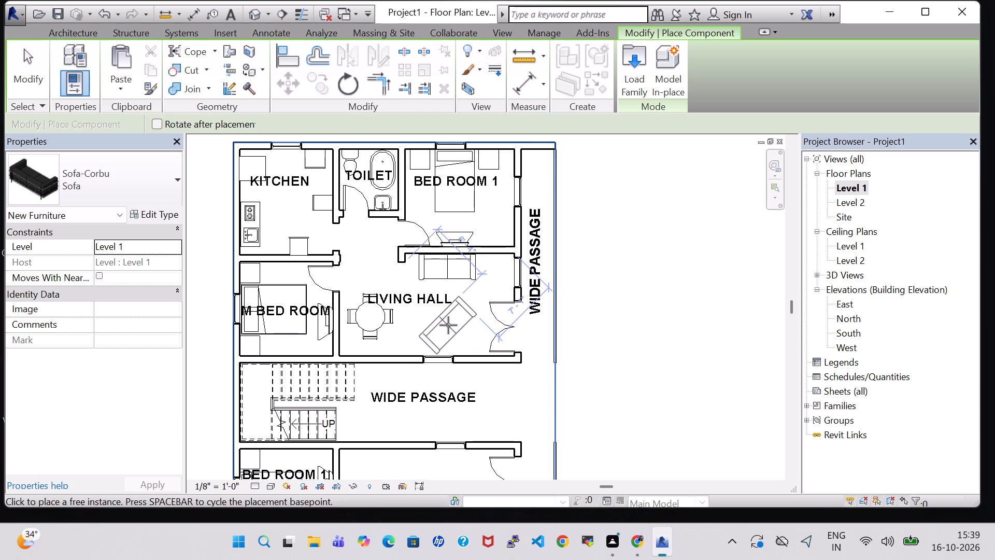
pyautogui.press('space')
pyautogui.press('space')
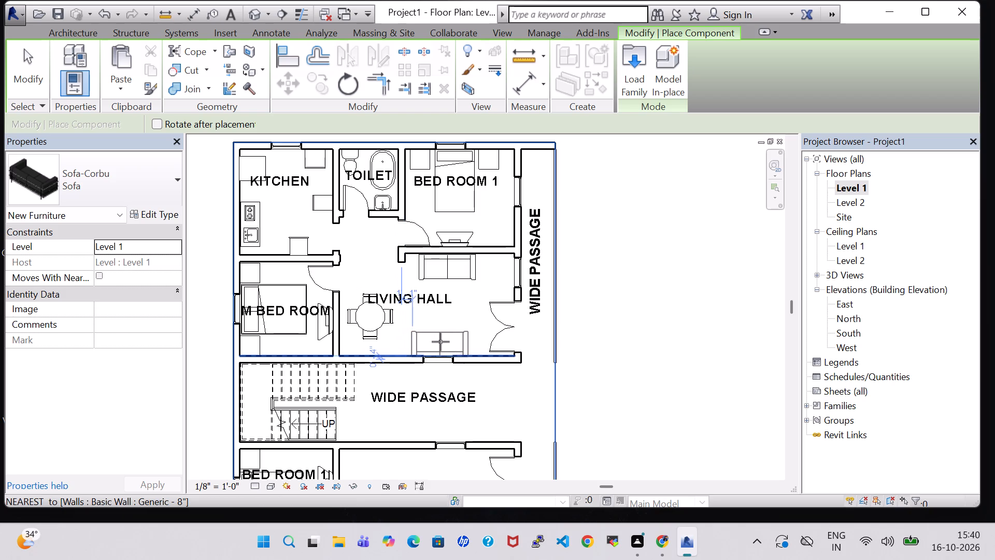
pyautogui.click(440, 342)
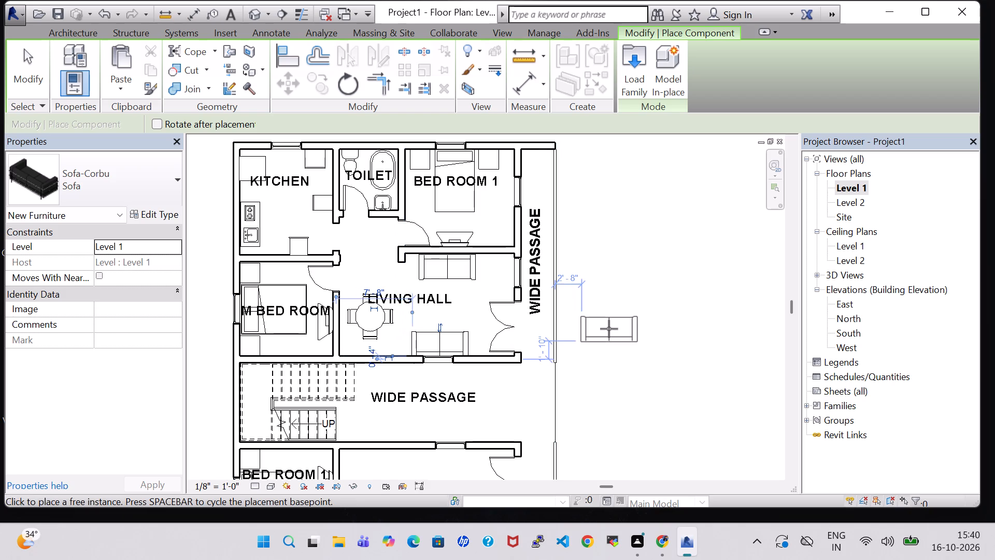
pyautogui.press('Escape')
pyautogui.press('Escape')
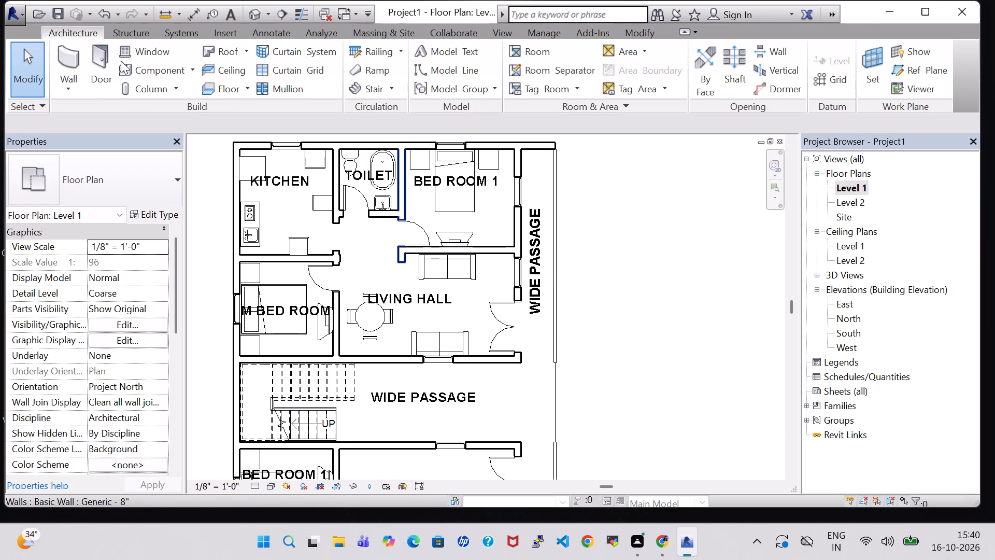
# Load the Table-Round family from the US Imperial library's Furniture Tables folder.
pyautogui.click(154, 69)
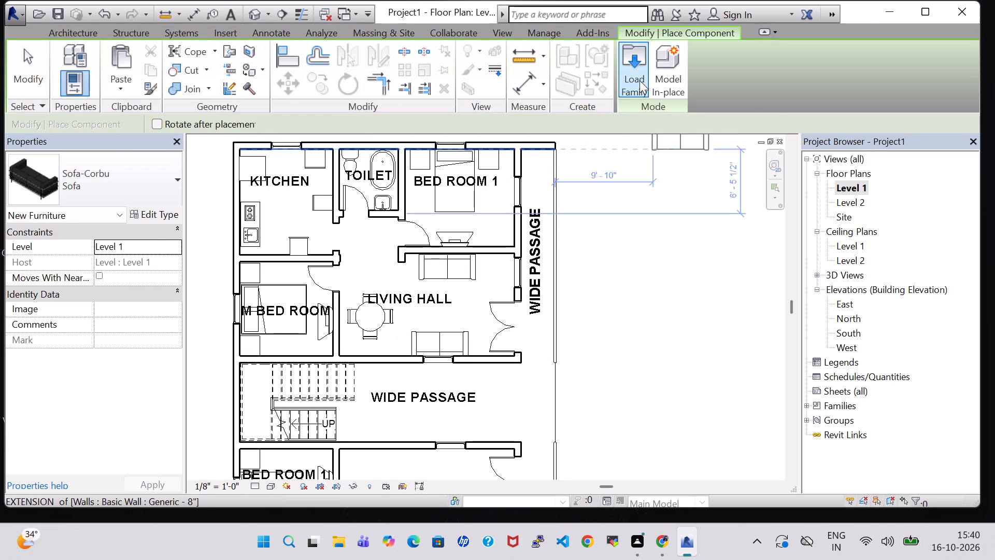
pyautogui.click(639, 80)
pyautogui.doubleClick(575, 341)
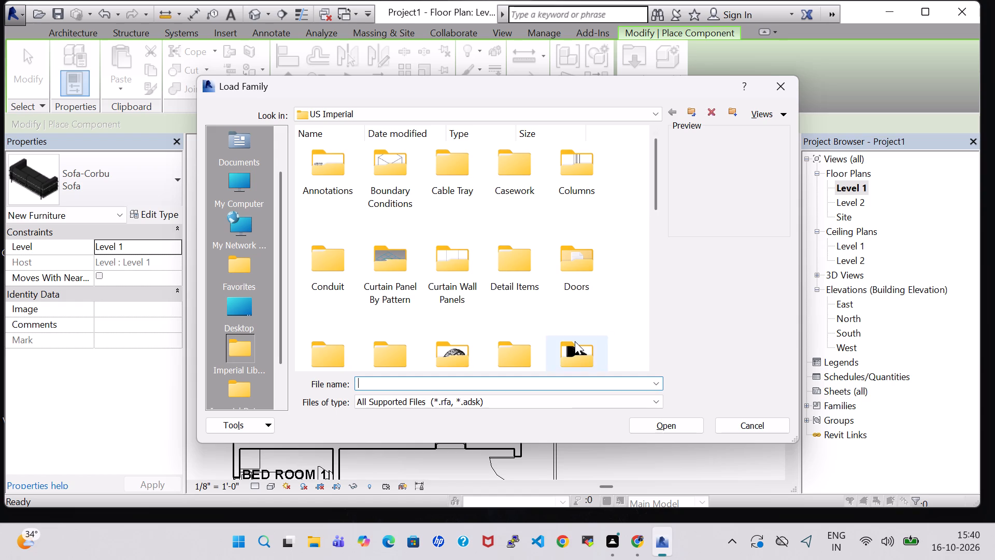
pyautogui.doubleClick(530, 168)
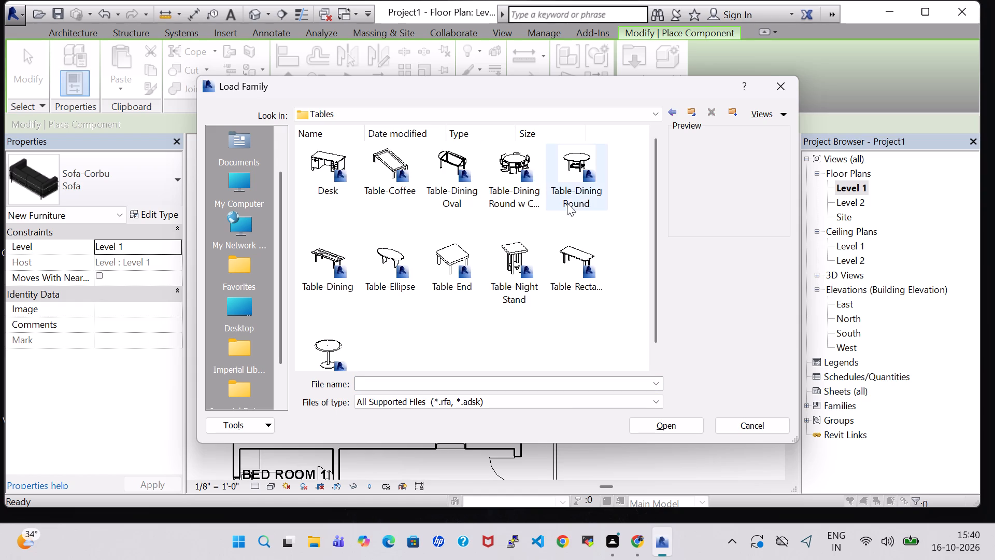
pyautogui.click(336, 333)
pyautogui.click(335, 337)
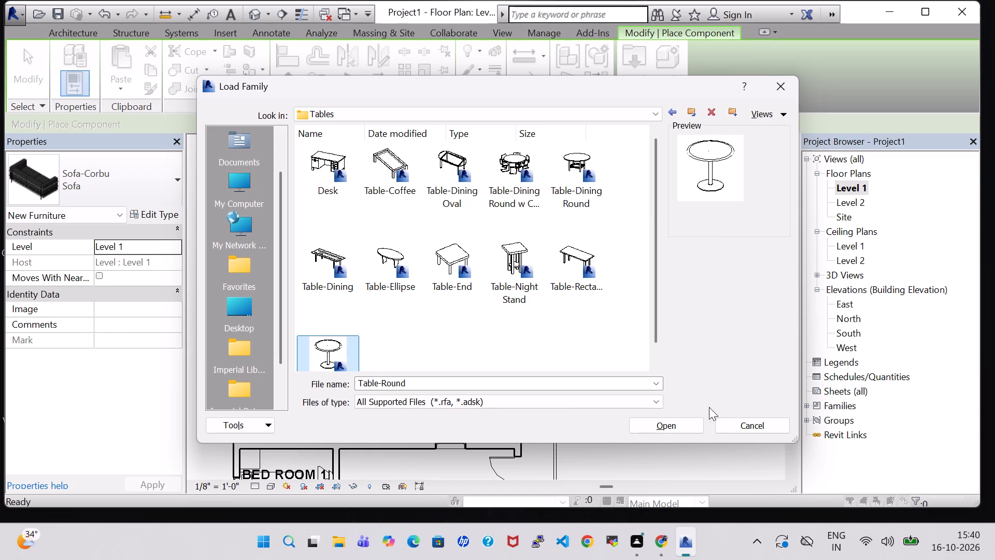
pyautogui.click(700, 426)
# Place a 36" Diameter round table between the dining table and the south-wall sofa in the north LIVING HALL, and end placement.
pyautogui.scroll(3, 458, 365)
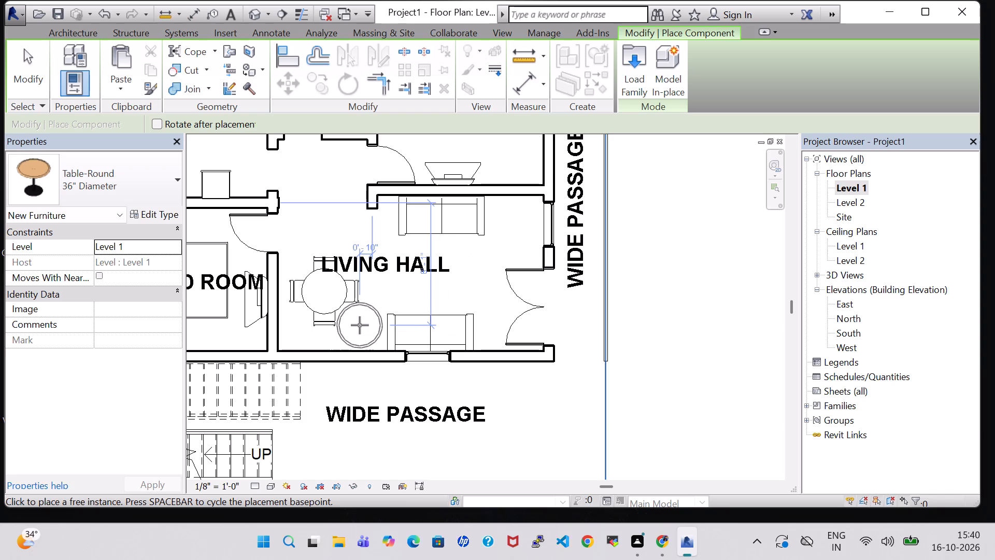
pyautogui.click(360, 325)
pyautogui.press('Escape')
pyautogui.press('Escape')
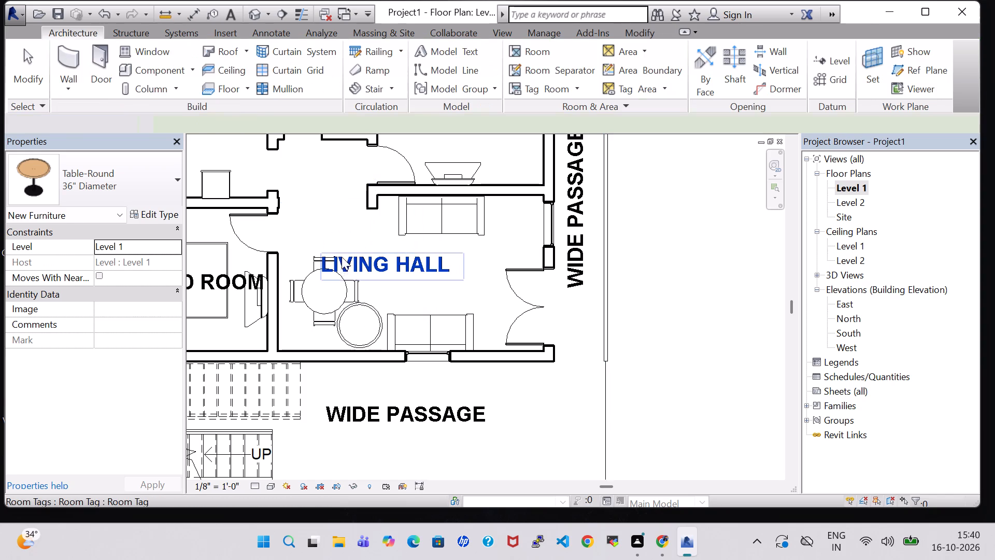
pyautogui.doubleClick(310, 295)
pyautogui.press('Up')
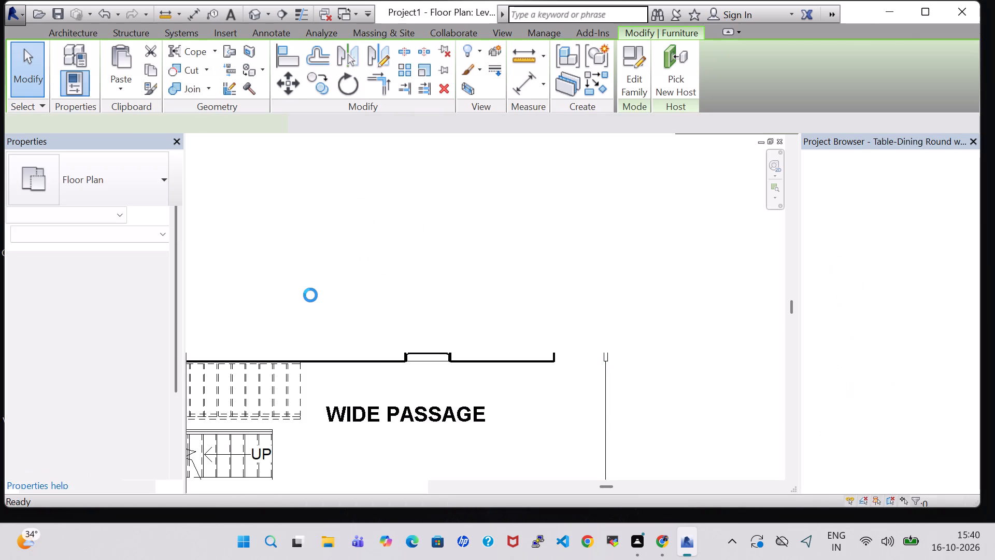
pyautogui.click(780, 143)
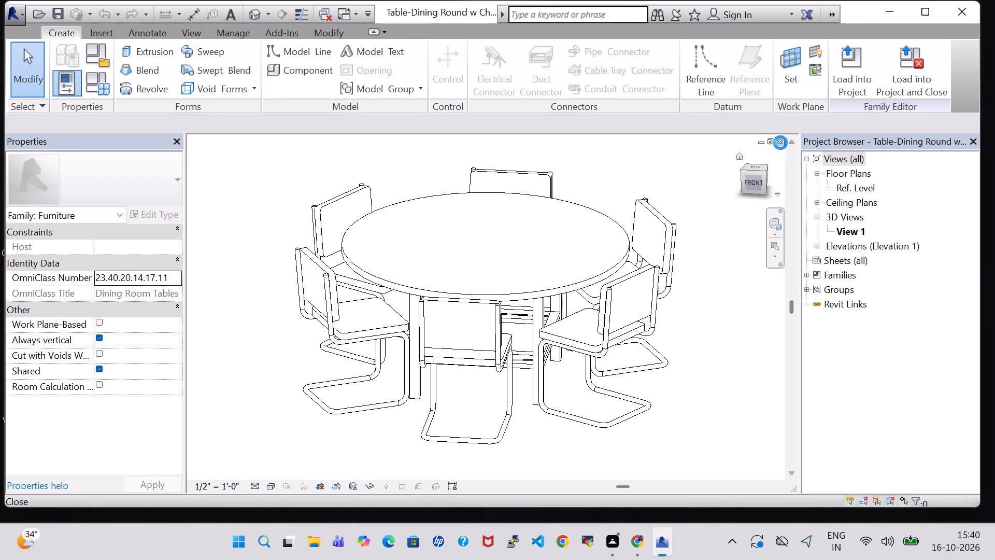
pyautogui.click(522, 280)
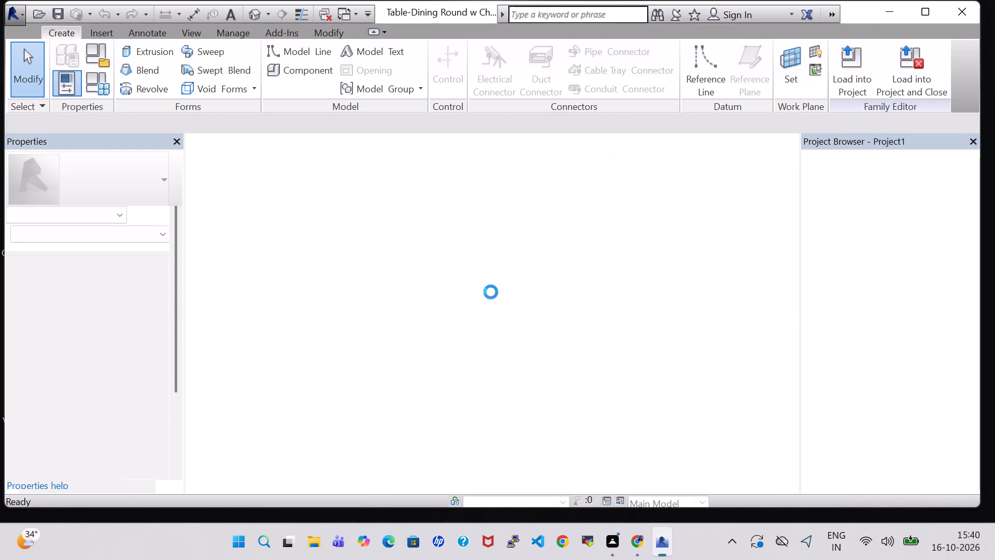
# Nudge the north LIVING HALL's dining table with chairs two increments north and one increment west, away from the round table.
pyautogui.click(311, 295)
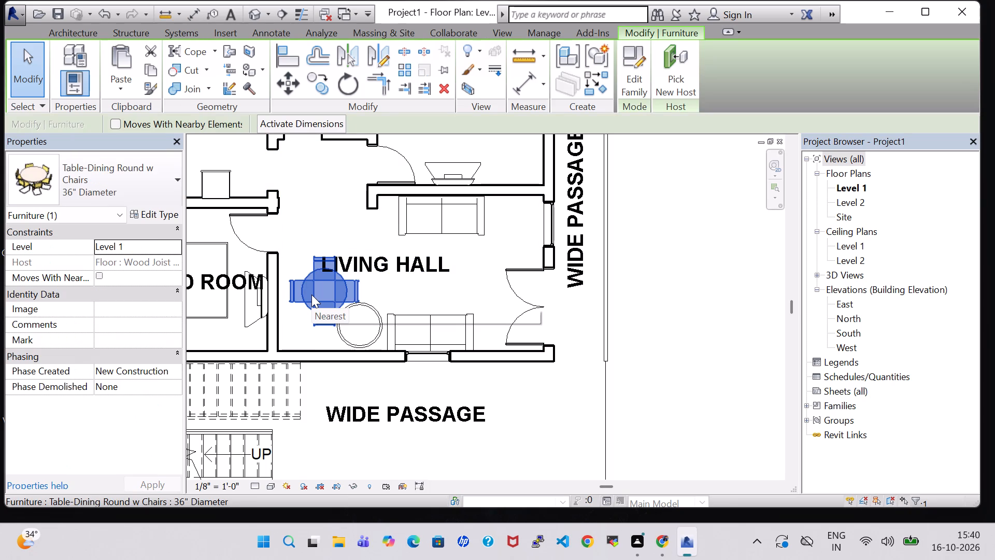
pyautogui.press('Up')
pyautogui.press('Up')
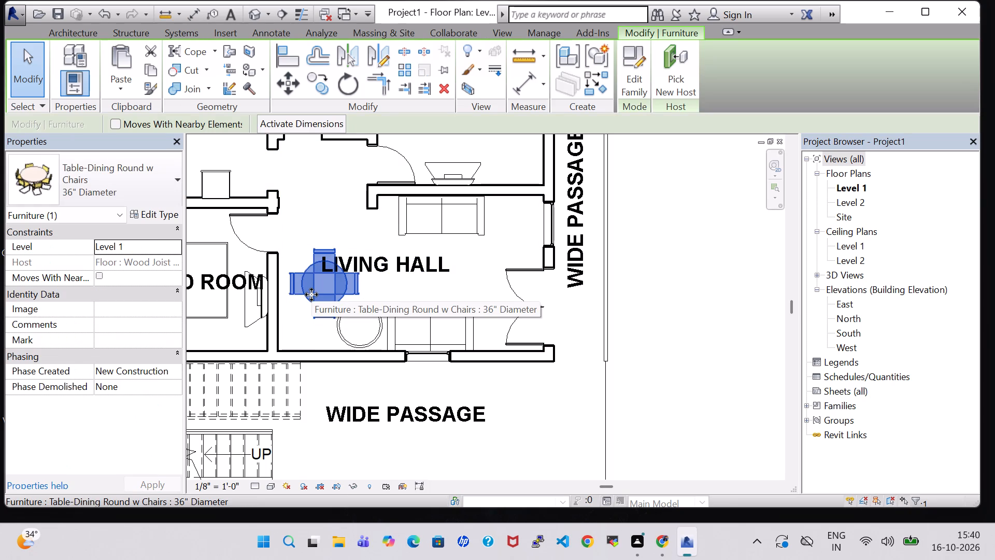
pyautogui.press('Left')
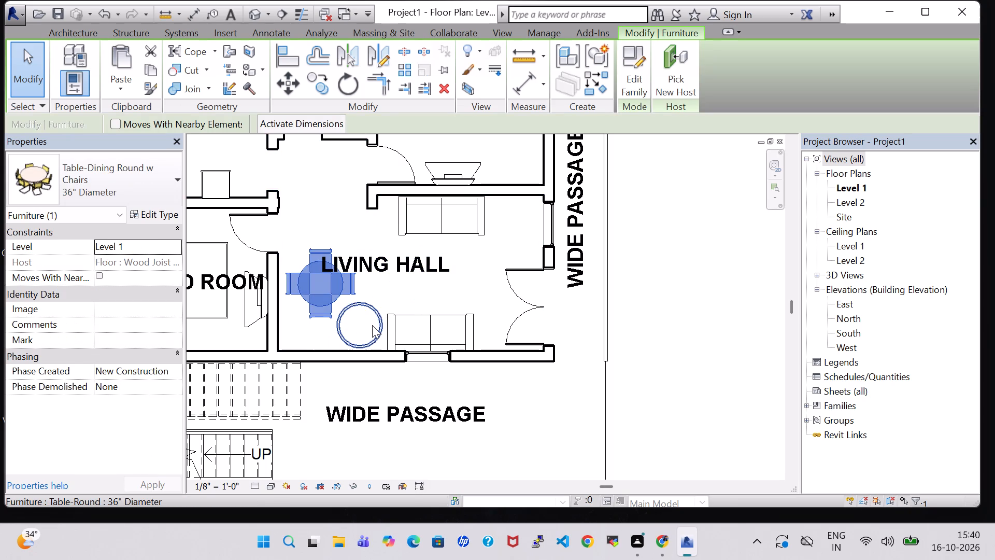
# Nudge the round table in the north LIVING HALL slightly west, away from the south-wall sofa, and deselect it.
pyautogui.click(372, 325)
pyautogui.press('Right')
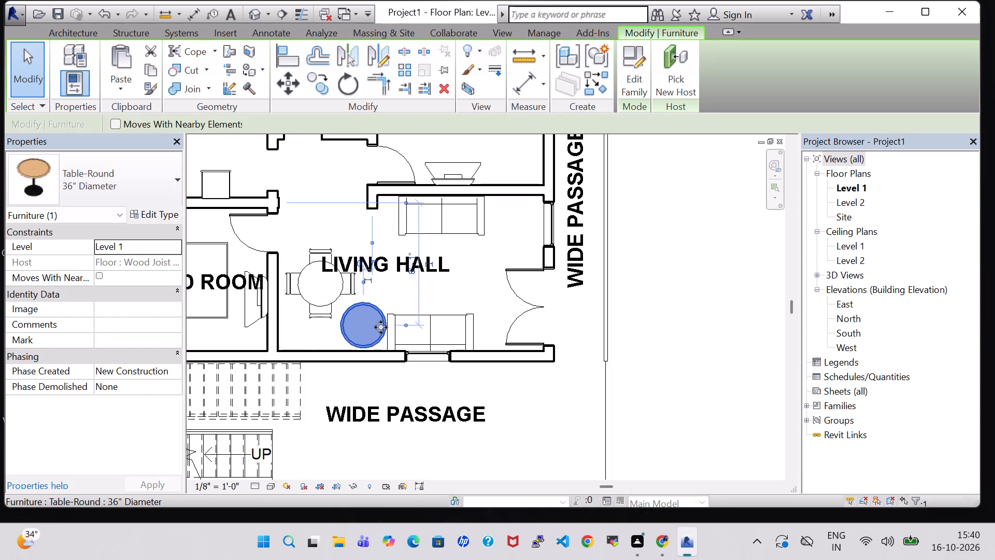
pyautogui.click(378, 325)
pyautogui.press('Left')
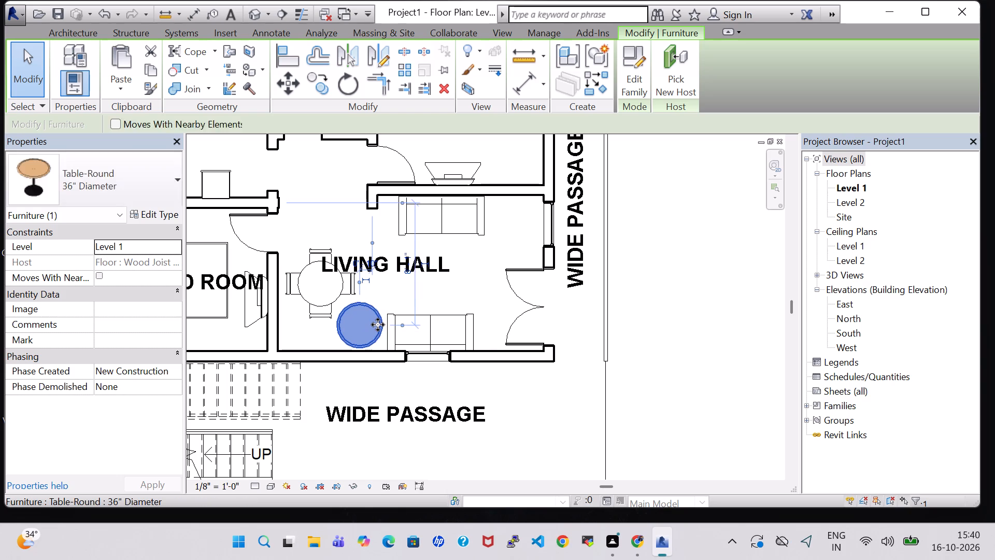
pyautogui.press('Down')
pyautogui.press('Up')
pyautogui.press('Left')
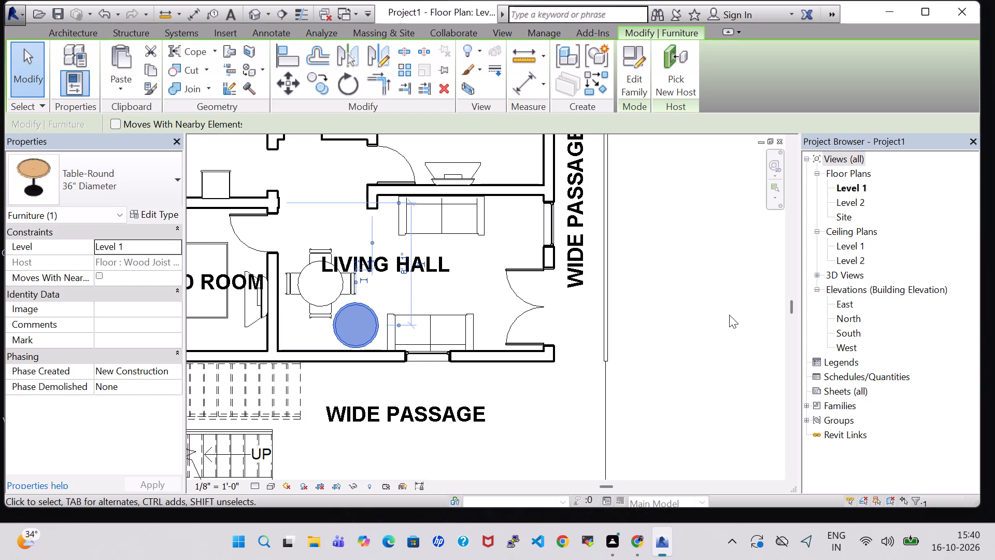
pyautogui.scroll(-1, 729, 315)
pyautogui.click(747, 317)
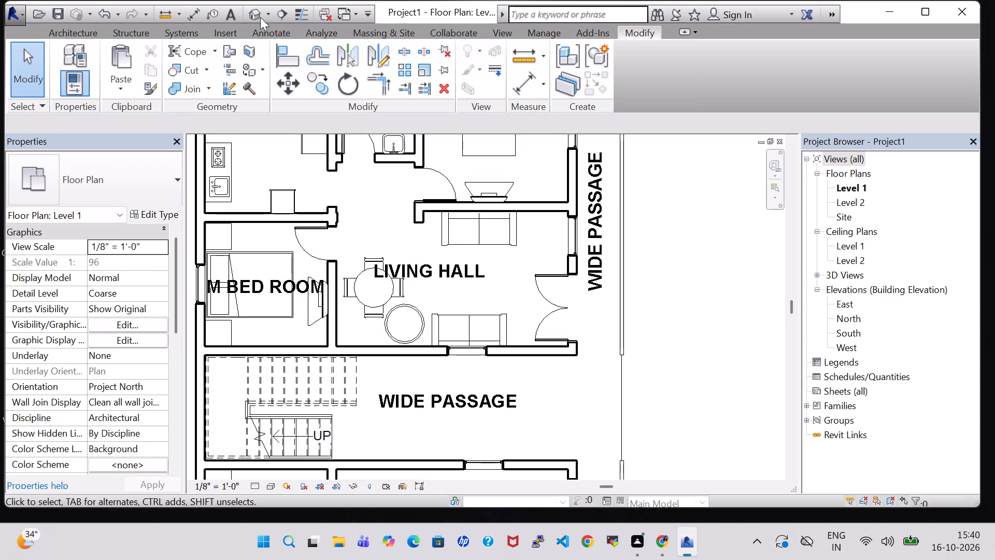
# Place another 36" Diameter Table-Round in the north LIVING HALL's northeast corner, about 2'-3" from the east wall's centreline, and end placement.
pyautogui.click(79, 36)
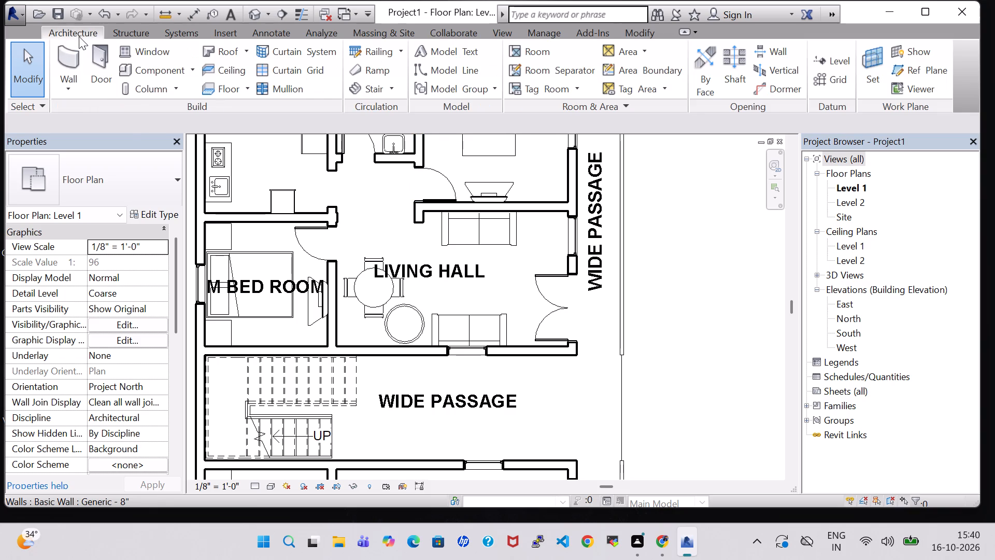
pyautogui.click(143, 73)
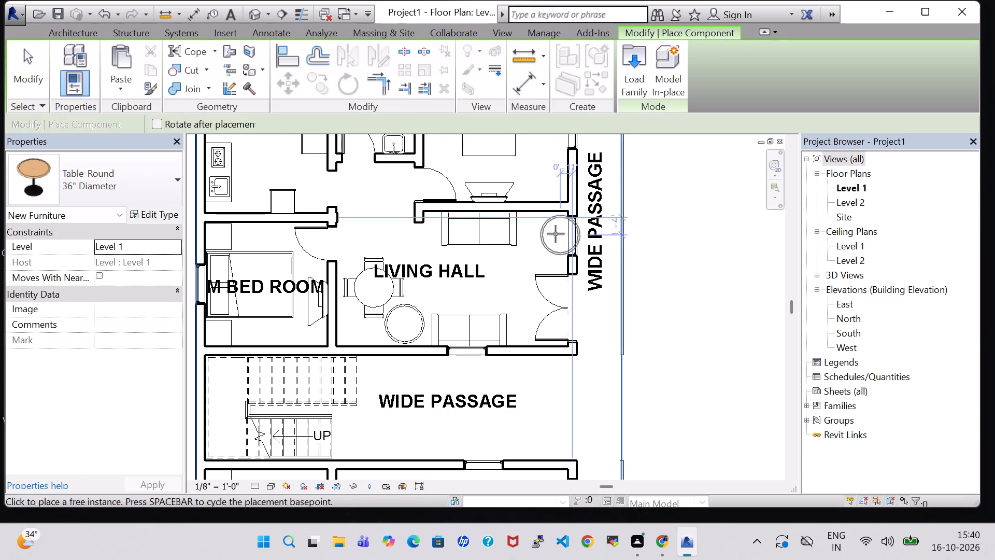
pyautogui.scroll(3, 541, 234)
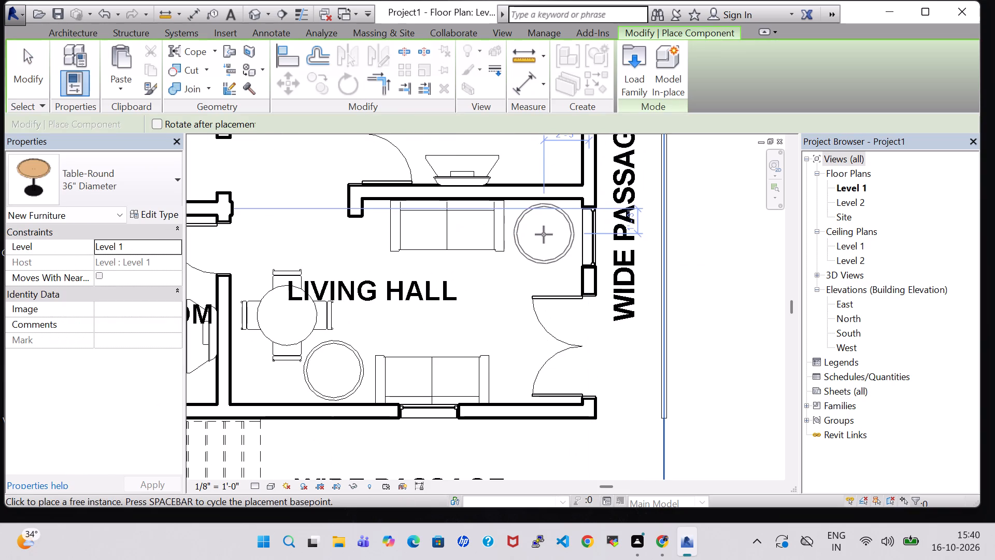
pyautogui.click(544, 234)
pyautogui.press('Escape')
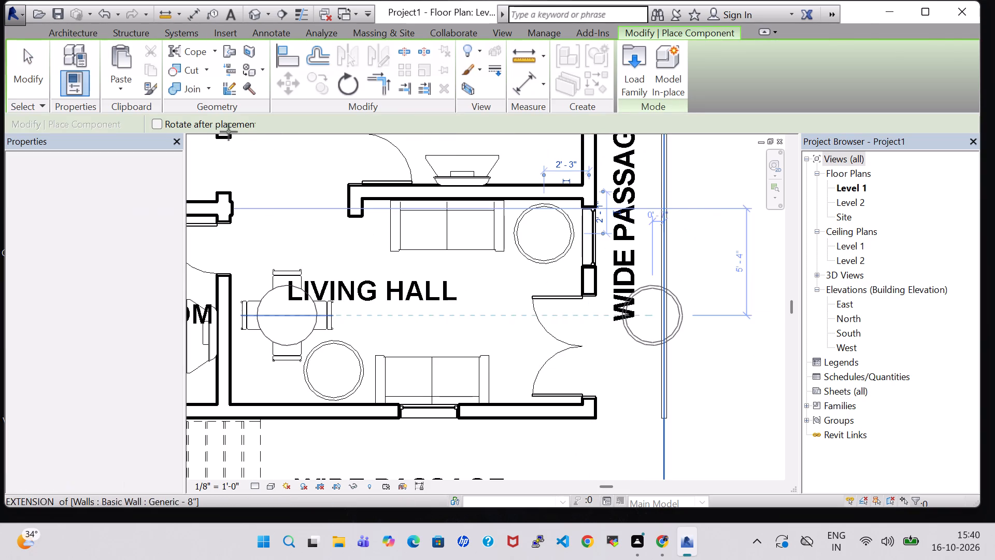
pyautogui.press('Escape')
# Switch to the 3D view and examine the north living hall's sofas and tables from several angles.
pyautogui.click(258, 11)
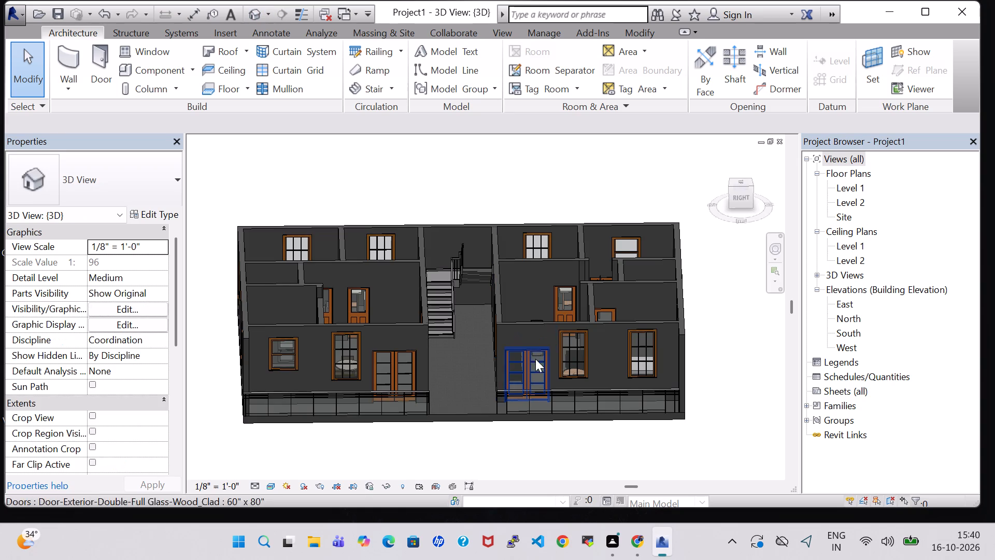
pyautogui.keyDown('shift'); pyautogui.moveTo(422, 193); pyautogui.dragTo(424, 385, button='middle'); pyautogui.keyUp('shift')
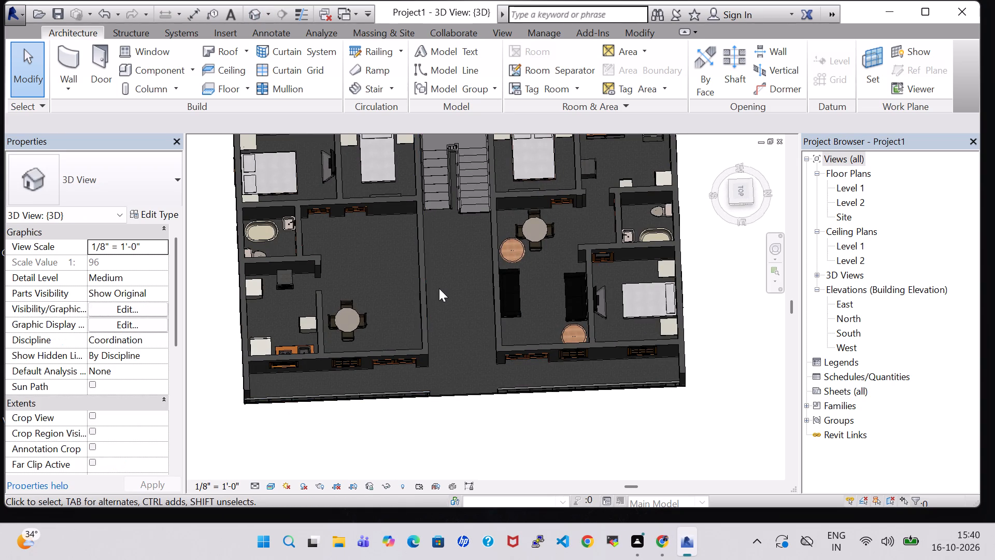
pyautogui.scroll(3, 439, 288)
pyautogui.moveTo(458, 295); pyautogui.dragTo(383, 271, button='middle')
pyautogui.keyDown('shift'); pyautogui.moveTo(518, 300); pyautogui.dragTo(503, 259, button='middle'); pyautogui.keyUp('shift')
pyautogui.keyDown('shift'); pyautogui.moveTo(537, 275); pyautogui.dragTo(540, 368, button='middle'); pyautogui.keyUp('shift')
pyautogui.keyDown('shift'); pyautogui.moveTo(536, 288); pyautogui.dragTo(536, 239, button='middle'); pyautogui.keyUp('shift')
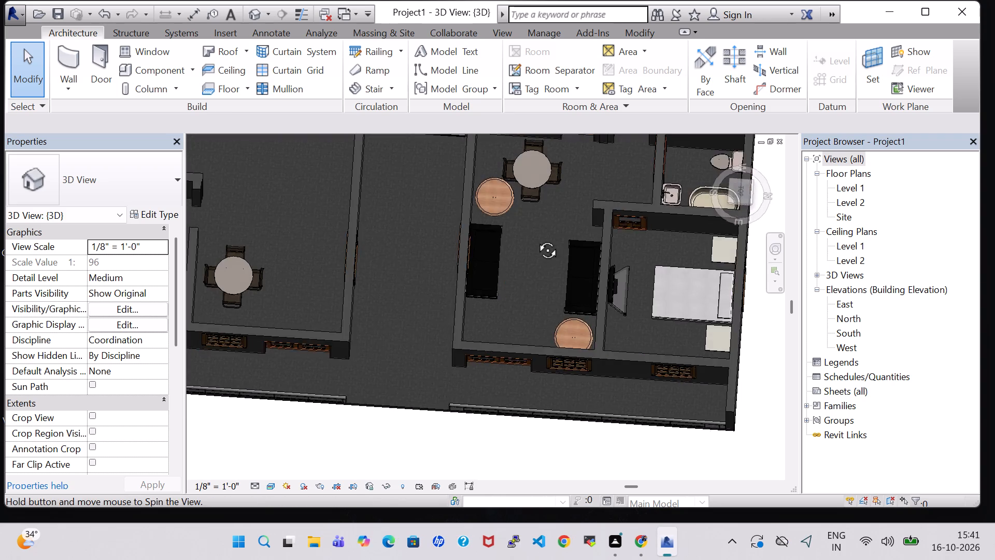
pyautogui.keyDown('shift'); pyautogui.moveTo(536, 239); pyautogui.dragTo(537, 202, button='middle'); pyautogui.keyUp('shift')
pyautogui.keyDown('shift'); pyautogui.moveTo(549, 260); pyautogui.dragTo(523, 250, button='middle'); pyautogui.keyUp('shift')
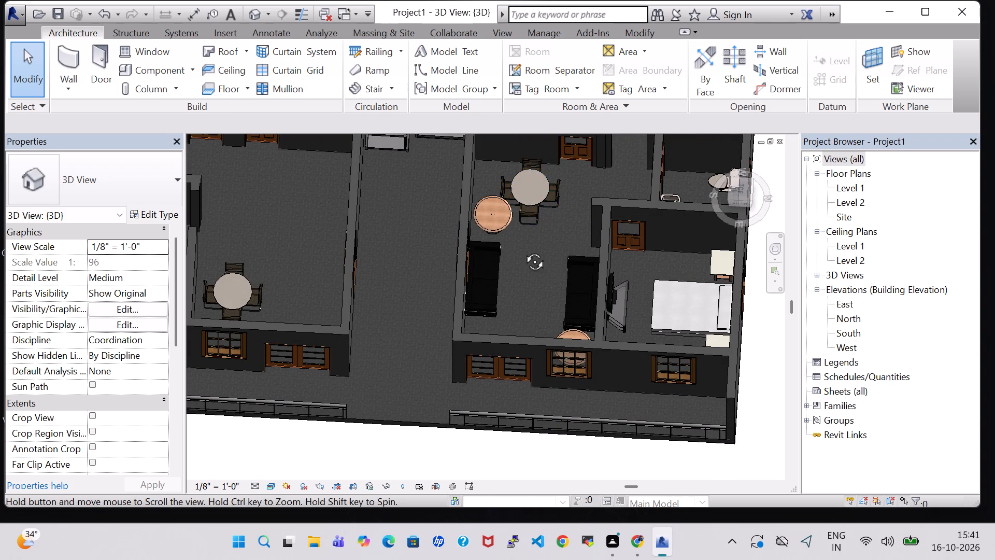
# Nudge the round table beside the north living hall's dining table one increment away from the dining table, toward the sofa.
pyautogui.keyDown('shift'); pyautogui.moveTo(523, 250); pyautogui.dragTo(465, 236, button='middle'); pyautogui.keyUp('shift')
pyautogui.click(633, 234)
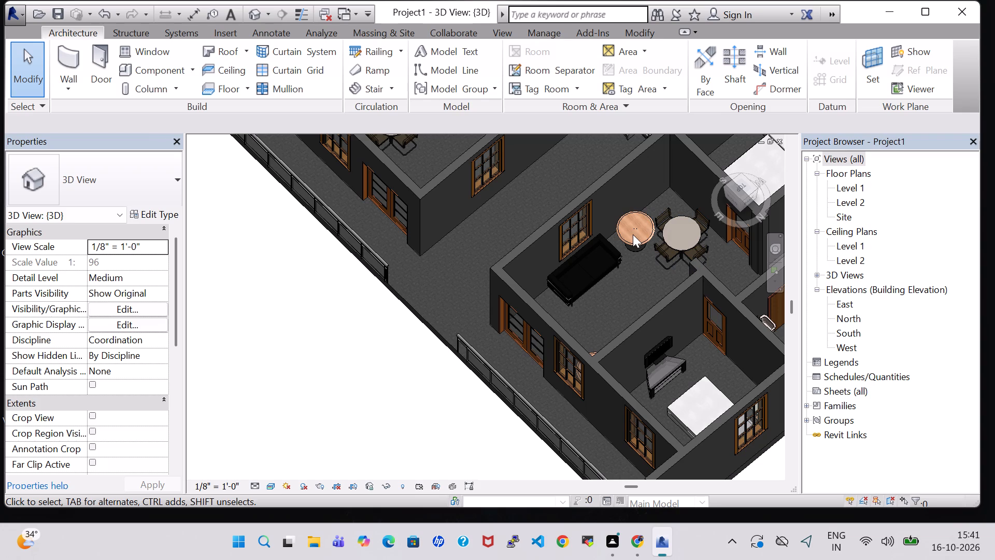
pyautogui.click(643, 220)
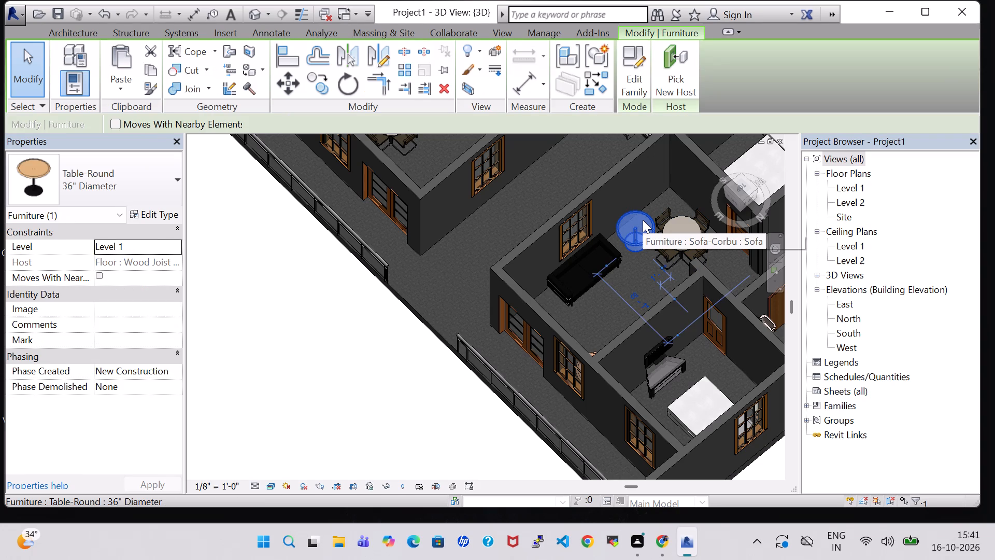
pyautogui.press('Left')
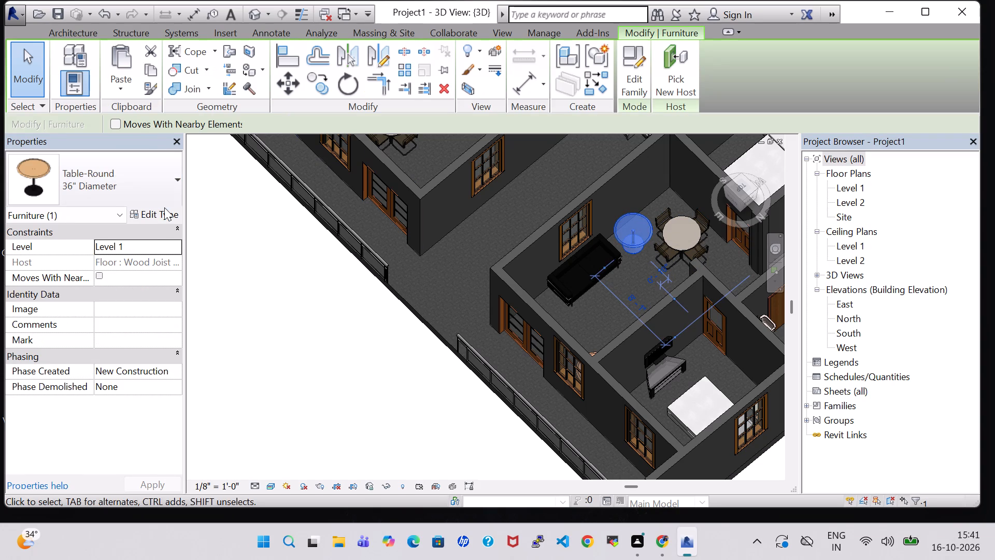
# Examine the round table's type properties and the other available furniture types, leaving the table unchanged and deselected.
pyautogui.click(164, 207)
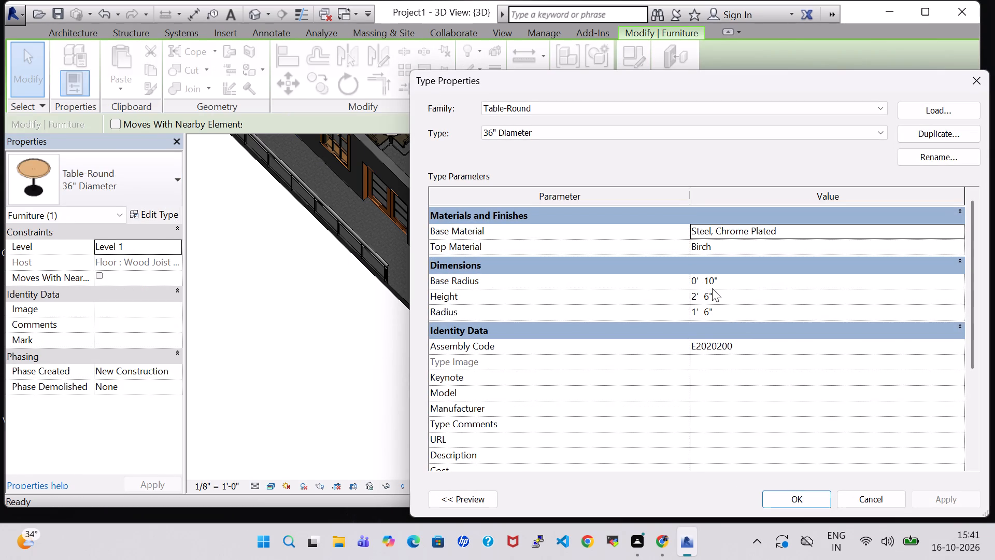
pyautogui.scroll(-1, 704, 339)
pyautogui.scroll(-2, 741, 401)
pyautogui.scroll(5, 741, 401)
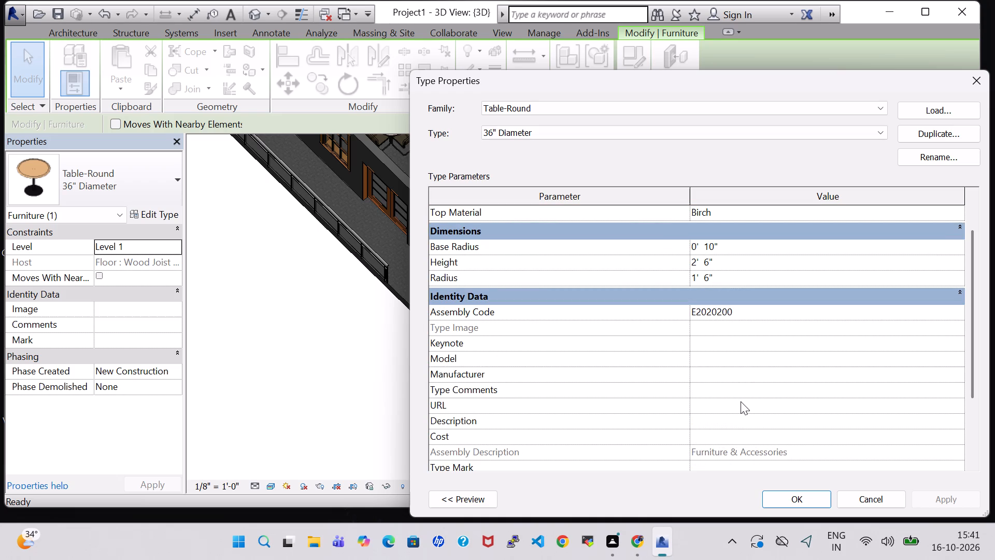
pyautogui.scroll(2, 734, 384)
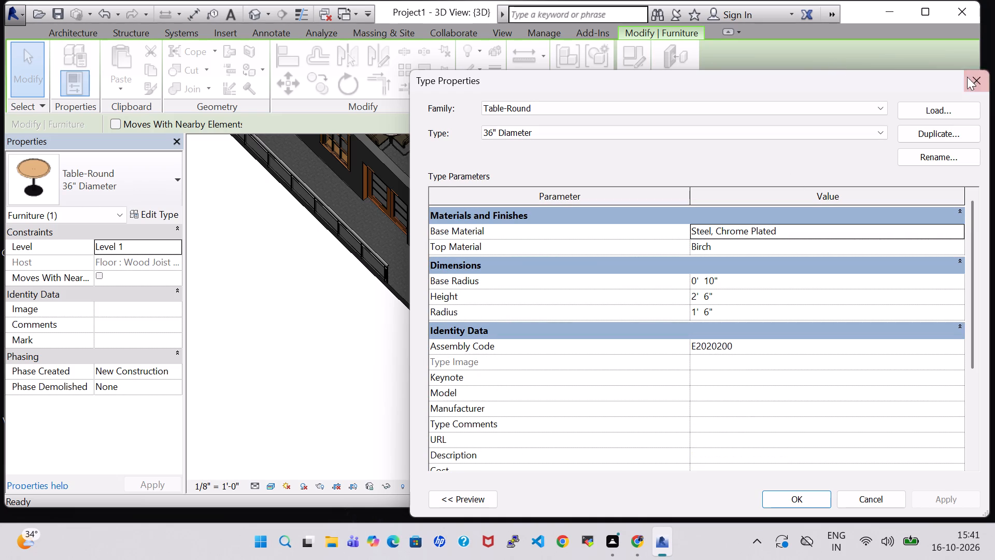
pyautogui.click(983, 81)
pyautogui.click(138, 180)
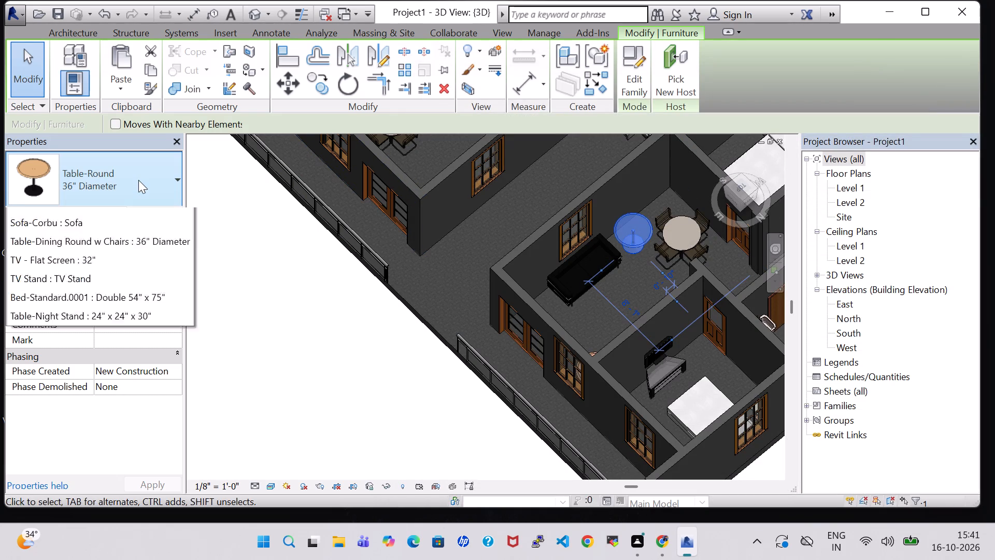
pyautogui.scroll(-7, 138, 334)
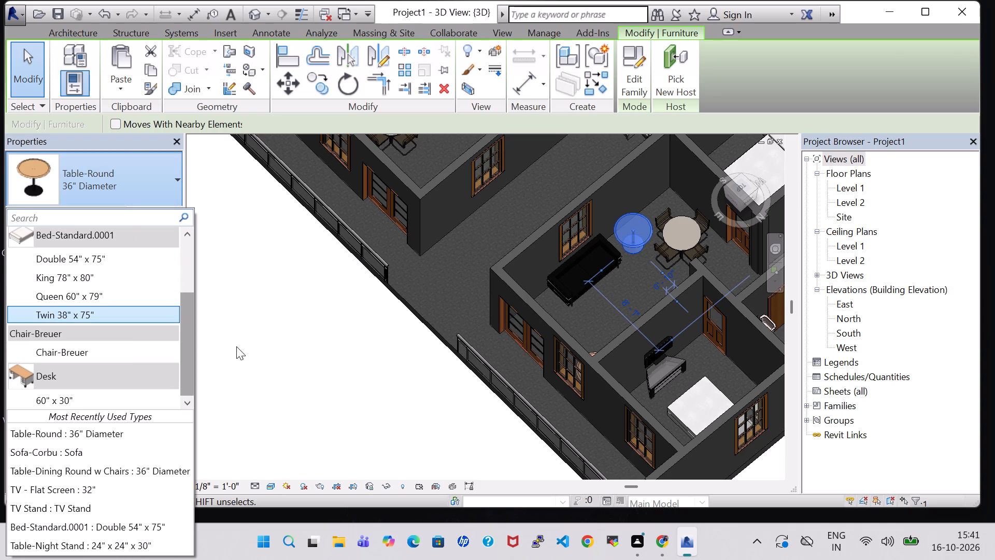
pyautogui.click(235, 352)
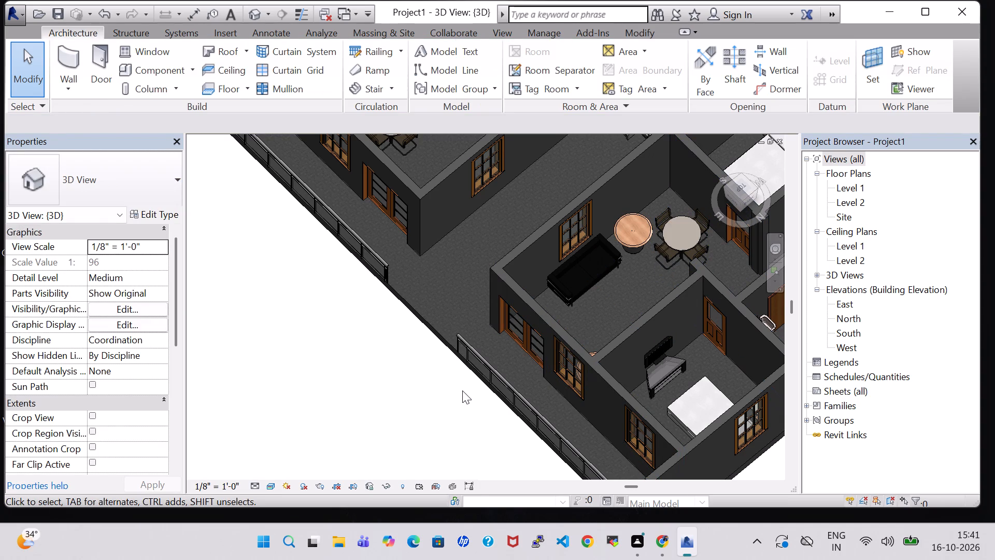
# Examine the furnished north living hall and its neighbouring rooms in 3D from several angles.
pyautogui.keyDown('shift'); pyautogui.moveTo(389, 407); pyautogui.dragTo(448, 376, button='middle'); pyautogui.keyUp('shift')
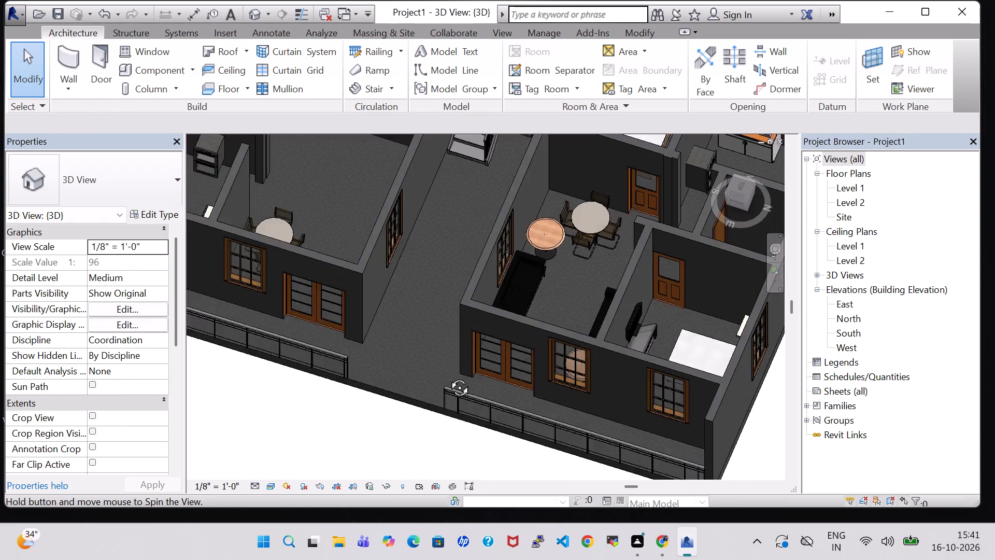
pyautogui.keyDown('shift'); pyautogui.moveTo(448, 376); pyautogui.dragTo(476, 324, button='middle'); pyautogui.keyUp('shift')
pyautogui.keyDown('shift'); pyautogui.moveTo(565, 290); pyautogui.dragTo(570, 300, button='middle'); pyautogui.keyUp('shift')
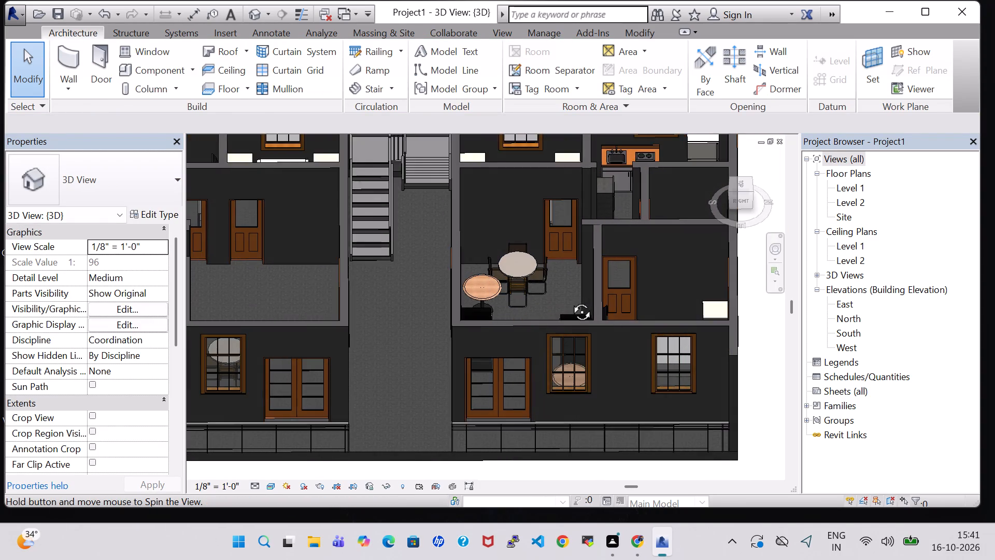
pyautogui.keyDown('shift'); pyautogui.moveTo(570, 300); pyautogui.dragTo(570, 340, button='middle'); pyautogui.keyUp('shift')
pyautogui.keyDown('shift'); pyautogui.moveTo(536, 276); pyautogui.dragTo(620, 236, button='middle'); pyautogui.keyUp('shift')
pyautogui.keyDown('shift'); pyautogui.moveTo(677, 423); pyautogui.dragTo(722, 469, button='middle'); pyautogui.keyUp('shift')
pyautogui.keyDown('shift'); pyautogui.scroll(-1, 692, 429); pyautogui.keyUp('shift')
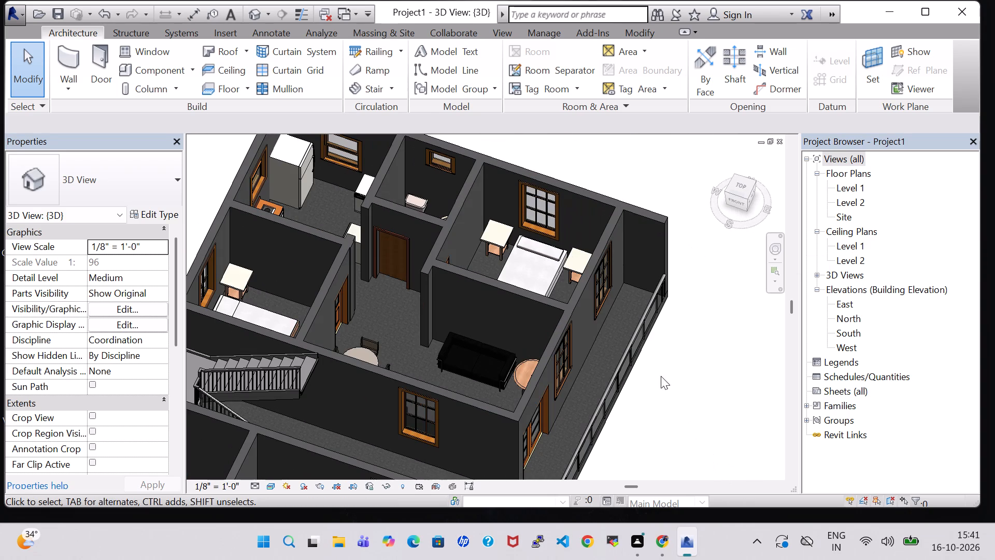
pyautogui.keyDown('shift'); pyautogui.moveTo(661, 376); pyautogui.dragTo(663, 424, button='middle'); pyautogui.keyUp('shift')
pyautogui.keyDown('shift'); pyautogui.moveTo(653, 419); pyautogui.dragTo(618, 415, button='middle'); pyautogui.keyUp('shift')
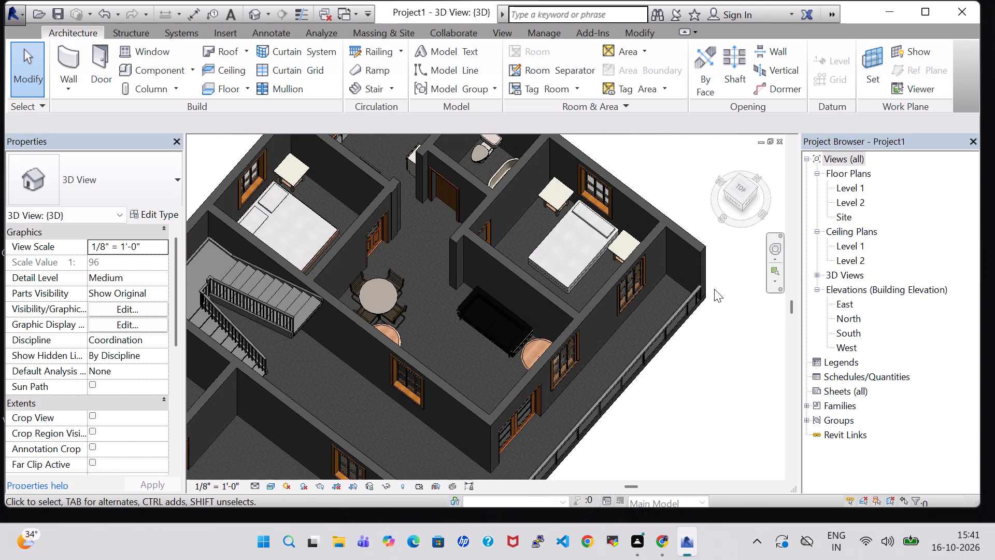
# Return to the Level 1 floor plan and load the Sofa-Corbu family from the Furniture library's Seating folder for component placement.
pyautogui.doubleClick(847, 185)
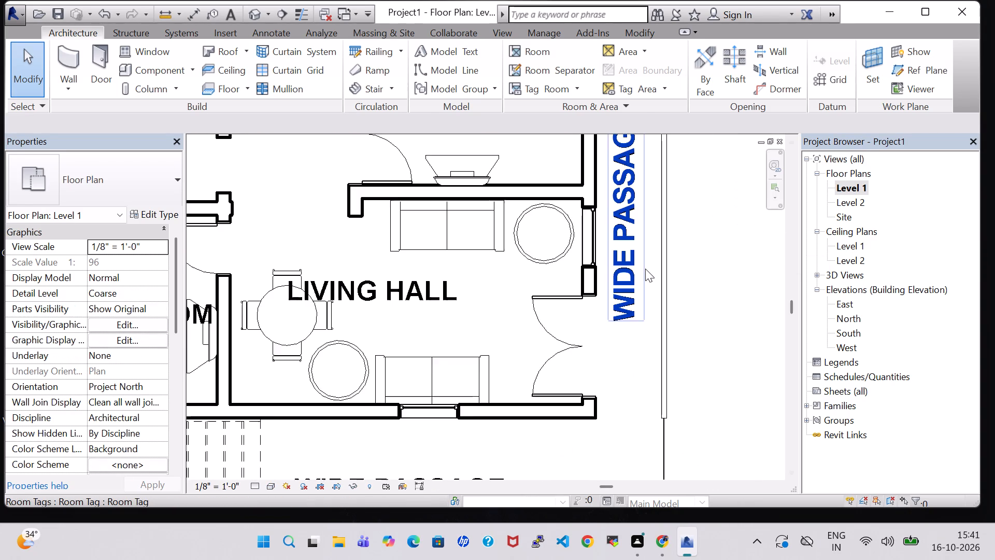
pyautogui.scroll(-3, 645, 270)
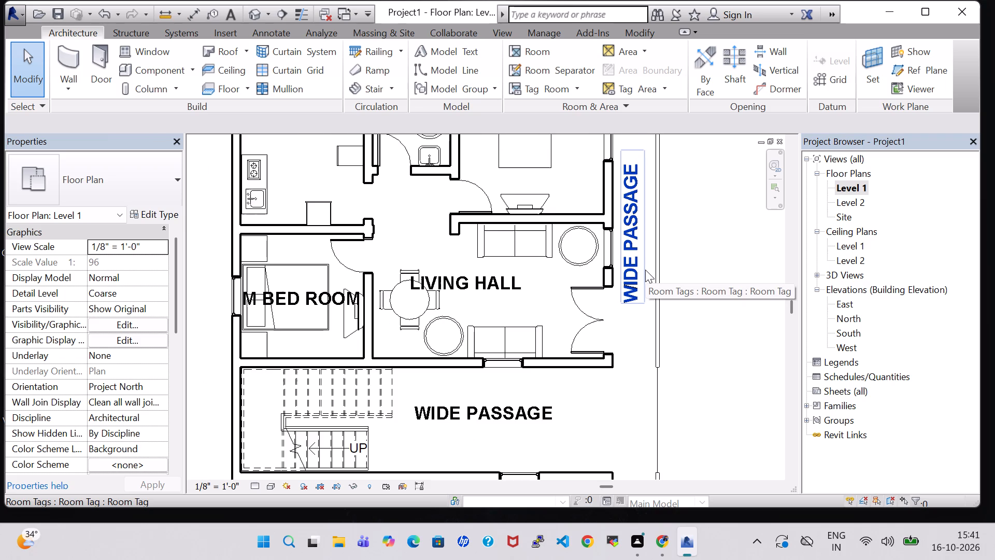
pyautogui.moveTo(671, 351); pyautogui.dragTo(643, 287, button='middle')
pyautogui.scroll(-3, 643, 287)
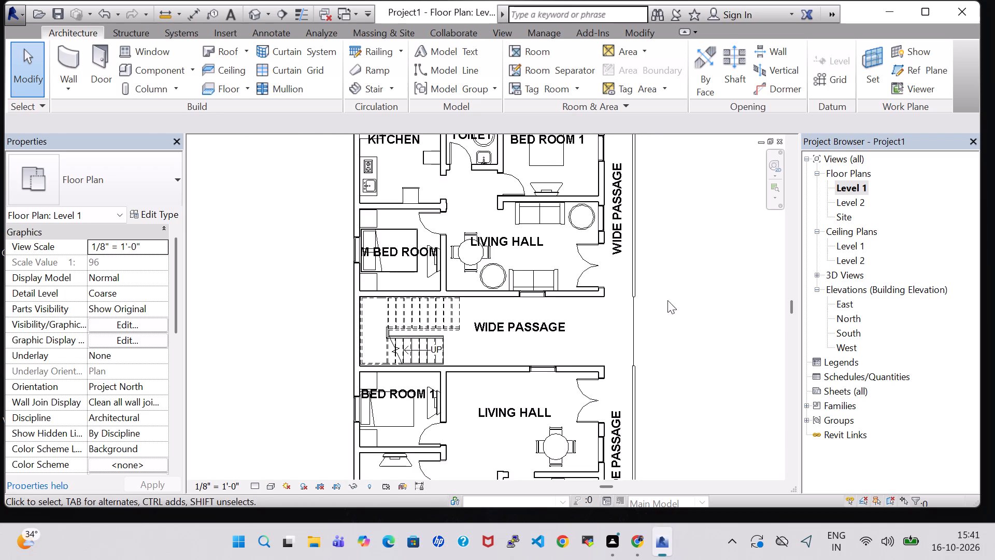
pyautogui.moveTo(667, 300); pyautogui.dragTo(619, 195, button='middle')
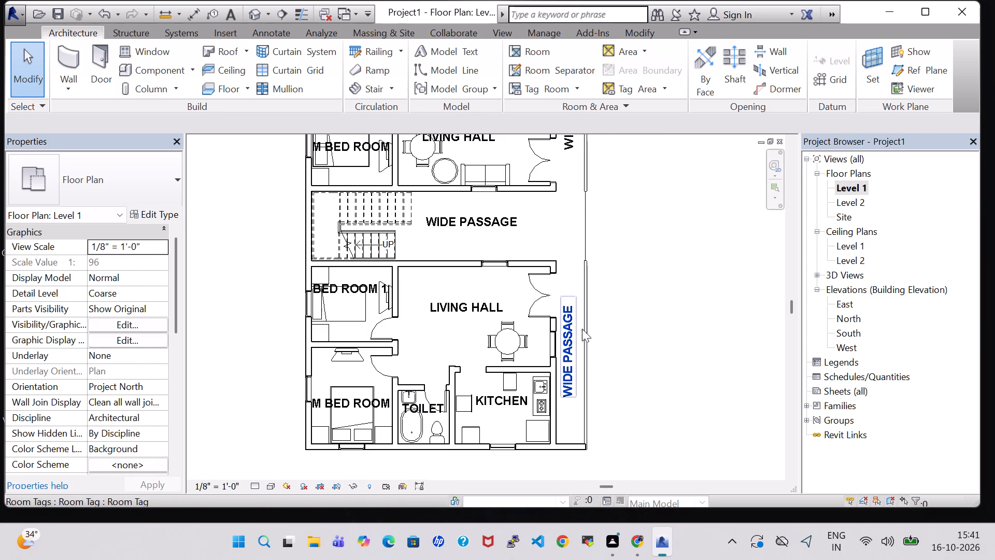
pyautogui.click(150, 66)
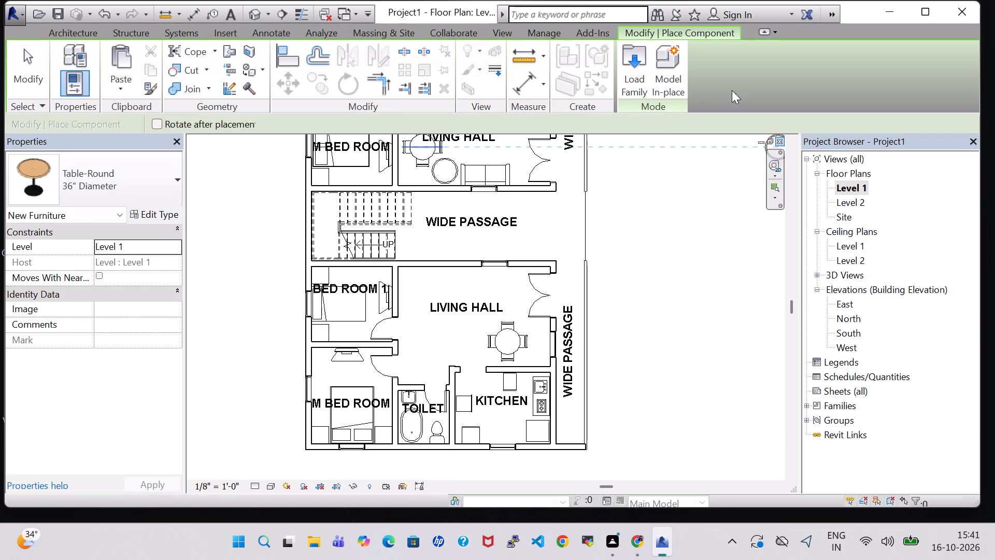
pyautogui.click(630, 75)
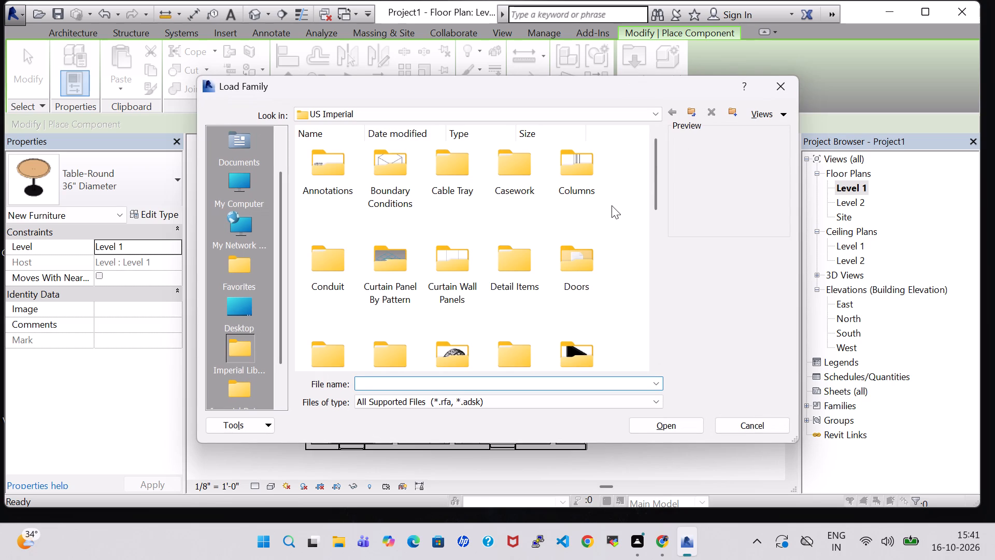
pyautogui.scroll(-2, 612, 205)
pyautogui.scroll(1, 577, 180)
pyautogui.doubleClick(586, 221)
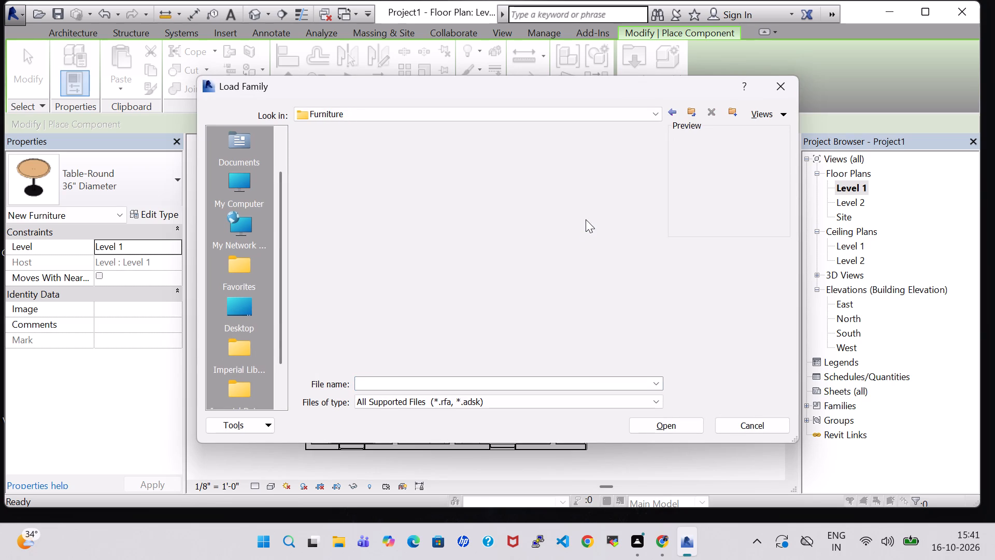
pyautogui.doubleClick(384, 176)
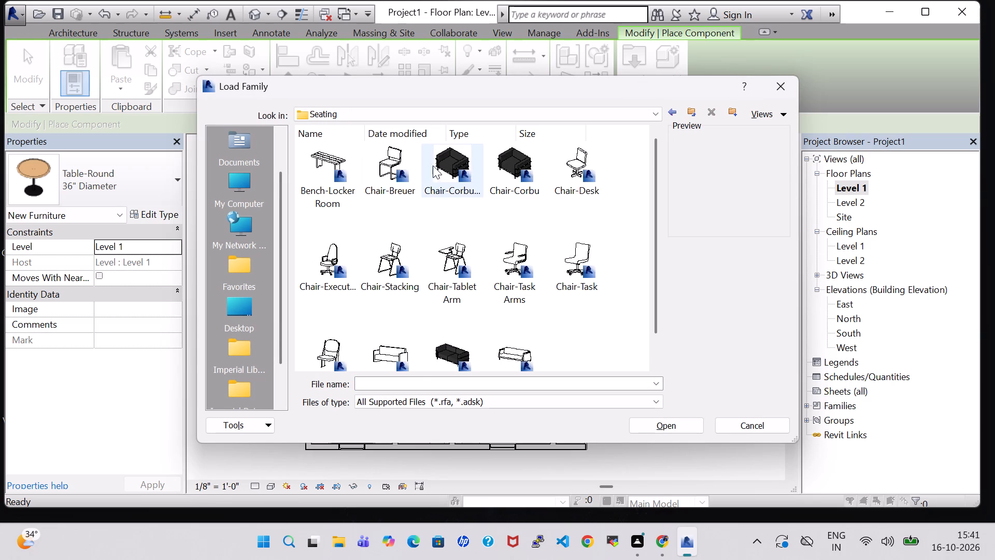
pyautogui.click(442, 167)
pyautogui.click(457, 345)
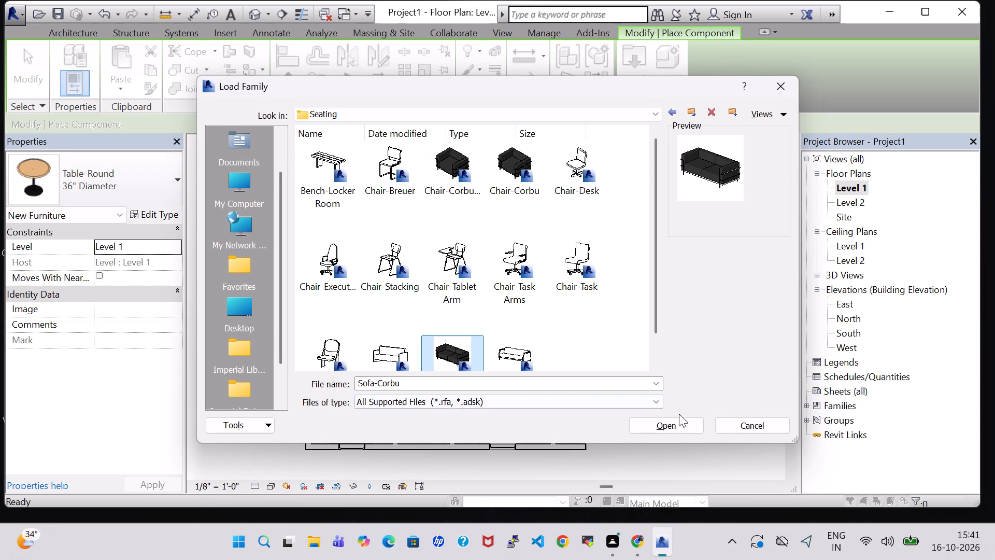
pyautogui.click(682, 422)
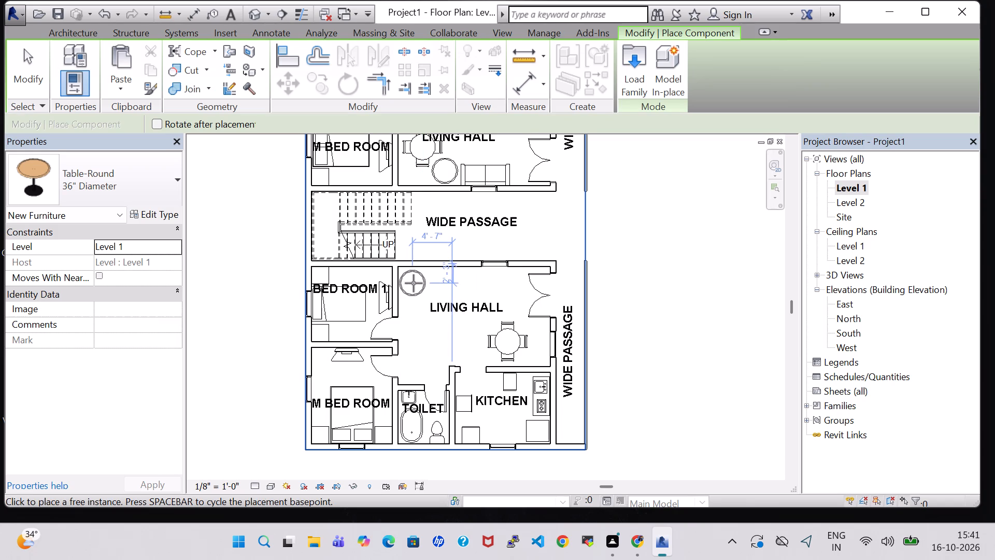
# Place a 36" Diameter Table-Round in the south LIVING HALL's northwest corner, about 4'-5" west of the toilet-kitchen wall line, and end placement.
pyautogui.click(414, 283)
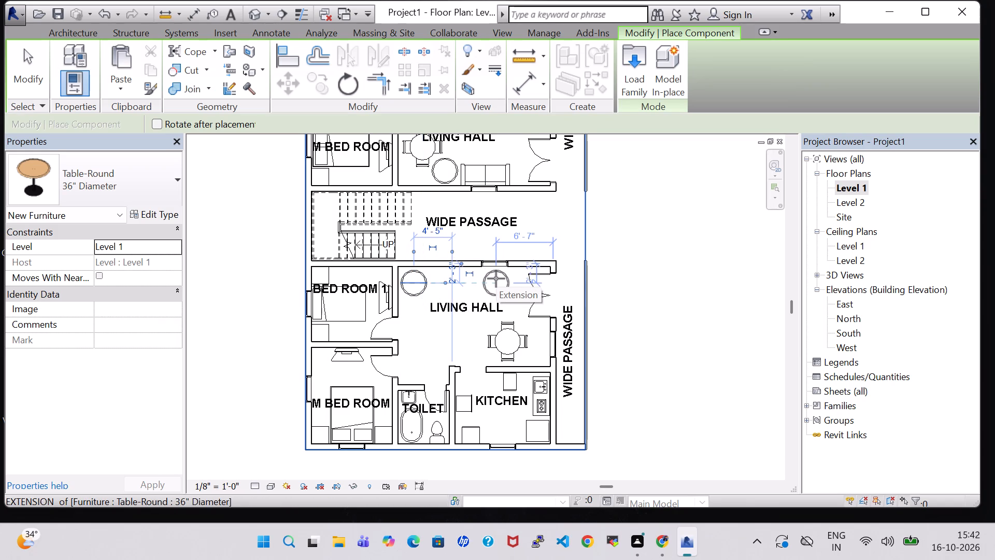
pyautogui.press('Escape')
pyautogui.press('Escape')
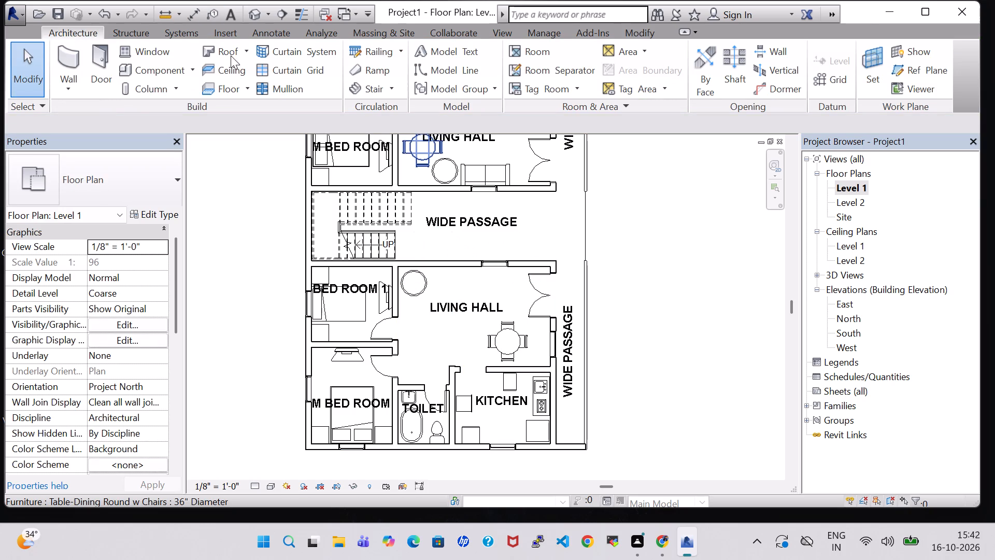
# Start placing a component and load the Sofa-Corbu family again from the Furniture library's Seating folder.
pyautogui.click(145, 73)
pyautogui.click(635, 74)
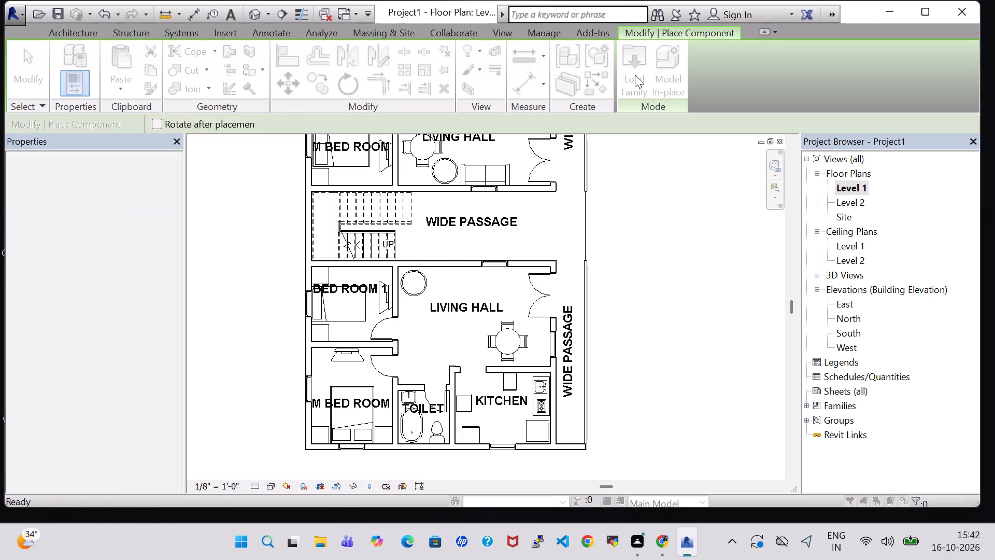
pyautogui.scroll(-3, 563, 222)
pyautogui.scroll(2, 575, 232)
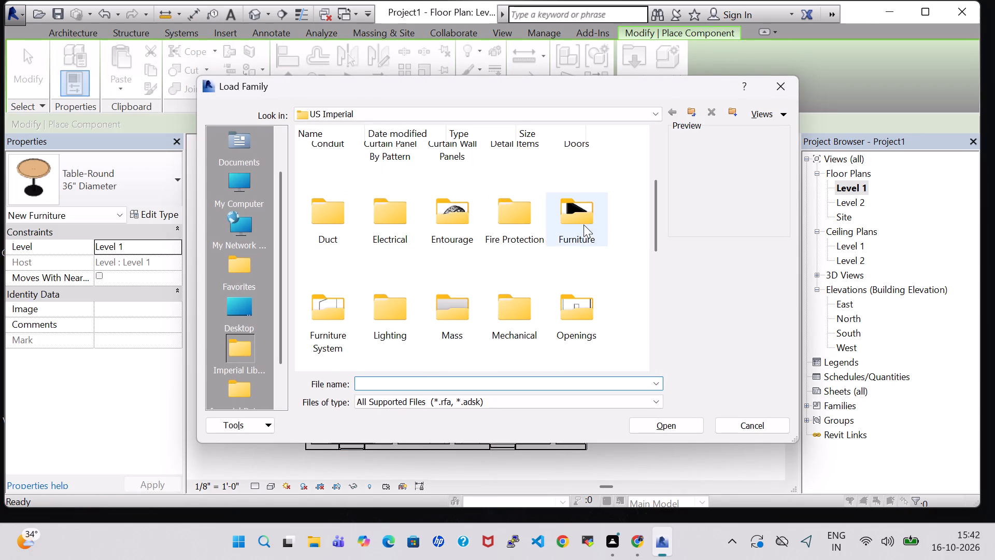
pyautogui.doubleClick(584, 225)
pyautogui.doubleClick(395, 166)
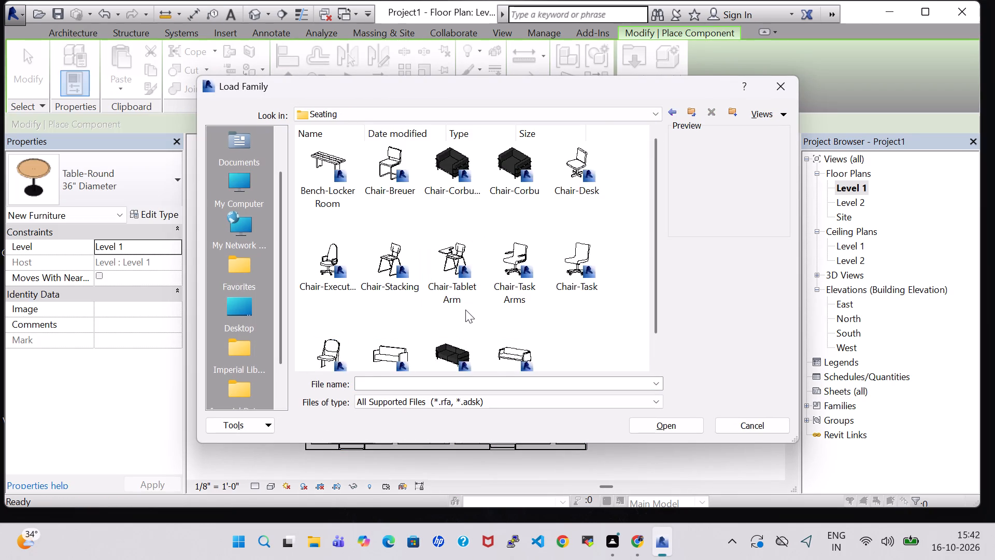
pyautogui.scroll(-2, 464, 312)
pyautogui.click(464, 314)
pyautogui.click(639, 425)
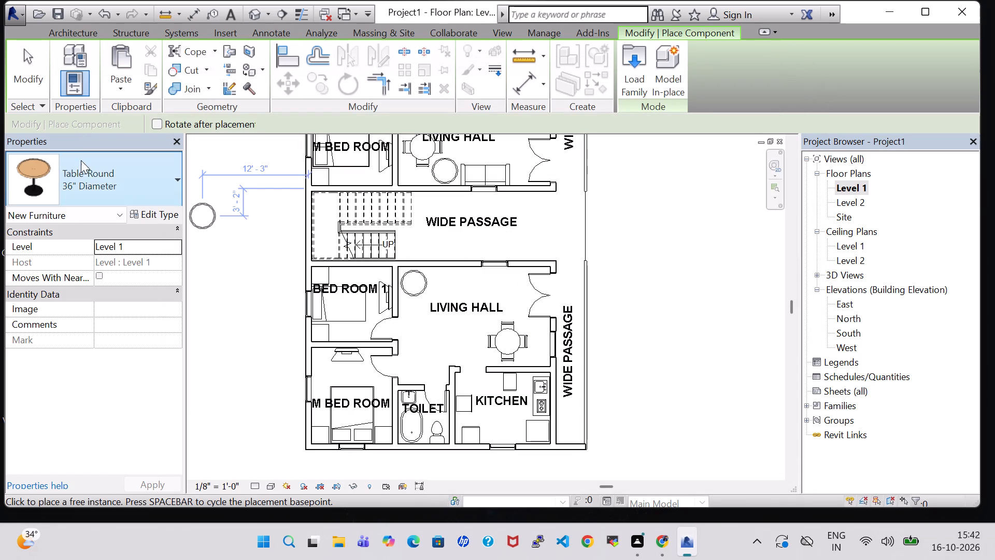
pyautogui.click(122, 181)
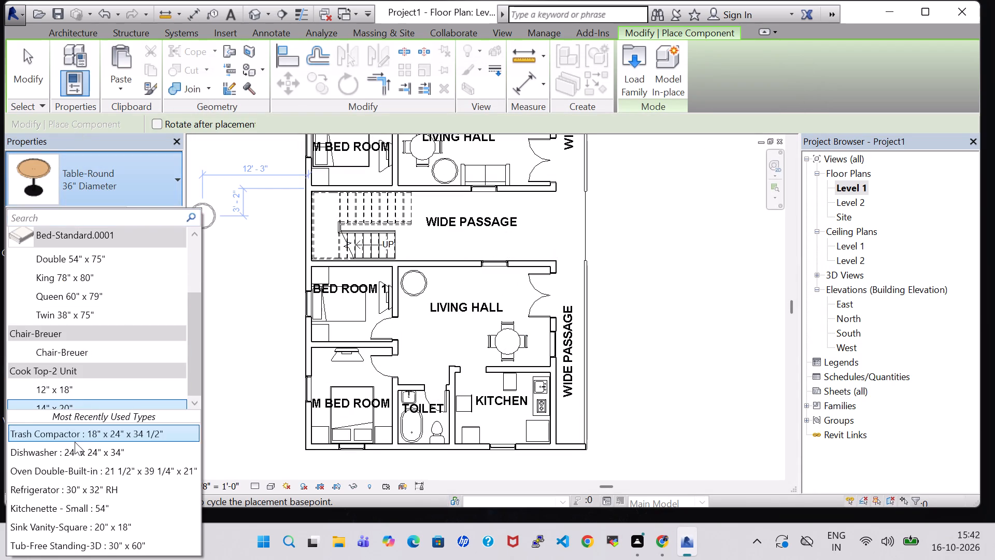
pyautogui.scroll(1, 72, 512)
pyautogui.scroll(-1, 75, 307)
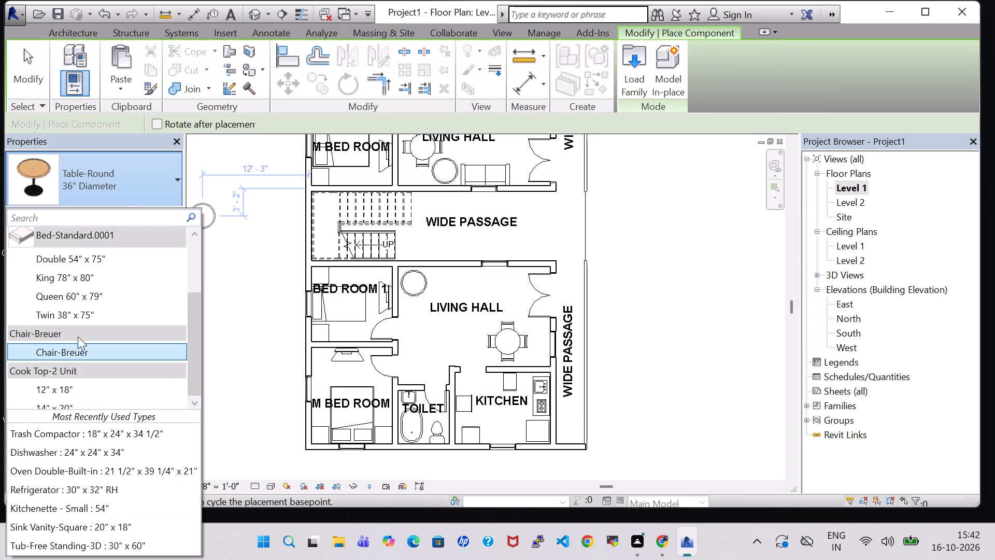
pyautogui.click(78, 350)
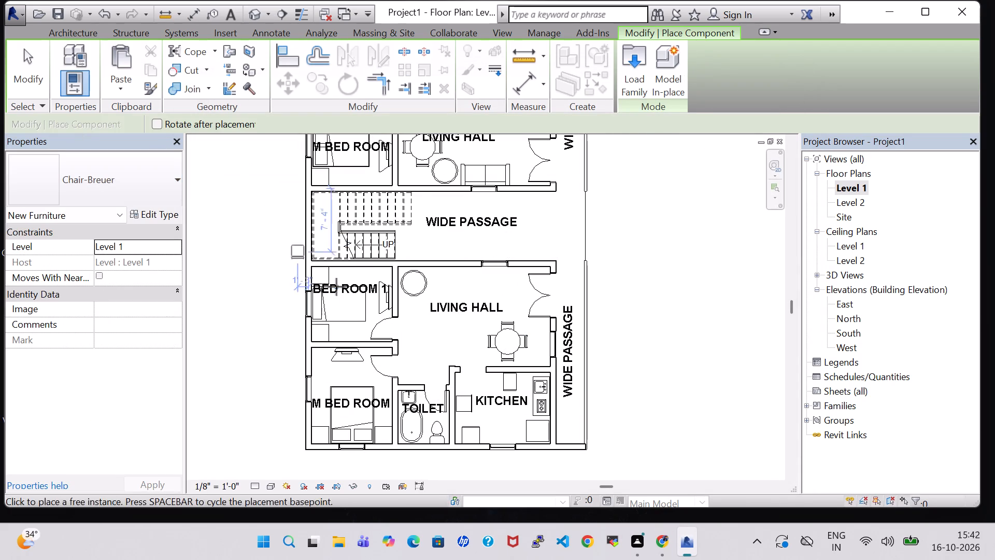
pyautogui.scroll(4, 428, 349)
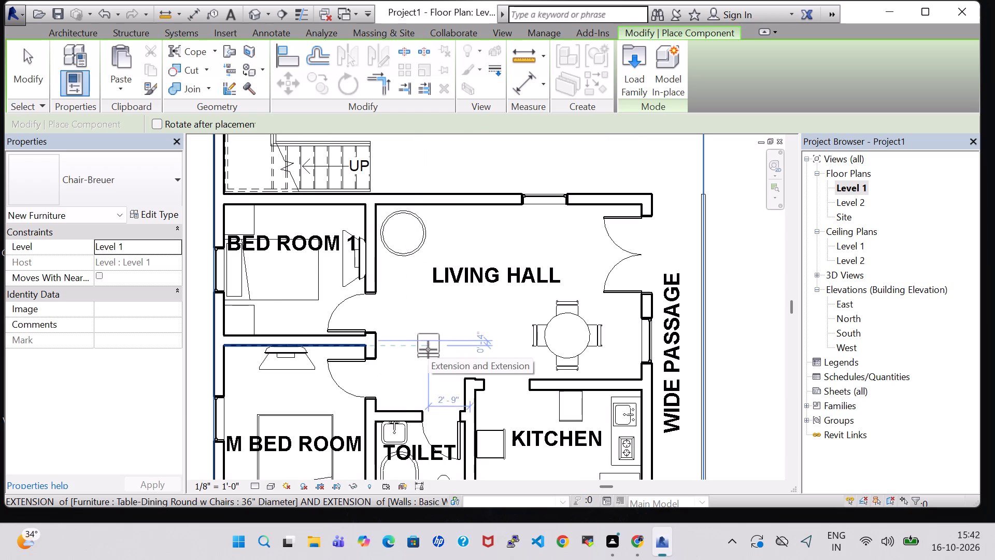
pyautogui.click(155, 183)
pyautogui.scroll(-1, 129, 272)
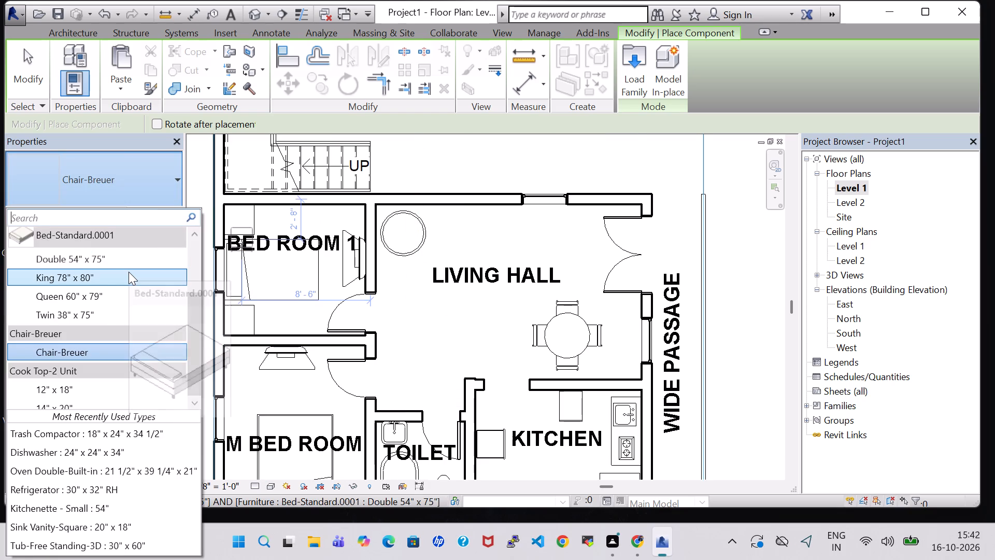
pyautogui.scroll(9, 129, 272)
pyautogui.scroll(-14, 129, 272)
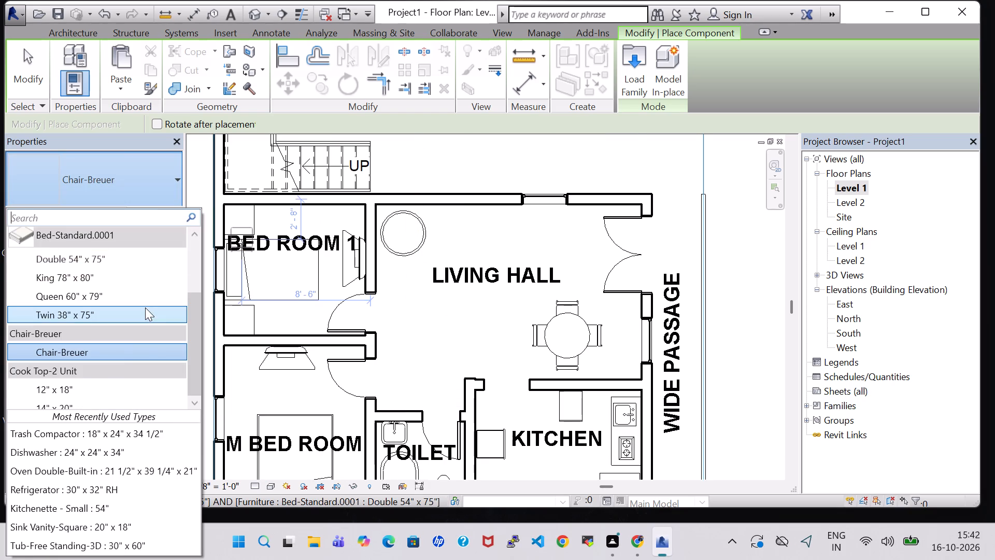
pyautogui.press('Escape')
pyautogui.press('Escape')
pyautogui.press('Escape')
# Copy the north living hall's upper Sofa-Corbu and paste it into the south LIVING HALL, east of the round table near the north wall.
pyautogui.scroll(-4, 474, 224)
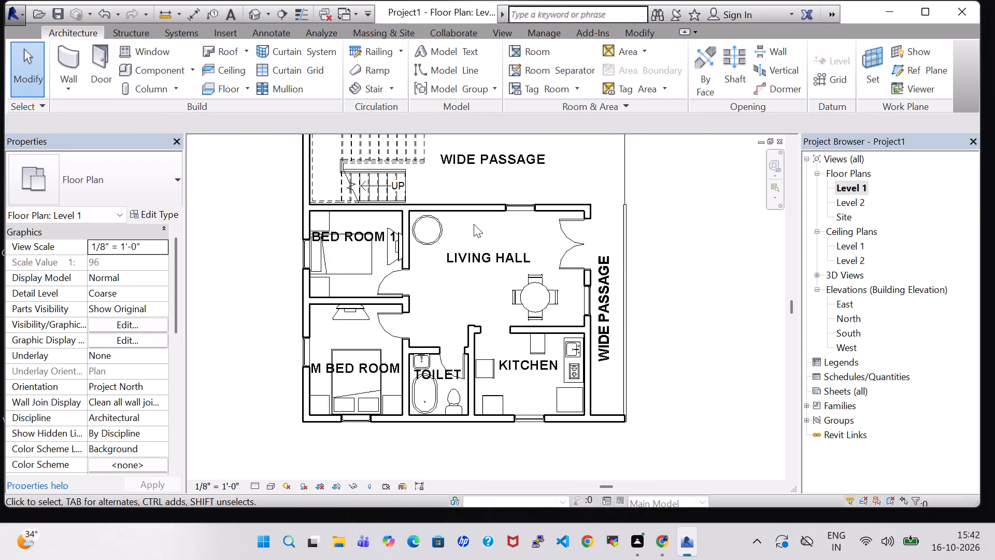
pyautogui.moveTo(706, 203); pyautogui.dragTo(702, 249, button='middle')
pyautogui.scroll(-2, 689, 247)
pyautogui.moveTo(680, 233); pyautogui.dragTo(671, 291, button='middle')
pyautogui.middleClick(671, 291)
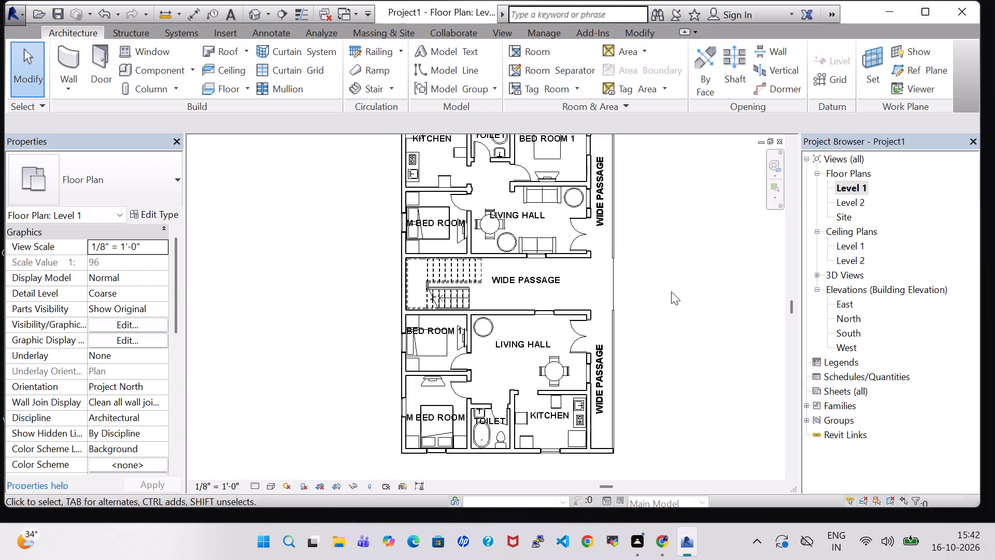
pyautogui.click(541, 198)
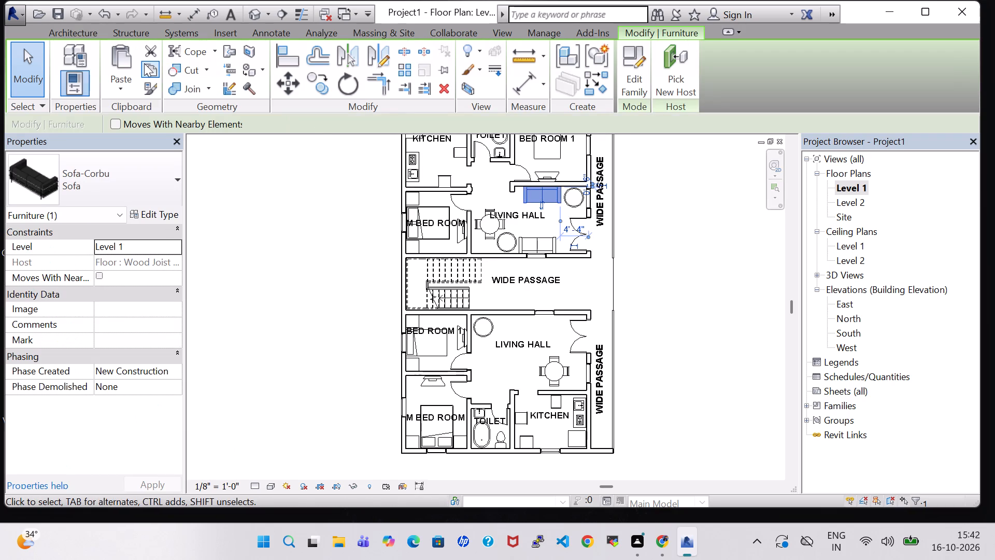
pyautogui.click(147, 64)
pyautogui.click(115, 80)
pyautogui.click(143, 104)
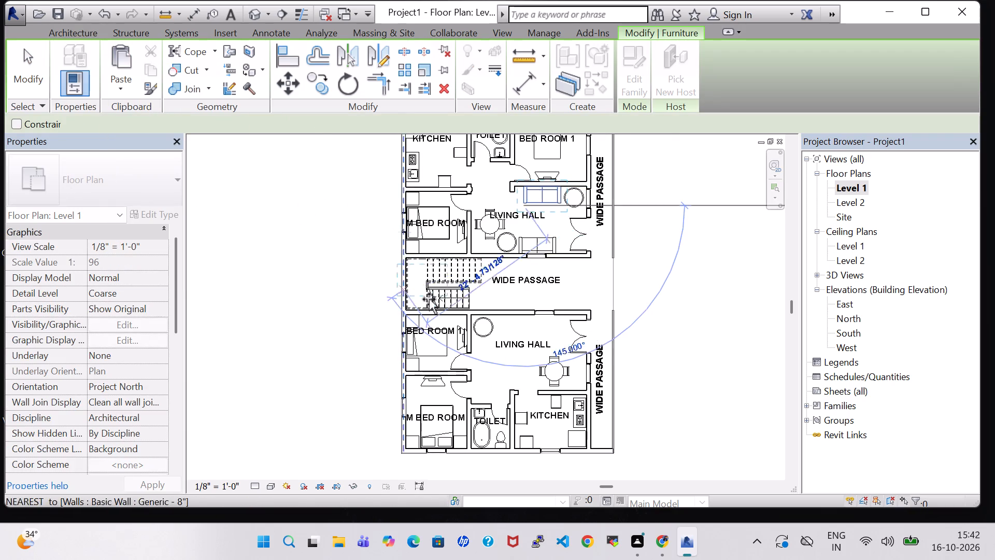
pyautogui.scroll(6, 522, 329)
pyautogui.click(482, 355)
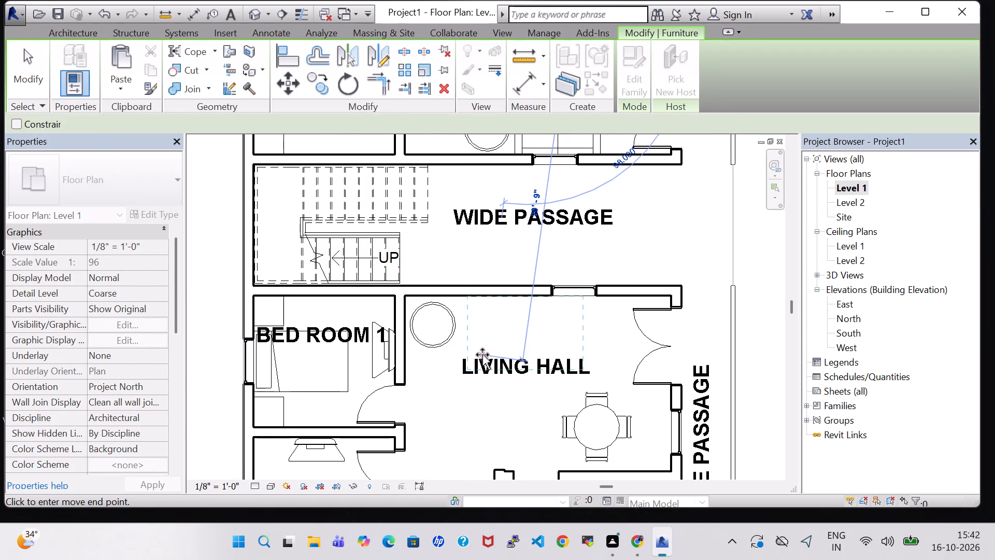
pyautogui.click(689, 71)
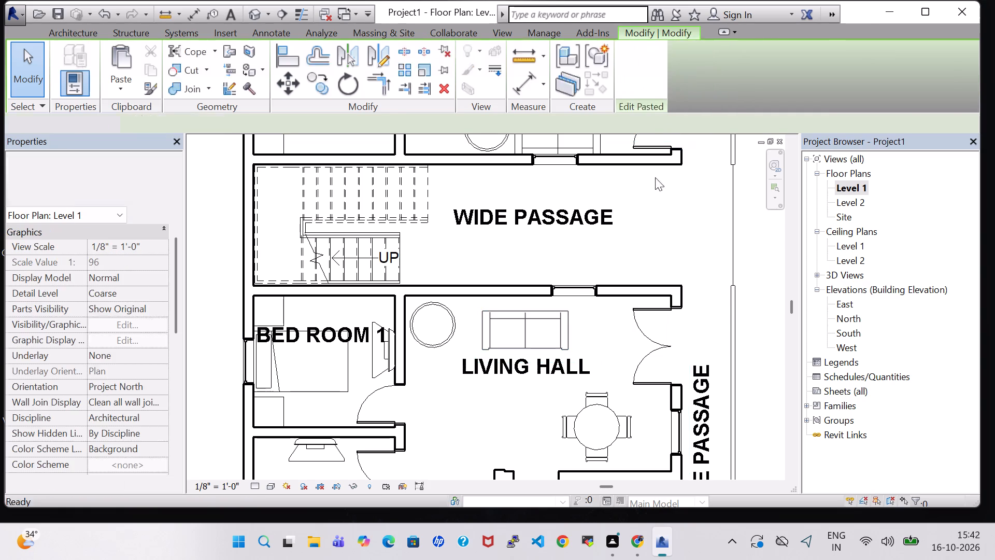
# Nudge the pasted sofa north to about 8" from the north wall line and west to sit beside the round table.
pyautogui.click(562, 321)
pyautogui.press('Up')
pyautogui.press('Up')
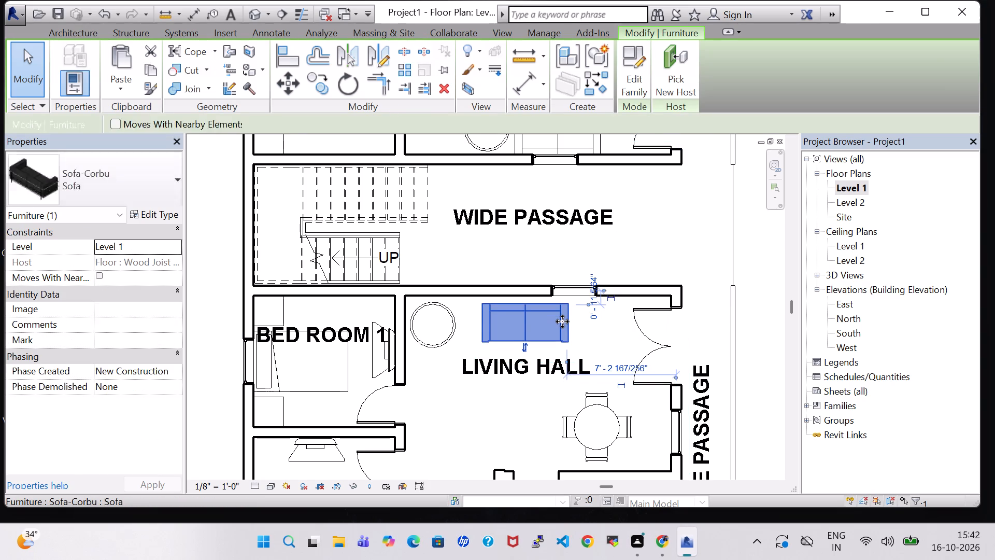
pyautogui.press('Up')
pyautogui.press('Left')
pyautogui.press('Left')
pyautogui.press('Left')
pyautogui.press('Left')
pyautogui.press('Left')
pyautogui.press('Left')
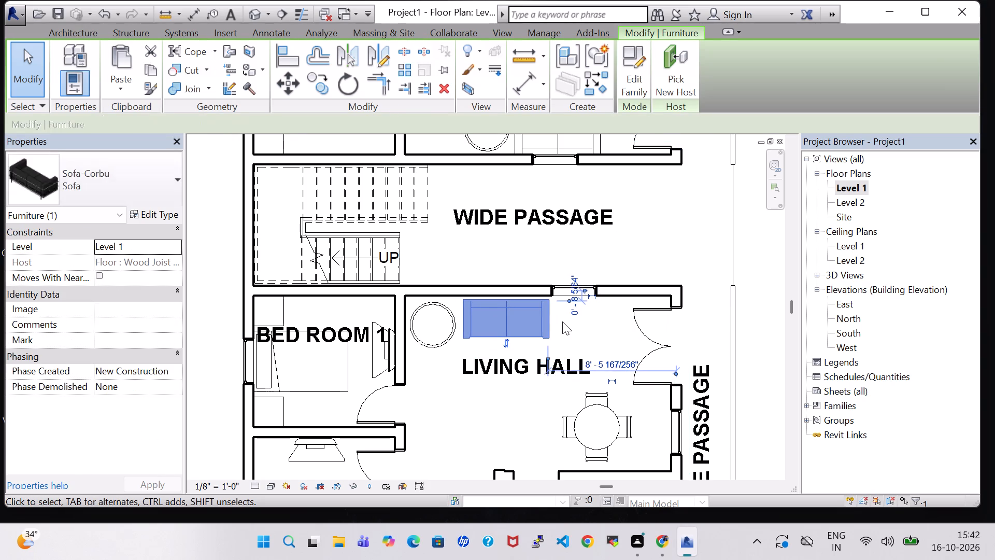
pyautogui.click(685, 222)
# Start placing a component and browse the family library to the Furniture folder's Tables subfolder.
pyautogui.scroll(-1, 685, 222)
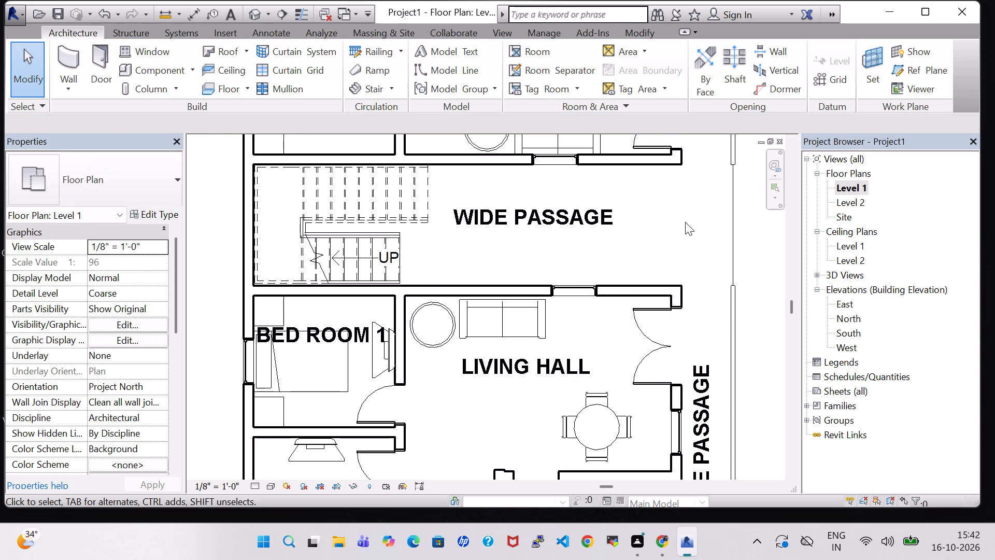
pyautogui.moveTo(685, 222); pyautogui.dragTo(648, 211, button='middle')
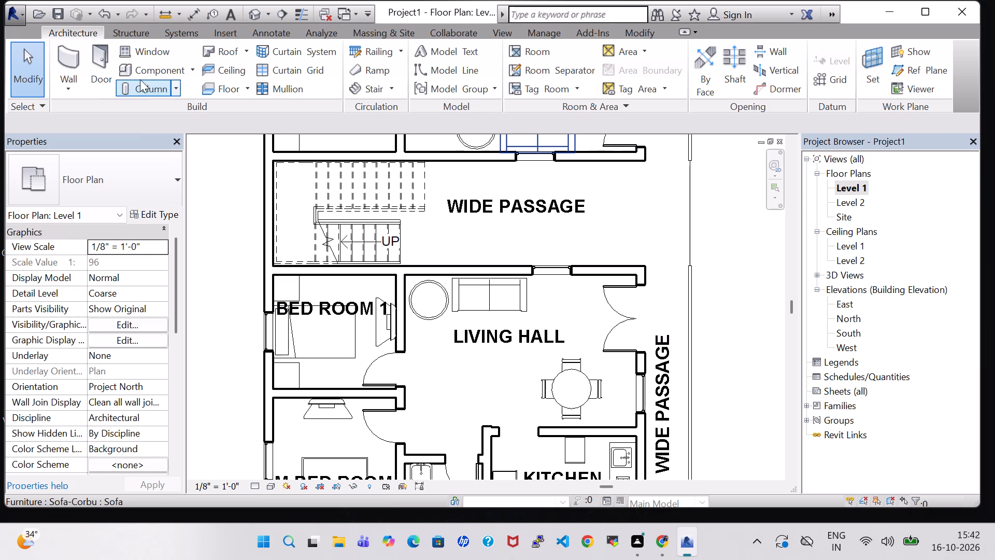
pyautogui.click(142, 67)
pyautogui.click(627, 85)
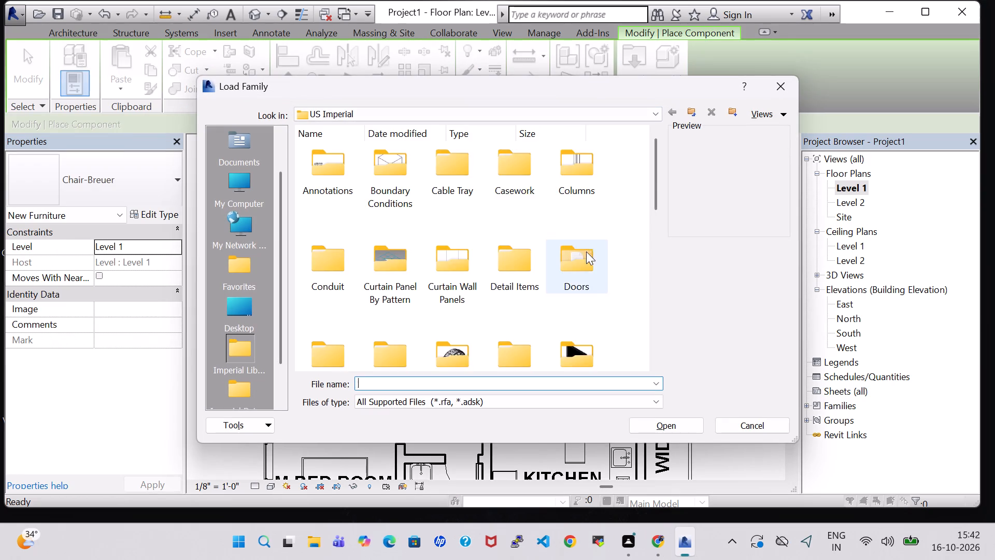
pyautogui.scroll(-1, 586, 253)
pyautogui.doubleClick(577, 219)
pyautogui.doubleClick(522, 176)
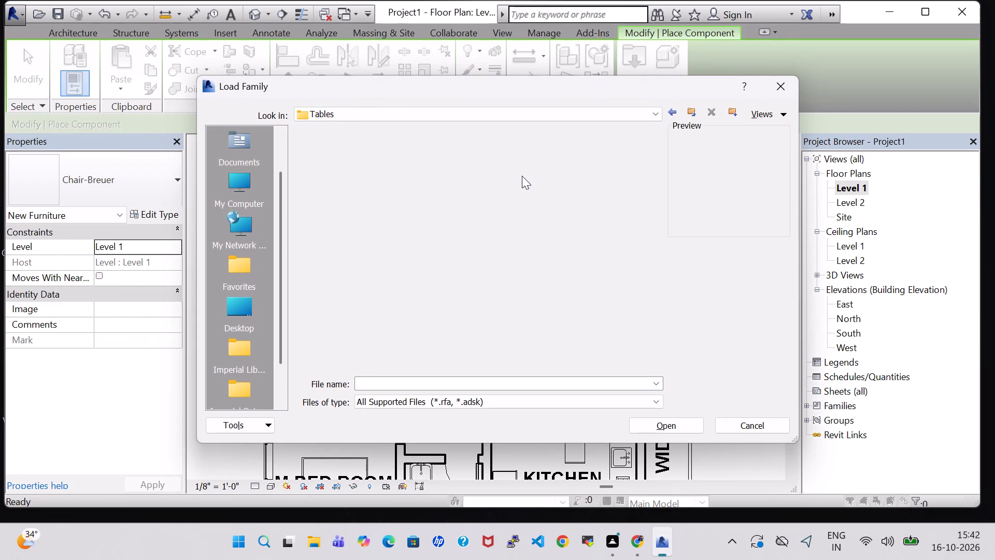
# Load the Table-Dining Oval family and place the 36" x 72" table in the south LIVING HALL, just south of the sofa.
pyautogui.click(449, 172)
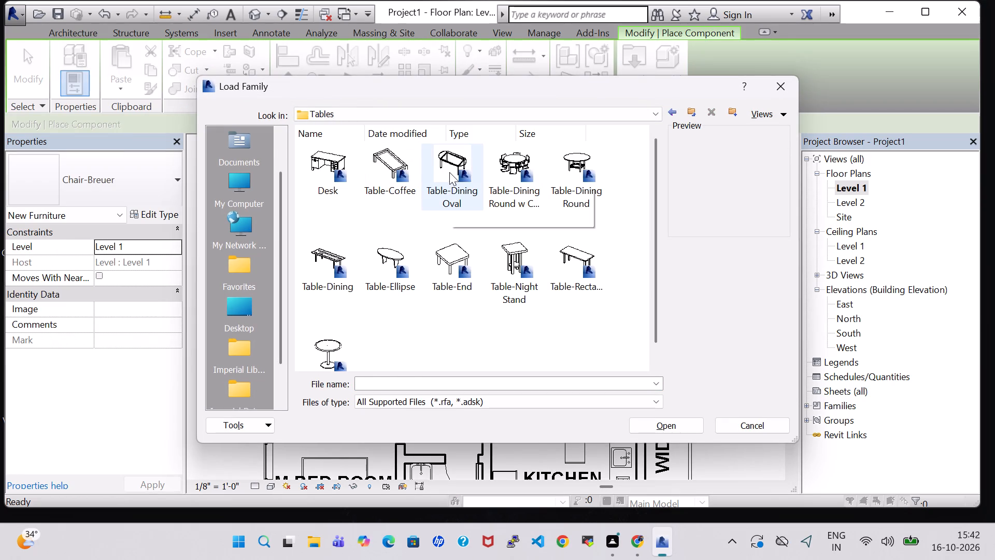
pyautogui.click(678, 424)
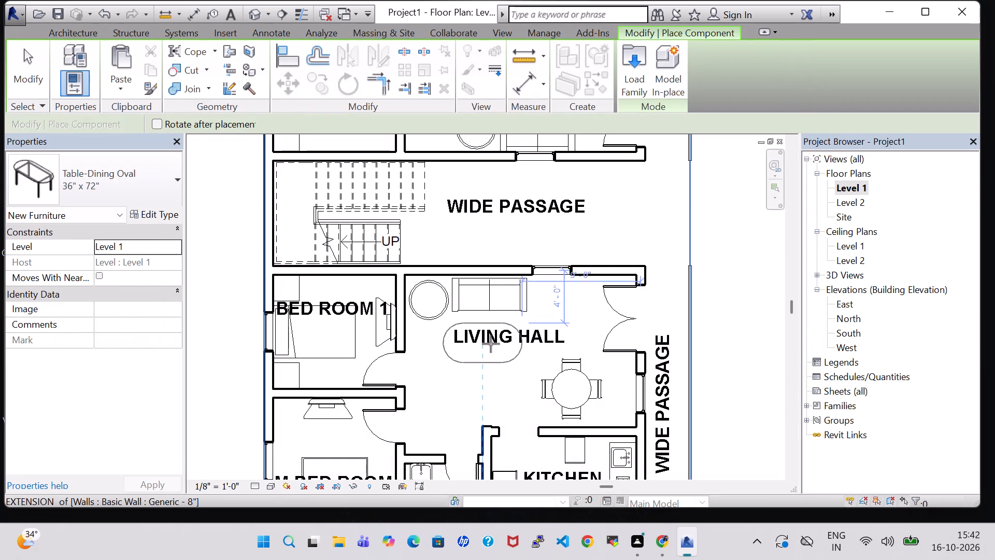
pyautogui.click(492, 338)
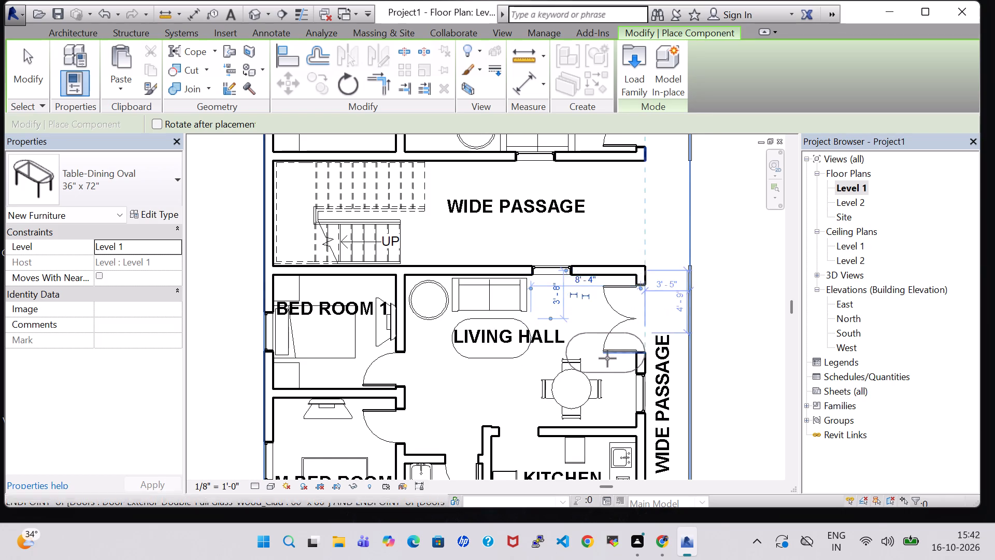
pyautogui.scroll(-2, 607, 358)
pyautogui.press('Escape')
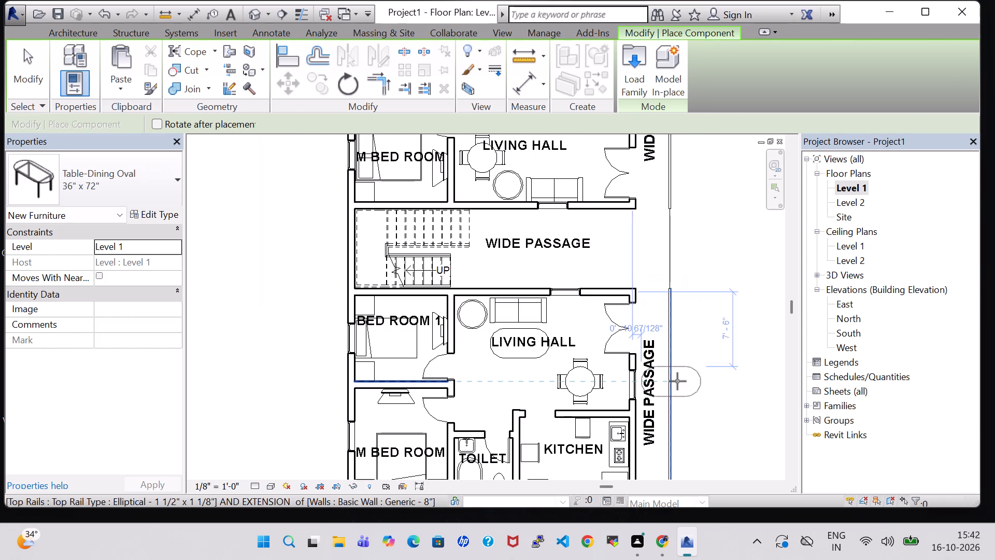
pyautogui.press('Escape')
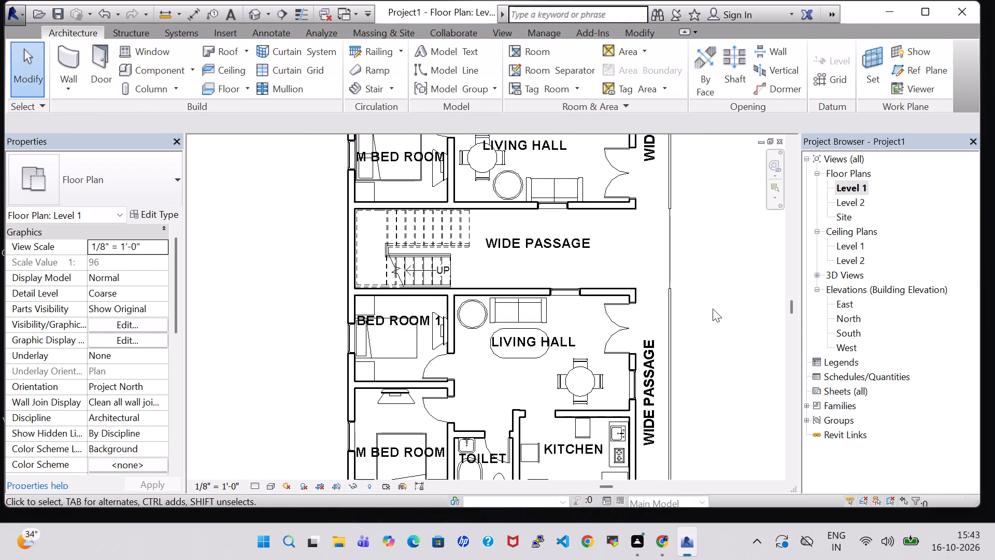
# Load the Chair-Corbu.0001 family from the Furniture library's Seating folder and place one chair east of the south living hall's sofa, aligned with it.
pyautogui.moveTo(713, 309); pyautogui.dragTo(709, 289, button='middle')
pyautogui.click(162, 77)
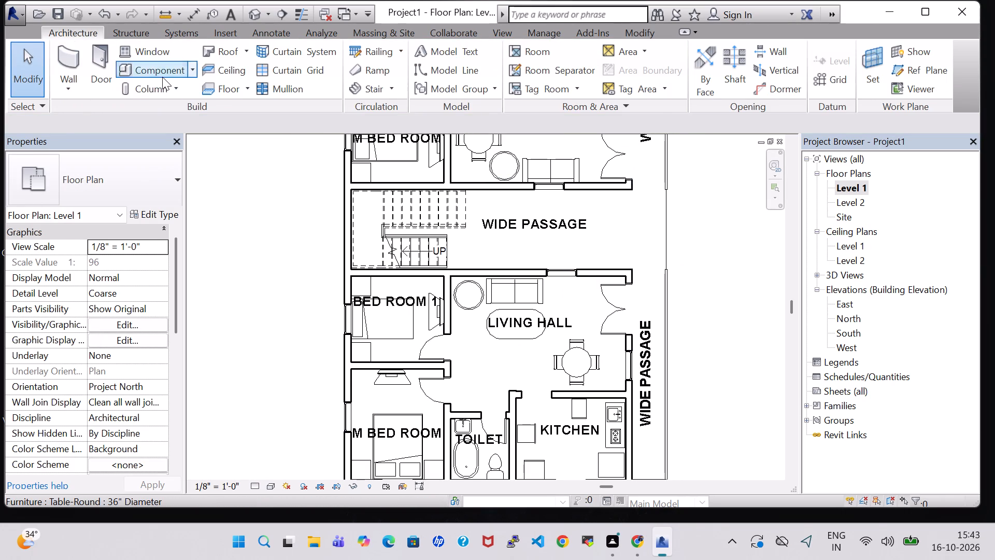
pyautogui.click(635, 74)
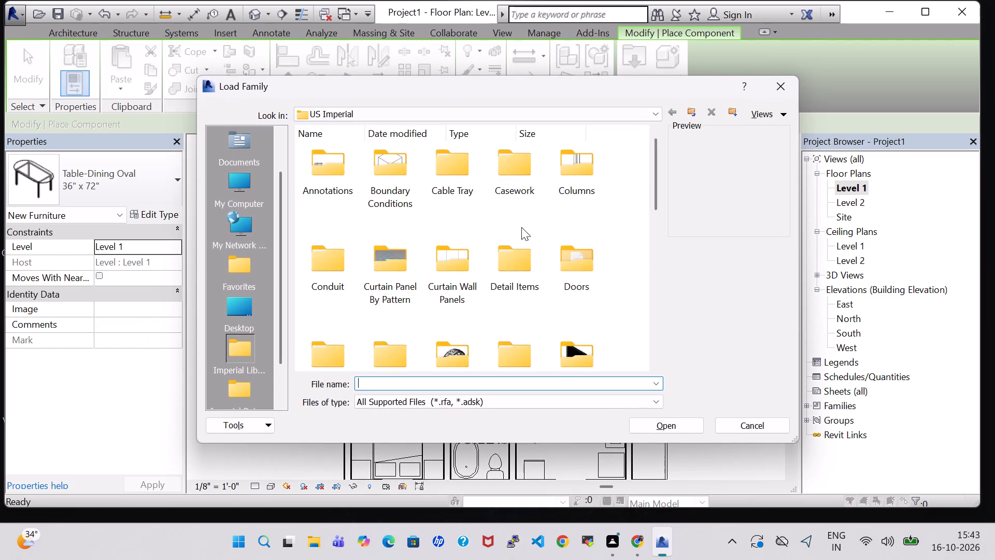
pyautogui.scroll(-1, 548, 265)
pyautogui.tripleClick(581, 228)
pyautogui.doubleClick(386, 166)
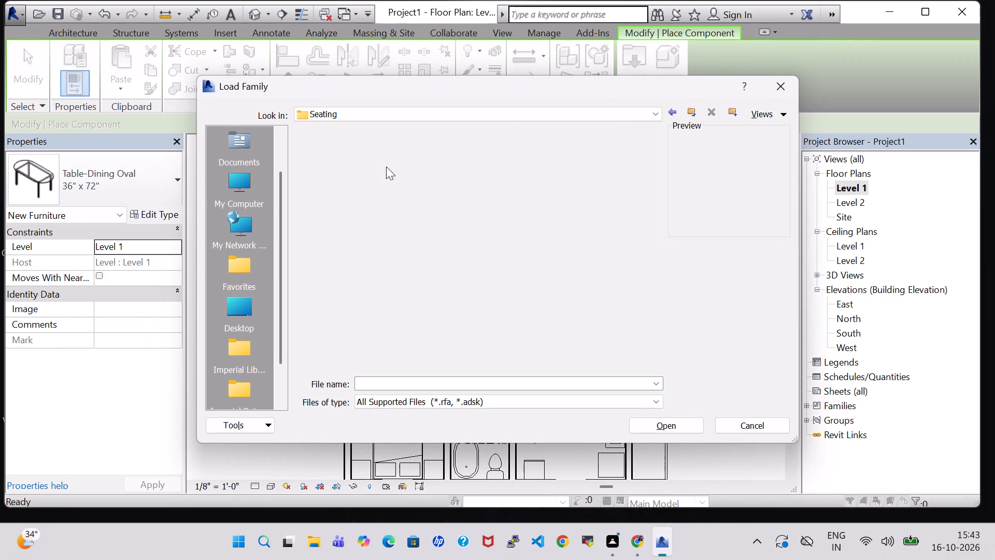
pyautogui.scroll(-1, 559, 290)
pyautogui.scroll(1, 499, 287)
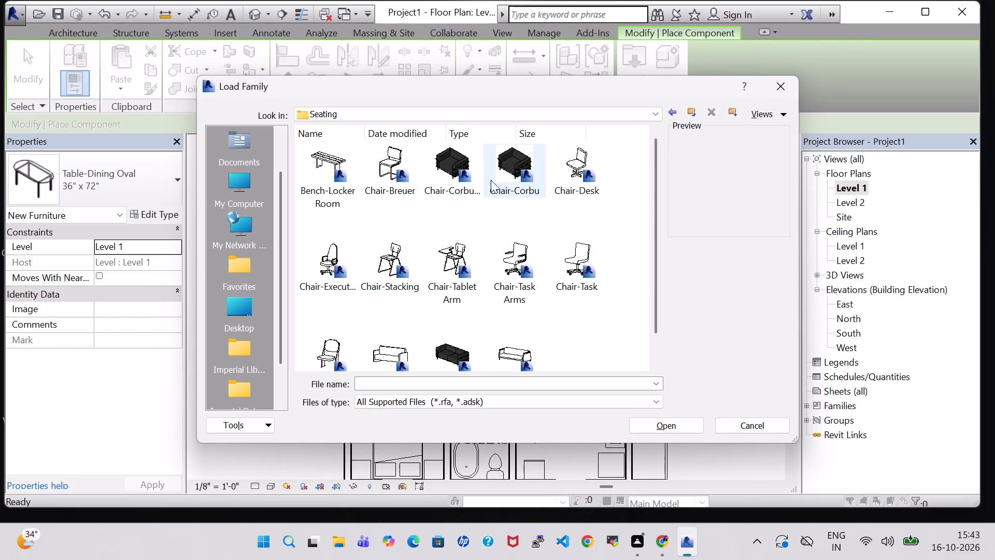
pyautogui.click(458, 170)
pyautogui.click(690, 422)
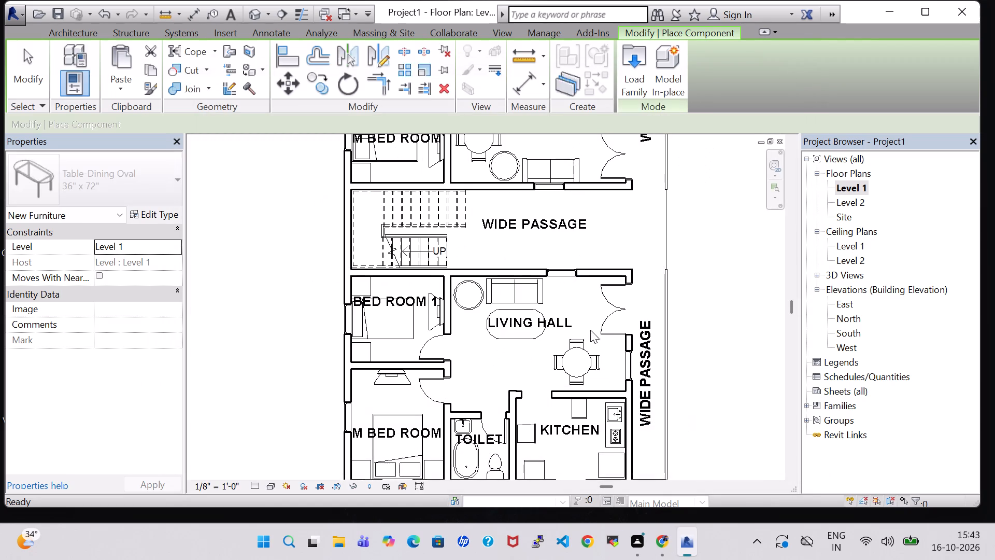
pyautogui.scroll(4, 575, 300)
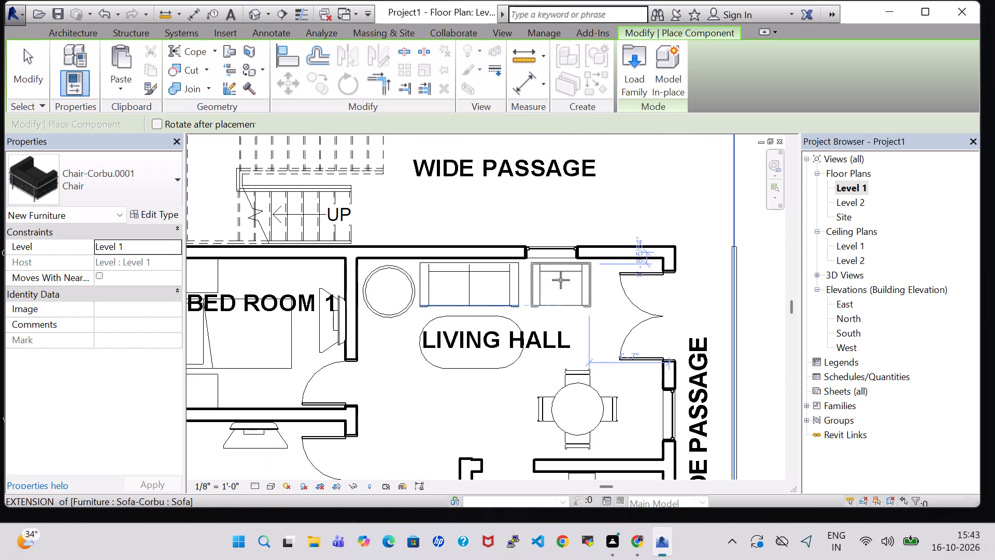
pyautogui.click(561, 278)
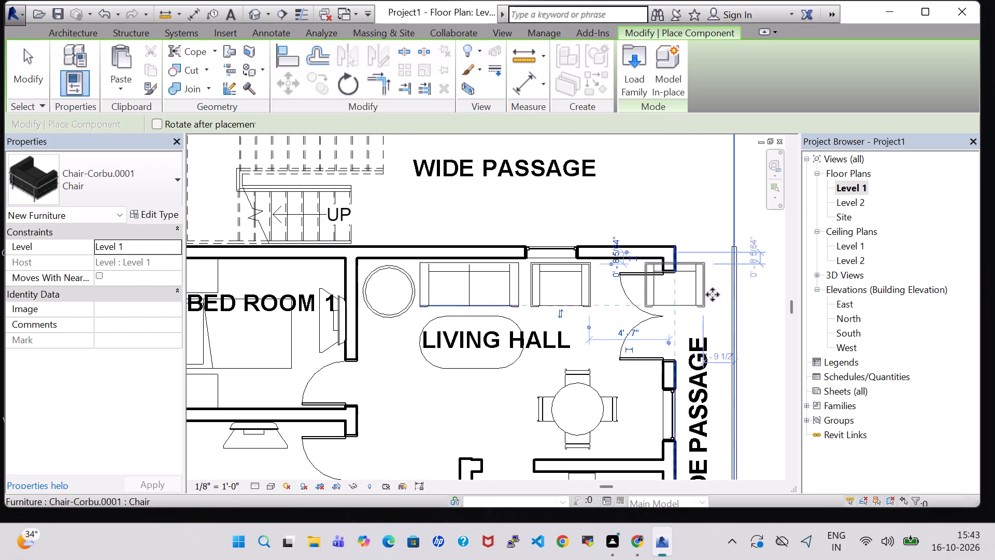
pyautogui.press('Escape')
pyautogui.press('Escape')
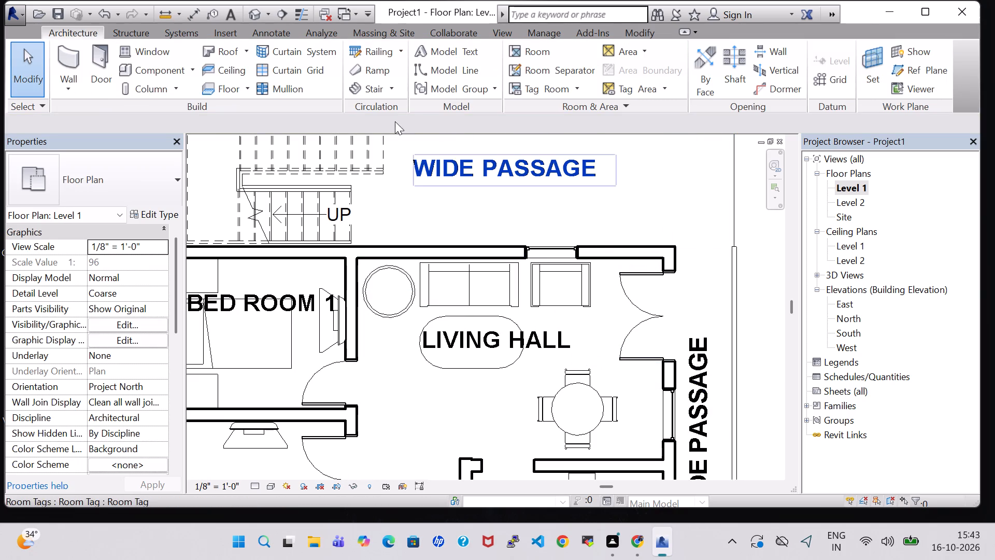
# Examine the furniture layout of both living halls in the 3D view from several angles.
pyautogui.click(252, 11)
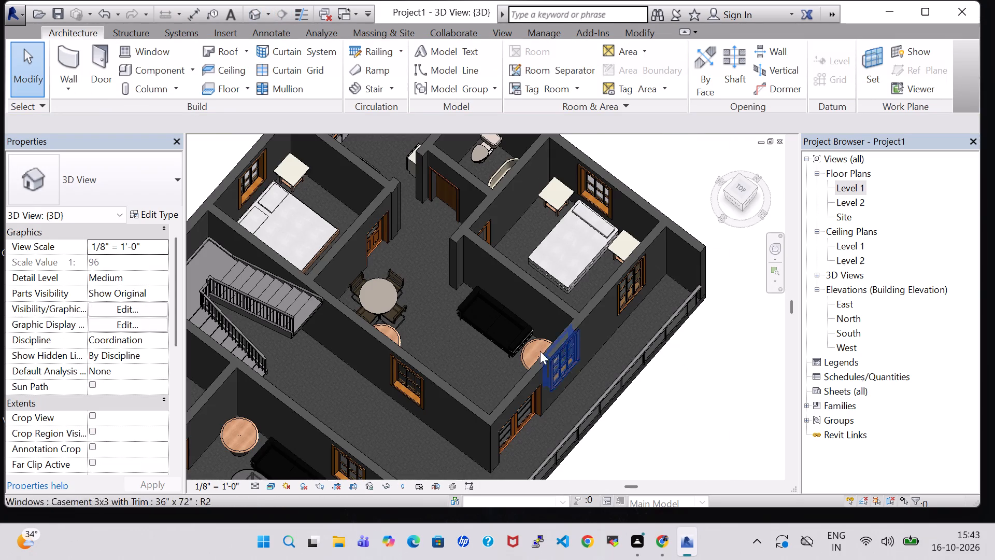
pyautogui.keyDown('shift'); pyautogui.moveTo(636, 435); pyautogui.dragTo(569, 413, button='middle'); pyautogui.keyUp('shift')
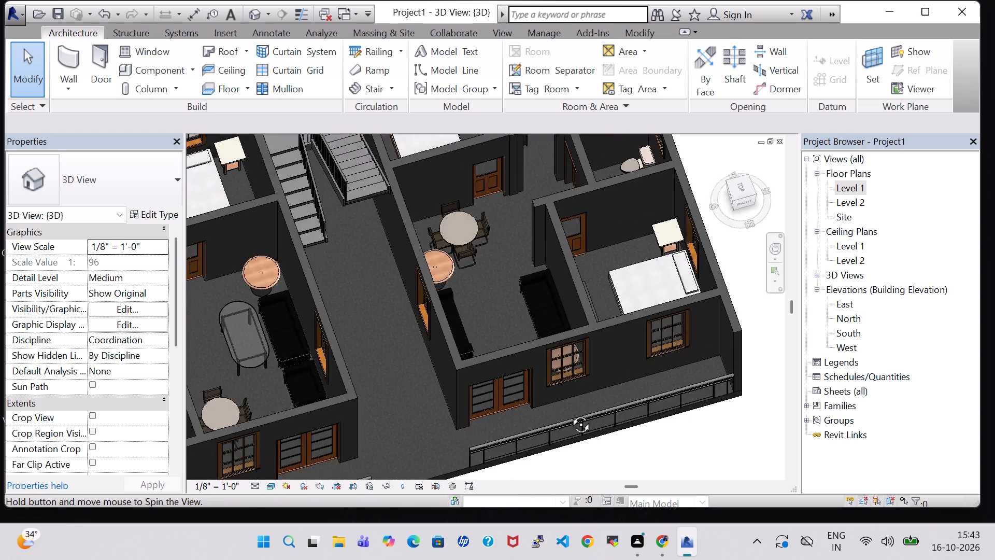
pyautogui.keyDown('shift'); pyautogui.moveTo(569, 413); pyautogui.dragTo(545, 395, button='middle'); pyautogui.keyUp('shift')
pyautogui.keyDown('shift'); pyautogui.moveTo(395, 298); pyautogui.dragTo(414, 304, button='middle'); pyautogui.keyUp('shift')
pyautogui.keyDown('shift'); pyautogui.moveTo(379, 293); pyautogui.dragTo(358, 374, button='middle'); pyautogui.keyUp('shift')
pyautogui.moveTo(360, 317); pyautogui.dragTo(419, 335, button='middle')
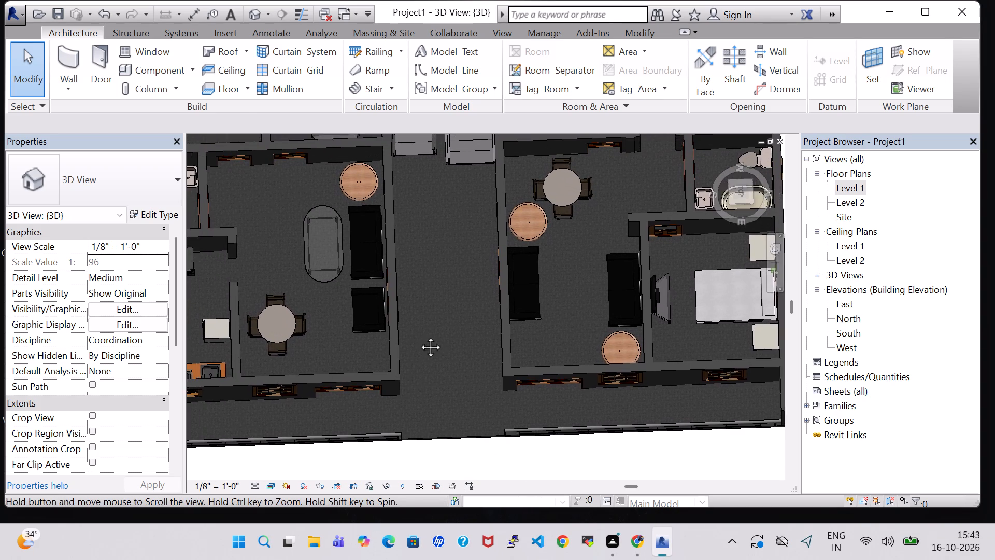
pyautogui.moveTo(419, 335); pyautogui.dragTo(417, 334, button='middle')
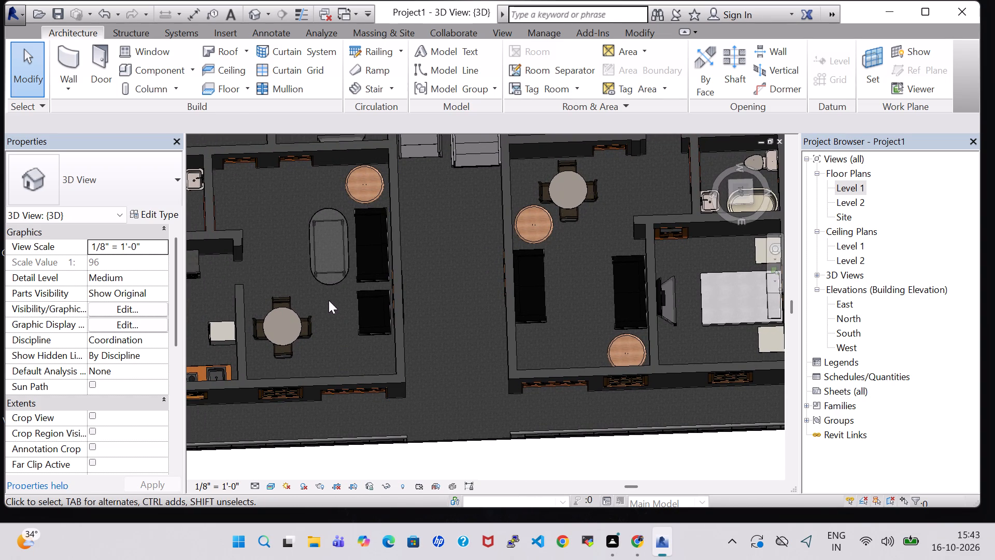
pyautogui.moveTo(271, 231); pyautogui.dragTo(341, 257, button='middle')
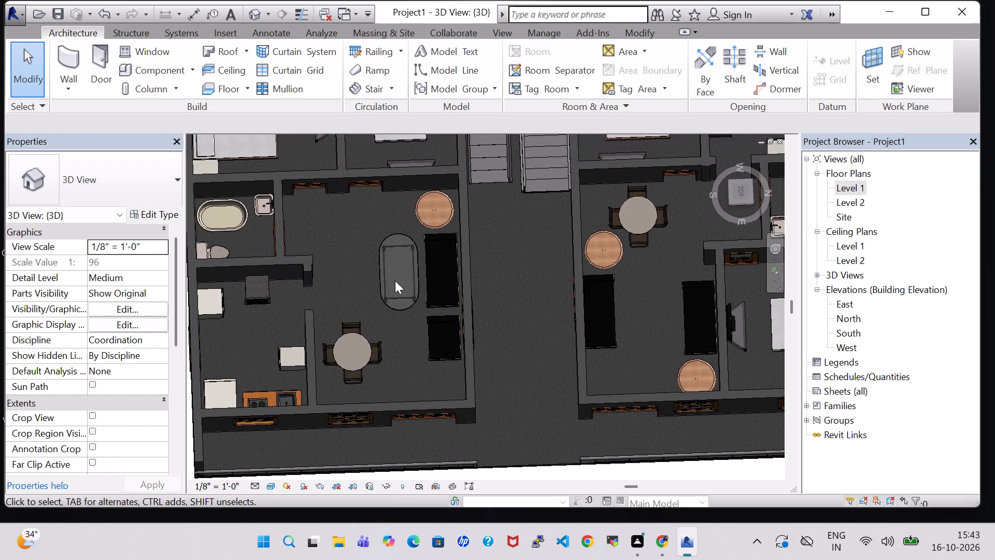
pyautogui.keyDown('shift'); pyautogui.moveTo(489, 339); pyautogui.dragTo(418, 304, button='middle'); pyautogui.keyUp('shift')
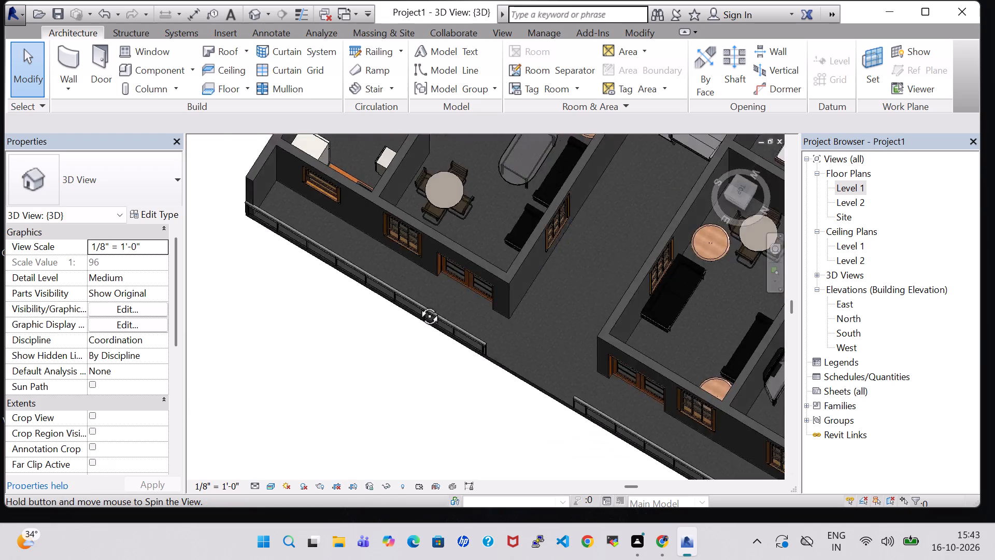
pyautogui.keyDown('shift'); pyautogui.moveTo(418, 304); pyautogui.dragTo(388, 251, button='middle'); pyautogui.keyUp('shift')
pyautogui.keyDown('shift'); pyautogui.moveTo(456, 349); pyautogui.dragTo(427, 342, button='middle'); pyautogui.keyUp('shift')
pyautogui.moveTo(427, 342); pyautogui.dragTo(283, 371, button='middle')
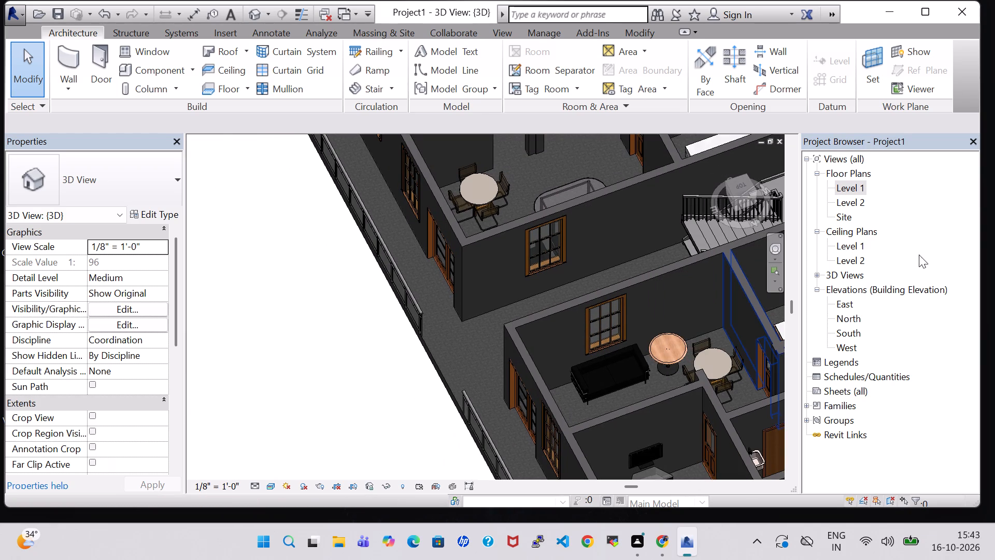
# Return to the Level 1 floor plan and nudge the north LIVING HALL room tag east and slightly south, clear of the dining set.
pyautogui.doubleClick(852, 189)
pyautogui.scroll(-2, 642, 291)
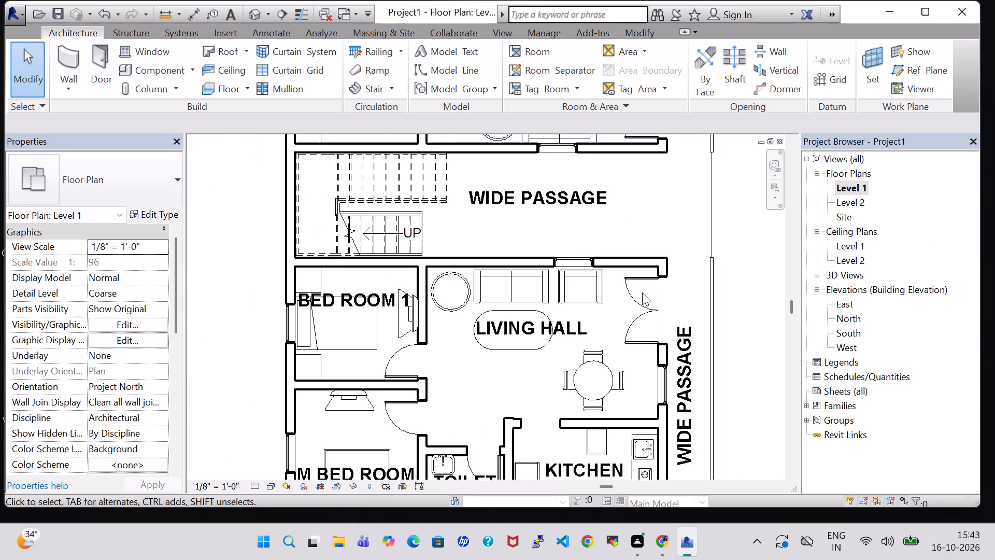
pyautogui.scroll(-1, 642, 292)
pyautogui.moveTo(723, 356); pyautogui.dragTo(646, 325, button='middle')
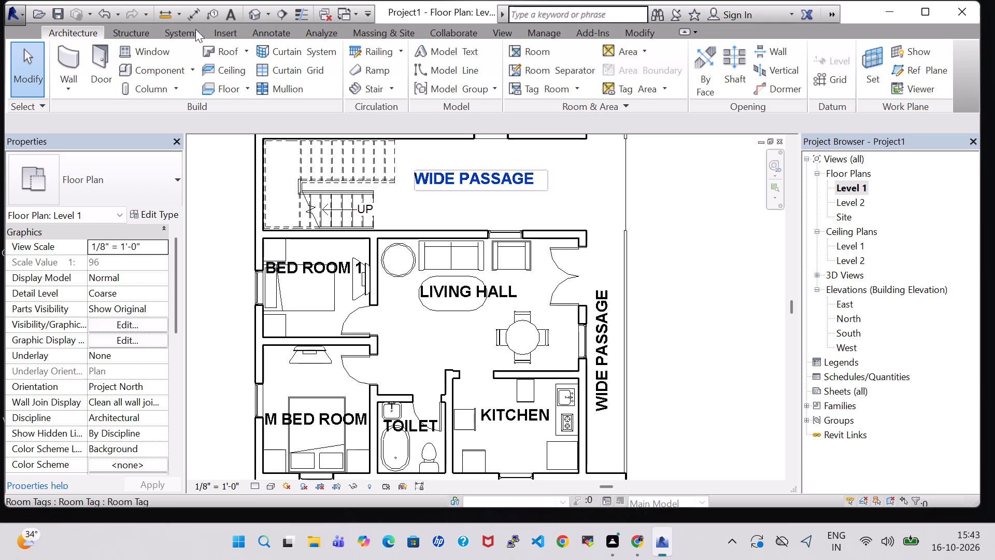
pyautogui.click(653, 269)
pyautogui.scroll(-1, 653, 269)
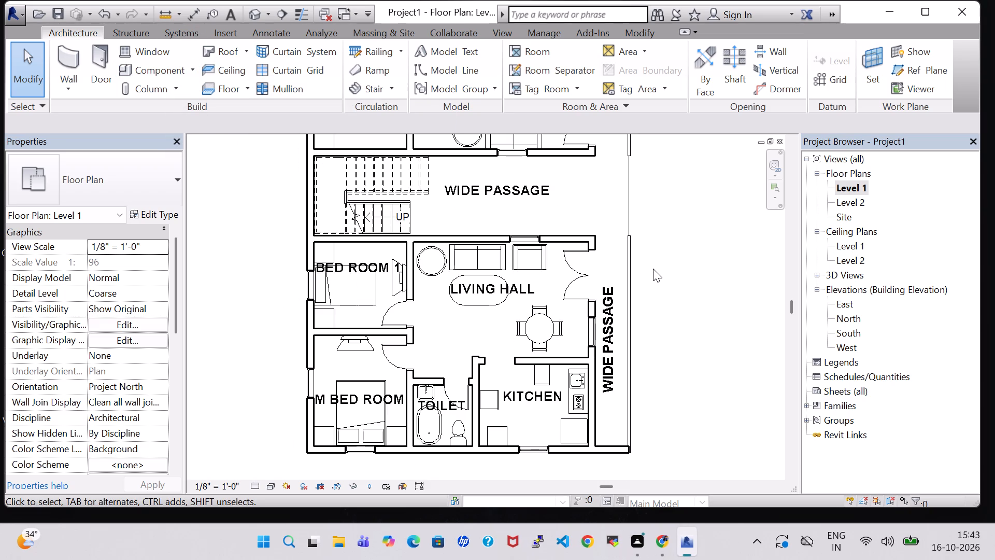
pyautogui.scroll(-1, 653, 269)
pyautogui.moveTo(653, 269); pyautogui.dragTo(657, 370, button='middle')
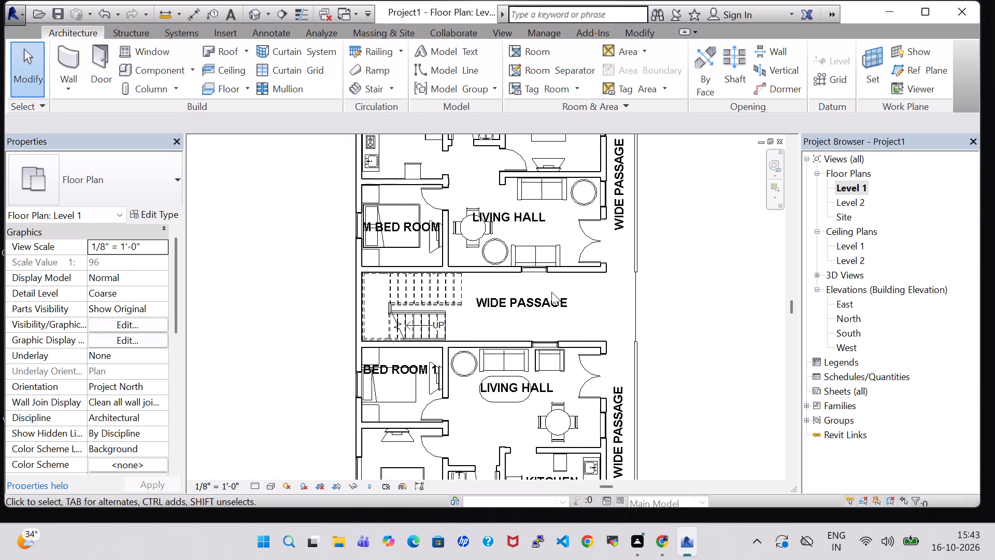
pyautogui.click(518, 219)
pyautogui.press('Right')
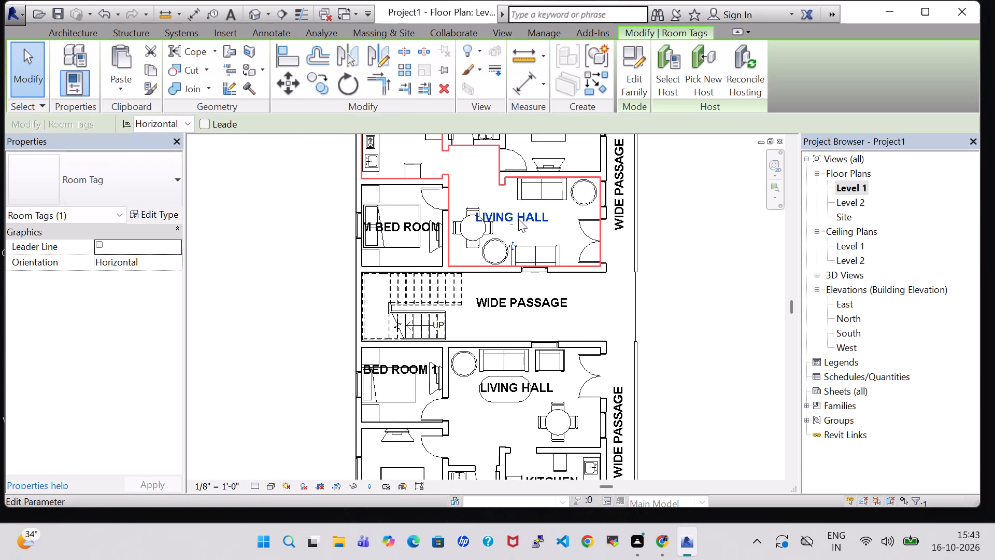
pyautogui.press('Right')
pyautogui.press('Right')
pyautogui.press('Right')
pyautogui.press('Right')
pyautogui.press('Right')
pyautogui.press('Right')
pyautogui.press('Right')
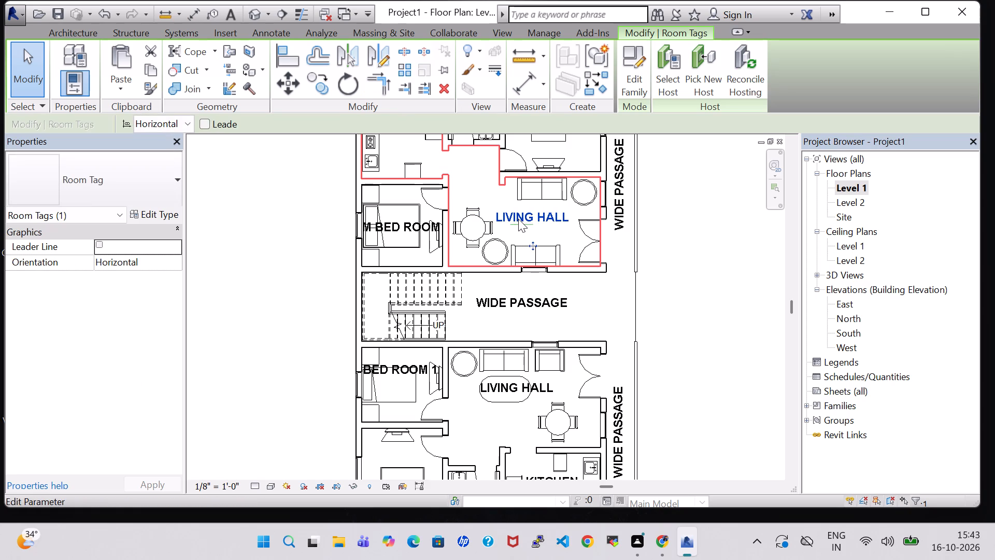
pyautogui.press('Down')
pyautogui.click(684, 293)
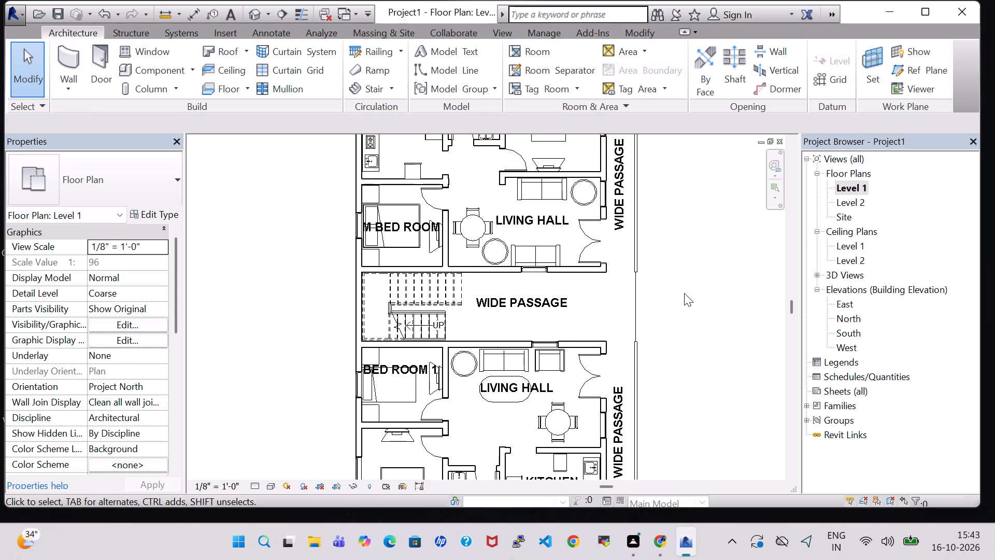
# Nudge the north unit's KITCHEN room tag south and slightly east within its room.
pyautogui.scroll(-1, 684, 293)
pyautogui.moveTo(684, 293); pyautogui.dragTo(670, 348, button='middle')
pyautogui.middleClick(670, 348)
pyautogui.click(432, 192)
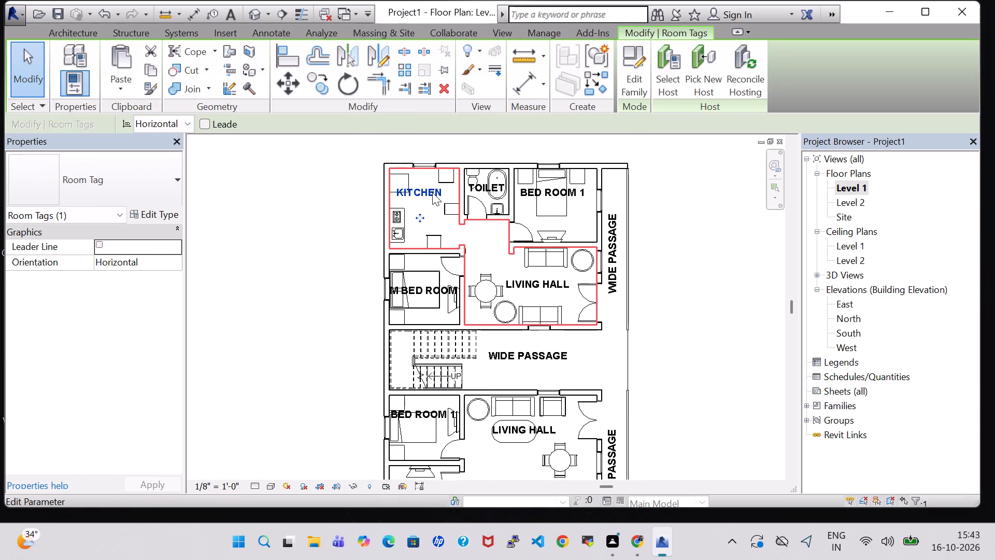
pyautogui.press('Down')
pyautogui.press('Down')
pyautogui.press('Down')
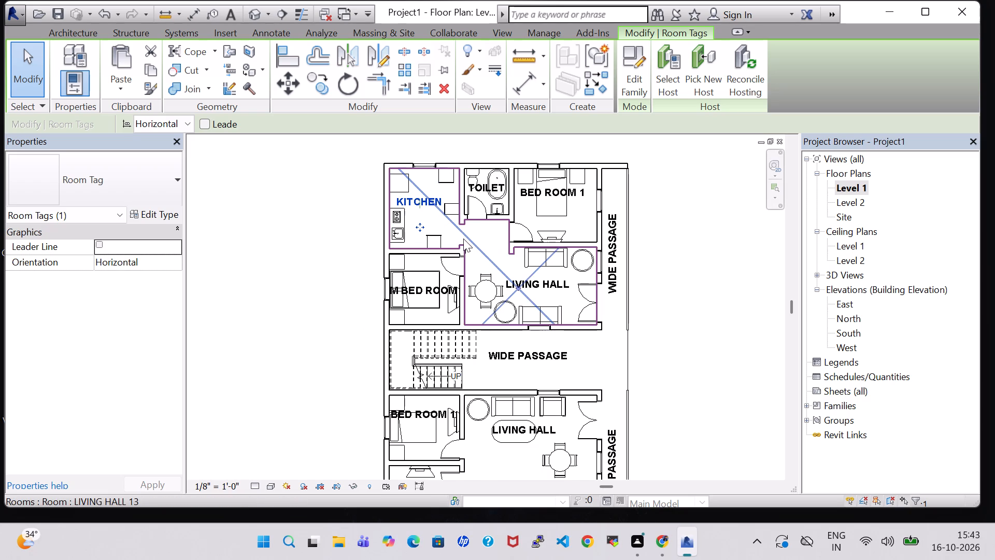
pyautogui.press('Up')
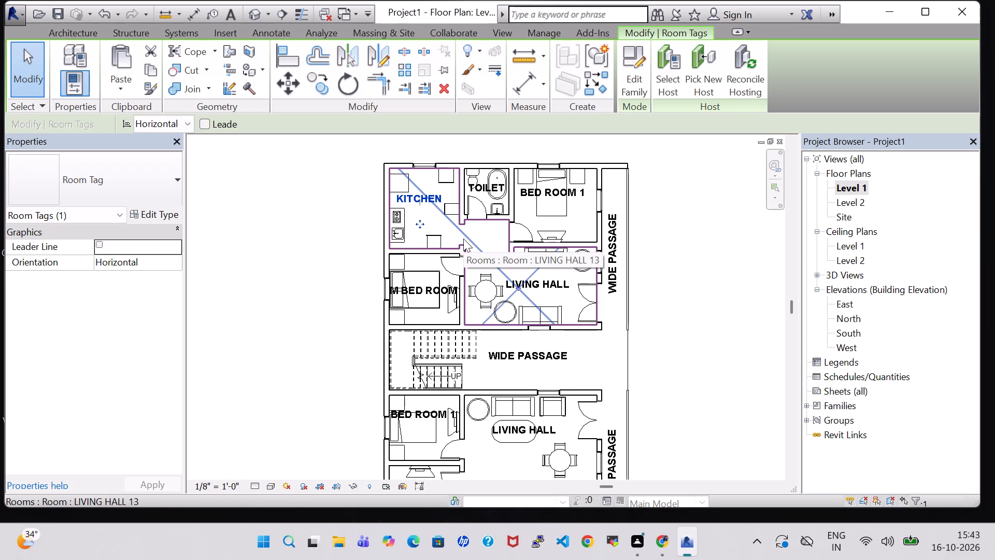
pyautogui.press('Right')
pyautogui.click(716, 239)
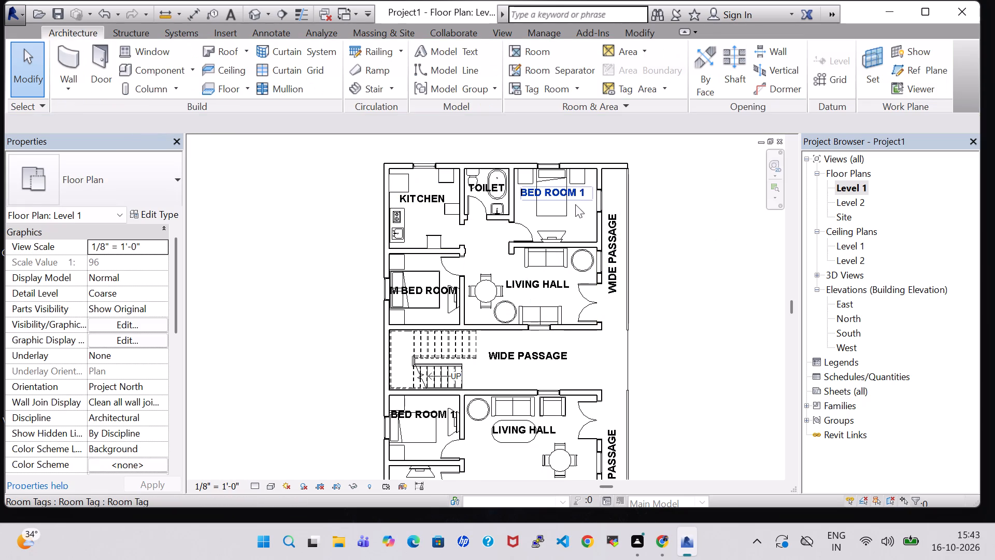
# Nudge the north unit's BED ROOM 1 room tag slightly south and east.
pyautogui.click(565, 192)
pyautogui.press('Down')
pyautogui.press('Down')
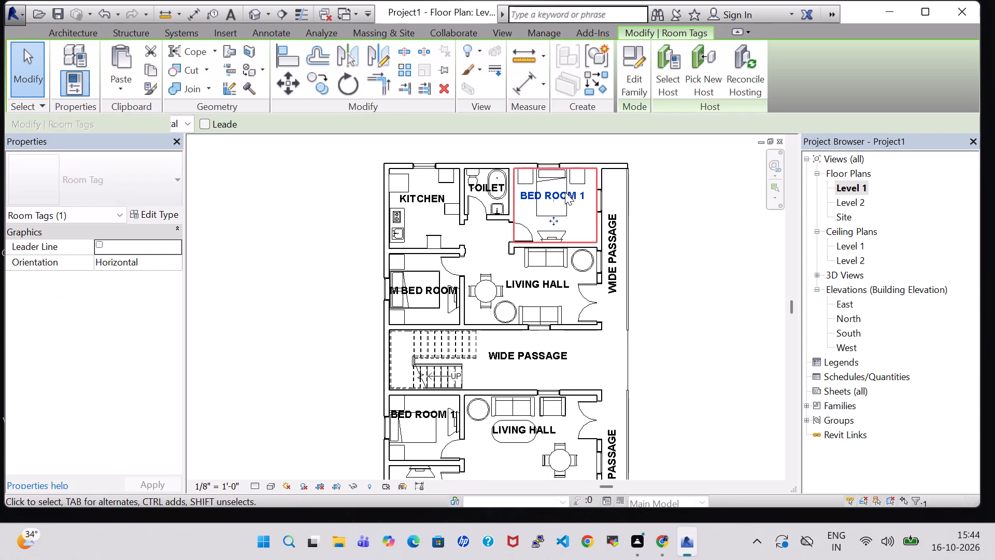
pyautogui.press('Right')
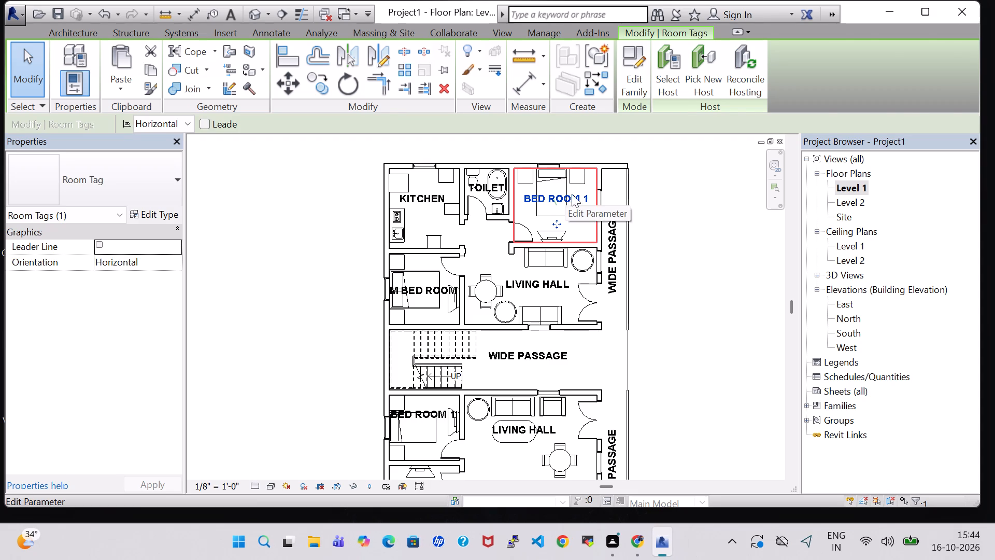
pyautogui.click(670, 216)
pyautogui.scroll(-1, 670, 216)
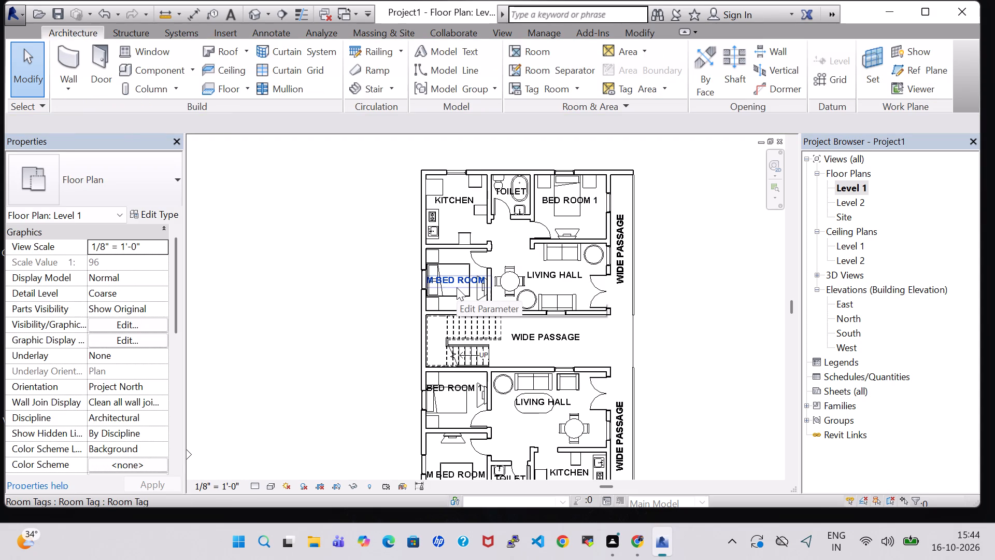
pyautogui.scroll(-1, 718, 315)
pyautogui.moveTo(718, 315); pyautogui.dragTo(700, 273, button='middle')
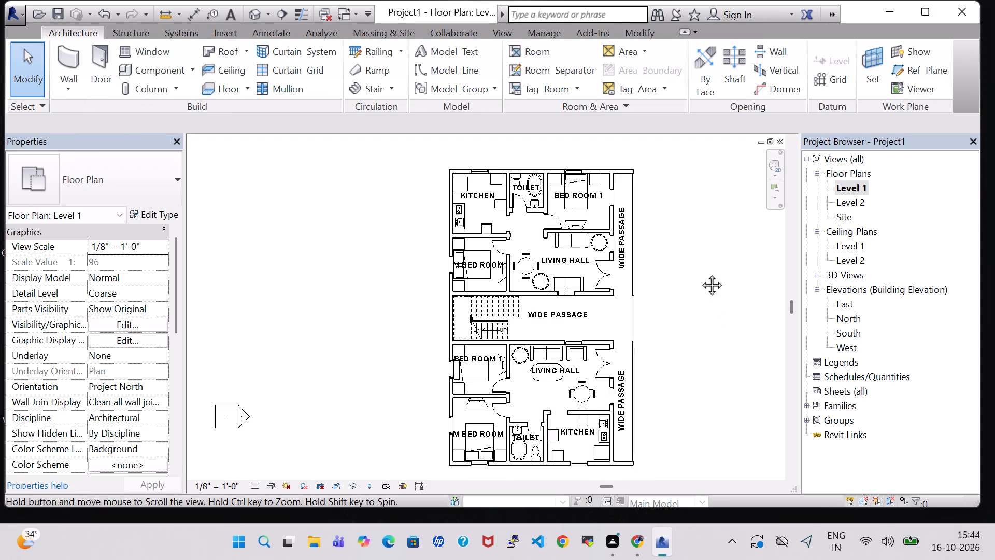
# Nudge the south unit's KITCHEN room tag slightly south within its room.
pyautogui.moveTo(700, 273); pyautogui.dragTo(694, 247, button='middle')
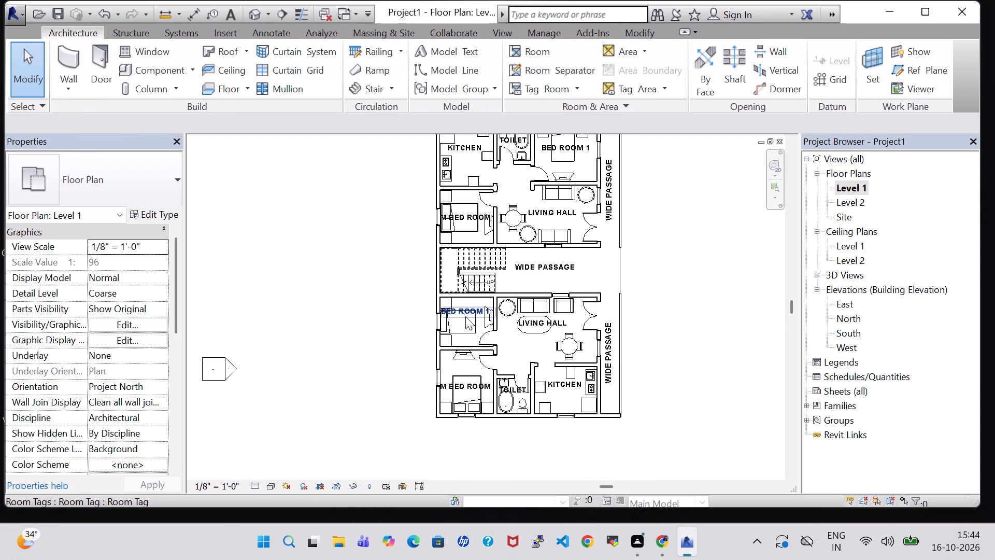
pyautogui.click(470, 386)
pyautogui.click(670, 353)
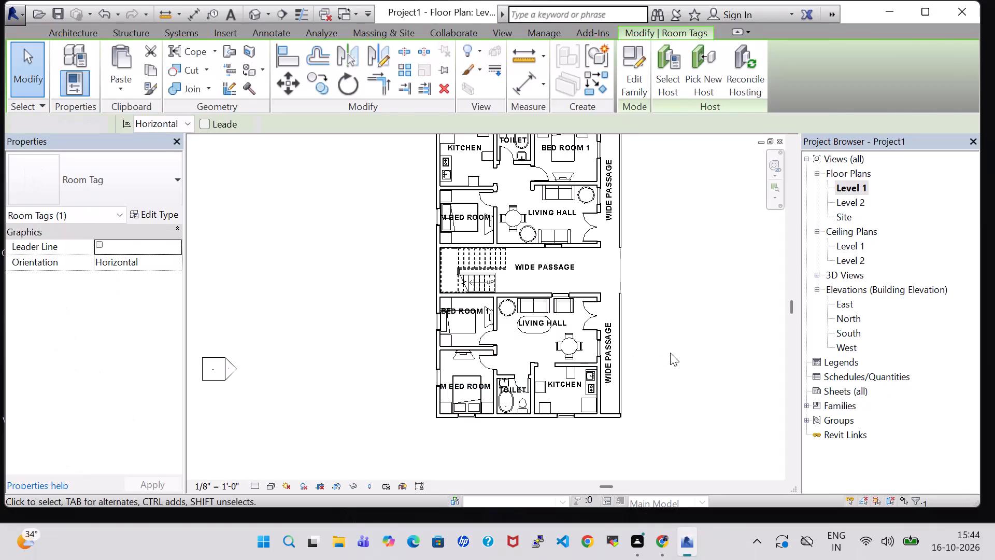
pyautogui.click(564, 383)
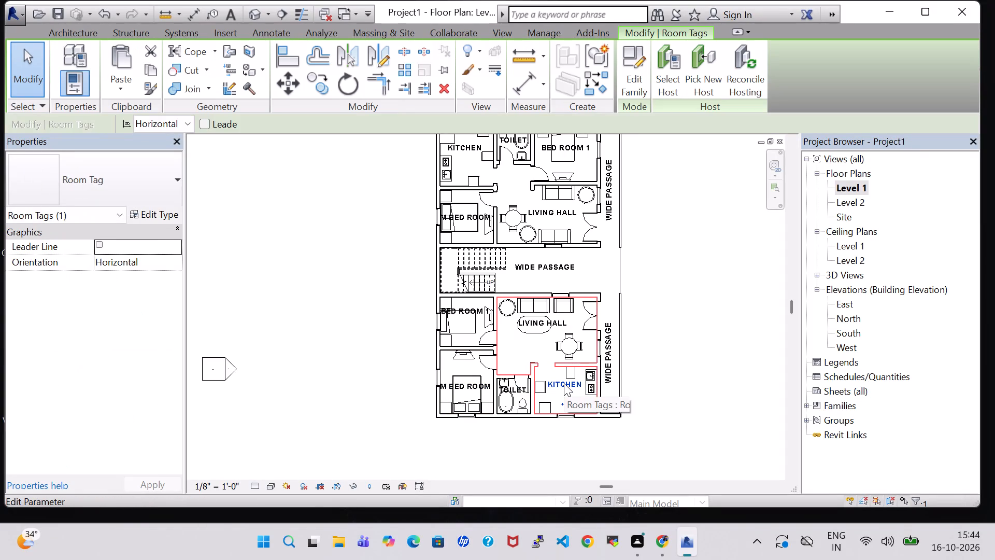
pyautogui.press('Down')
pyautogui.click(683, 330)
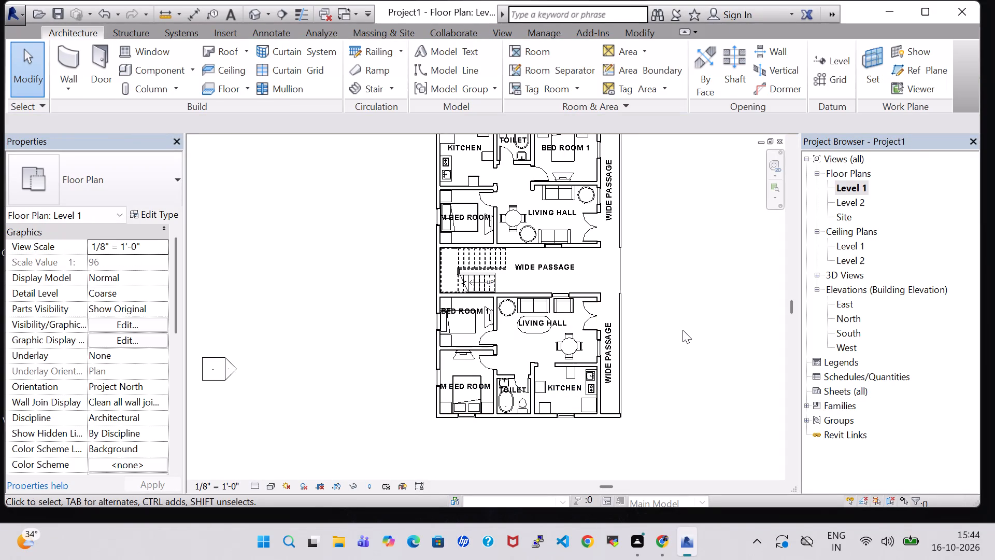
# Nudge the south LIVING HALL room tag south and slightly west, clear of the oval coffee table and the dining set.
pyautogui.click(560, 324)
pyautogui.press('Down')
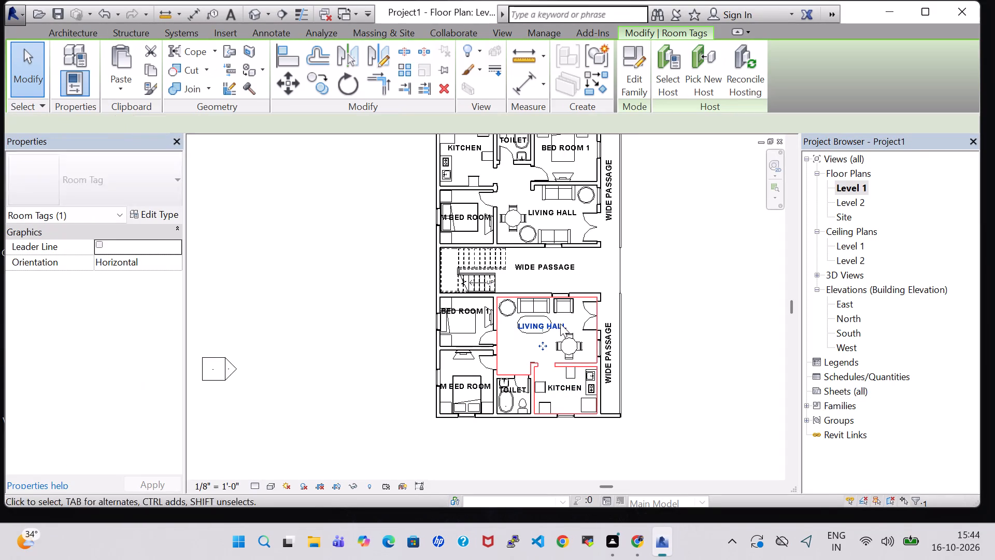
pyautogui.press('Down')
pyautogui.press('Down')
pyautogui.press('Down')
pyautogui.press('Down')
pyautogui.press('Down')
pyautogui.press('Left')
pyautogui.press('Left')
pyautogui.press('Left')
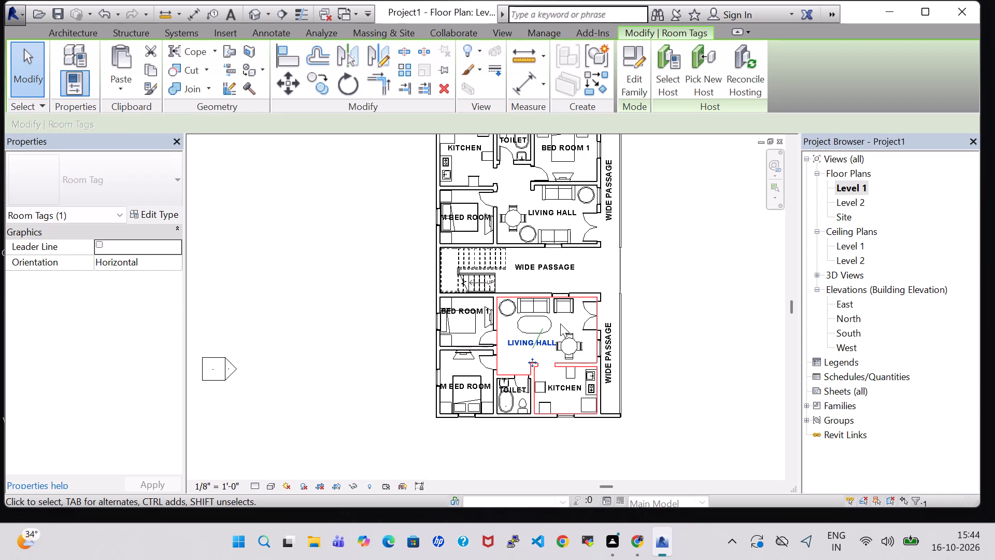
pyautogui.press('Left')
pyautogui.press('Right')
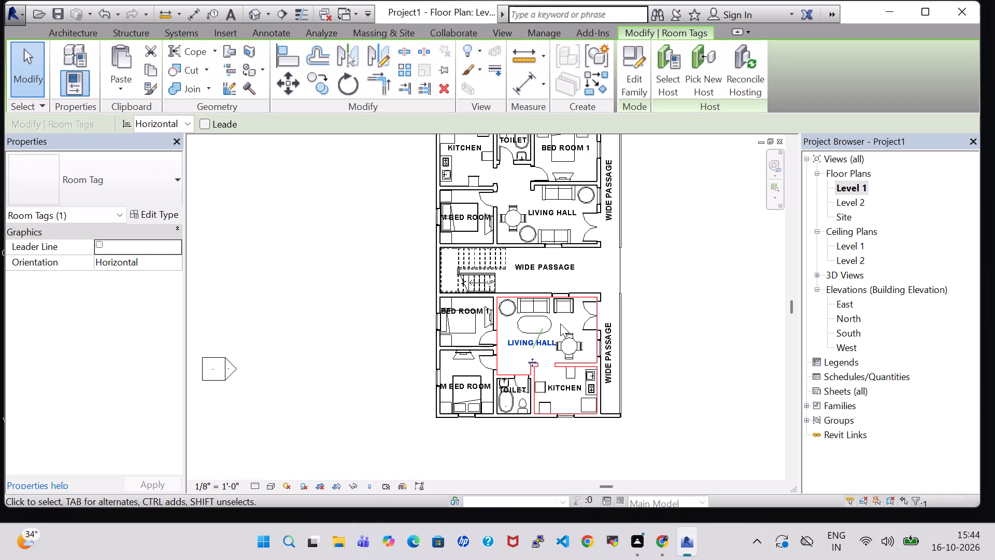
pyautogui.click(647, 339)
pyautogui.scroll(3, 647, 339)
pyautogui.click(494, 346)
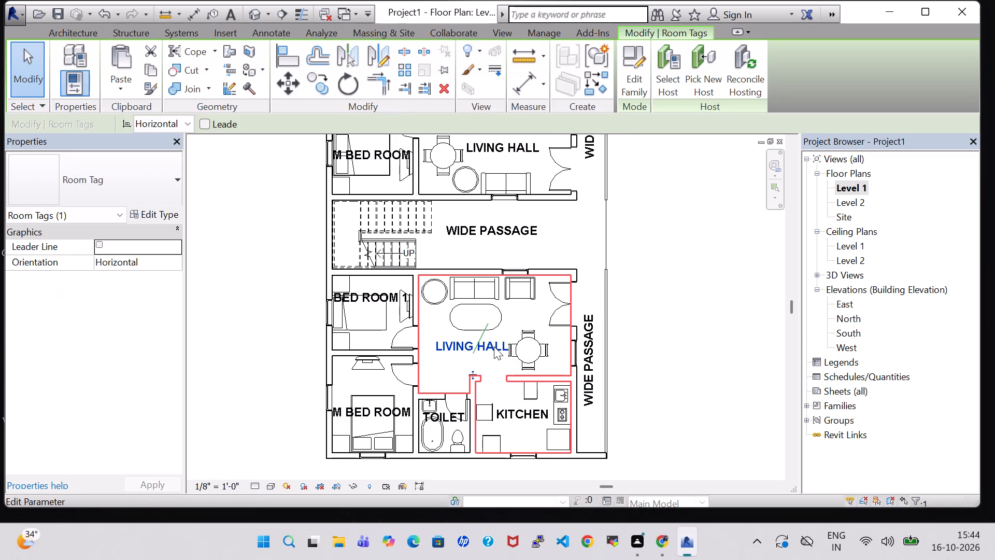
pyautogui.press('Left')
pyautogui.click(641, 288)
# Examine the whole Level 1 plan to check how the room tags read among the furniture in both units.
pyautogui.scroll(-2, 641, 288)
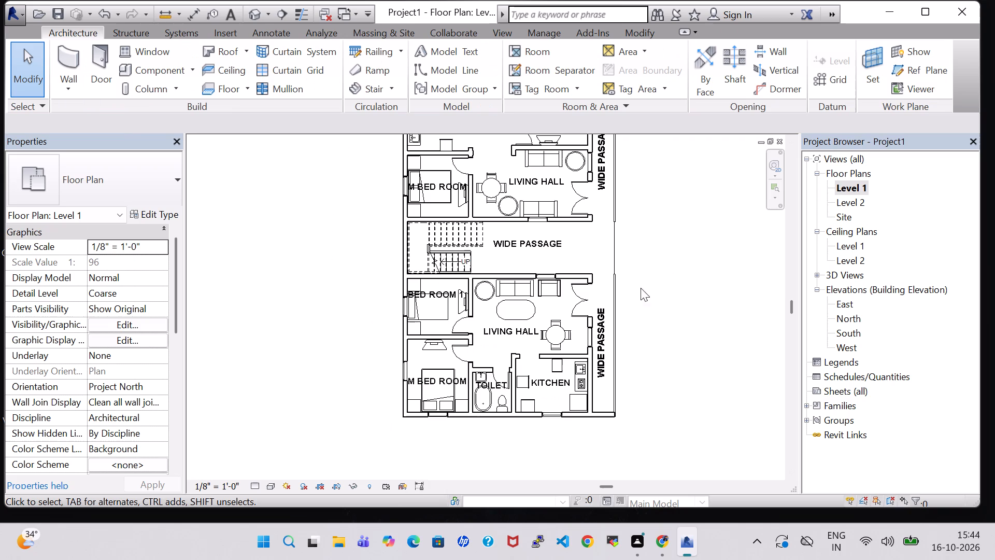
pyautogui.moveTo(659, 230); pyautogui.dragTo(663, 272, button='middle')
pyautogui.moveTo(664, 259); pyautogui.dragTo(649, 279, button='middle')
pyautogui.scroll(-2, 649, 279)
pyautogui.moveTo(656, 229); pyautogui.dragTo(619, 231, button='middle')
pyautogui.scroll(1, 619, 231)
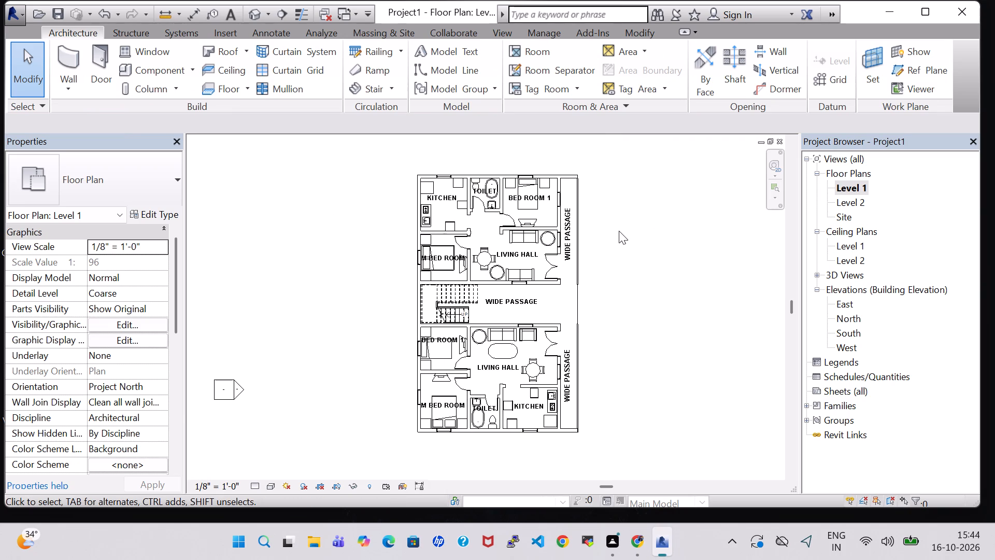
pyautogui.scroll(1, 619, 231)
pyautogui.moveTo(632, 246); pyautogui.dragTo(644, 230, button='middle')
pyautogui.scroll(-1, 644, 230)
pyautogui.moveTo(644, 230); pyautogui.dragTo(623, 230, button='middle')
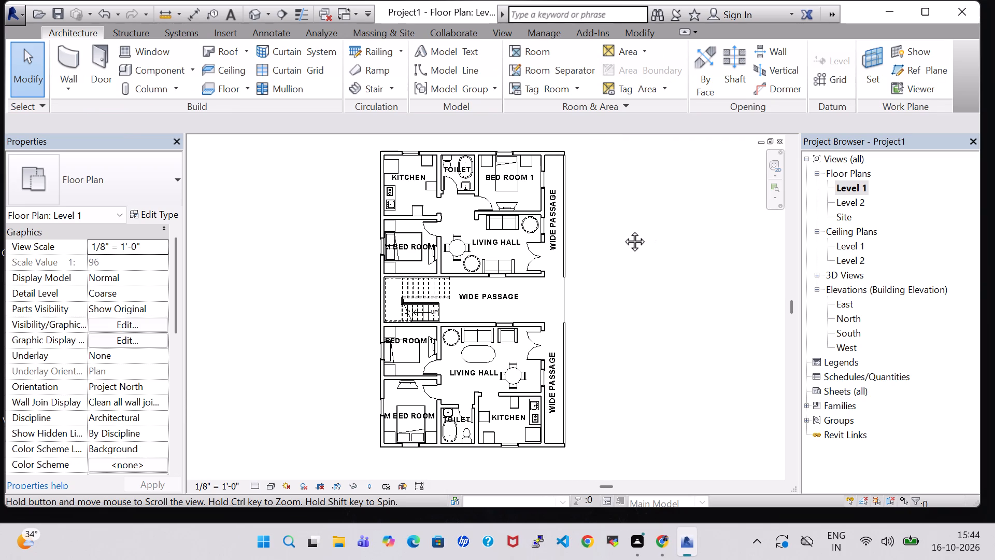
pyautogui.moveTo(623, 230); pyautogui.dragTo(626, 239, button='middle')
pyautogui.scroll(1, 626, 239)
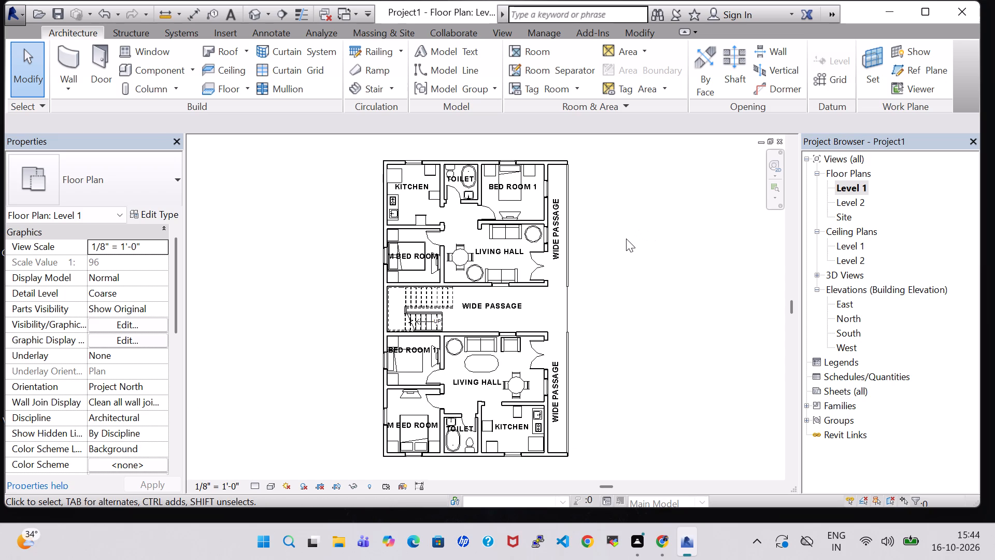
pyautogui.moveTo(614, 270); pyautogui.dragTo(615, 256, button='middle')
pyautogui.scroll(-1, 615, 256)
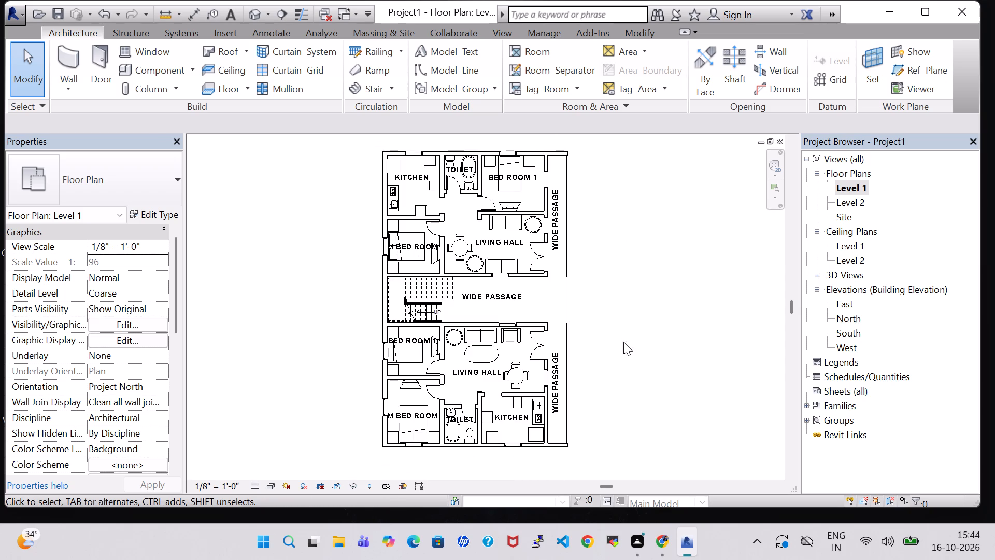
# Examine the furnished building in the 3D view from above and from several sides.
pyautogui.click(251, 6)
pyautogui.scroll(-2, 507, 284)
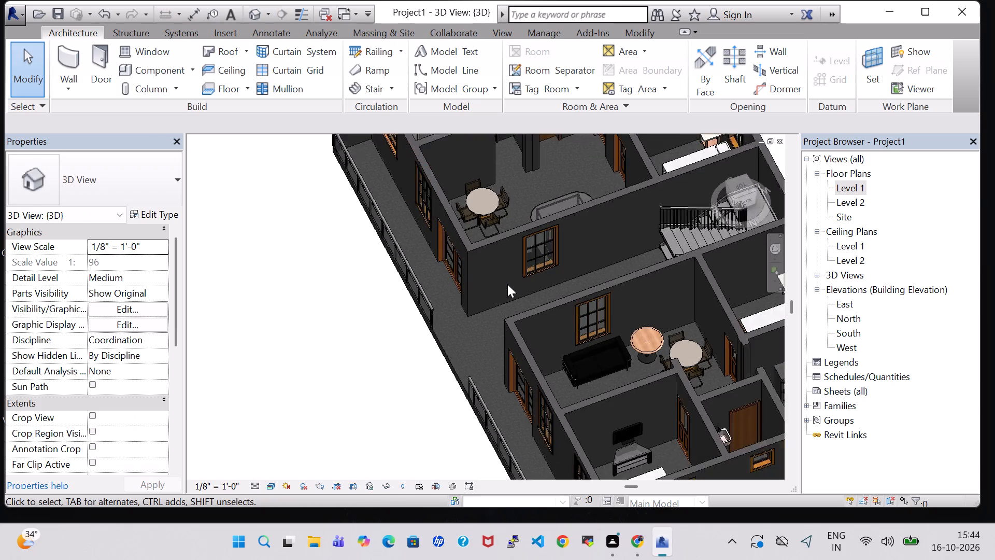
pyautogui.scroll(-4, 507, 284)
pyautogui.keyDown('shift'); pyautogui.moveTo(402, 361); pyautogui.dragTo(541, 309, button='middle'); pyautogui.keyUp('shift')
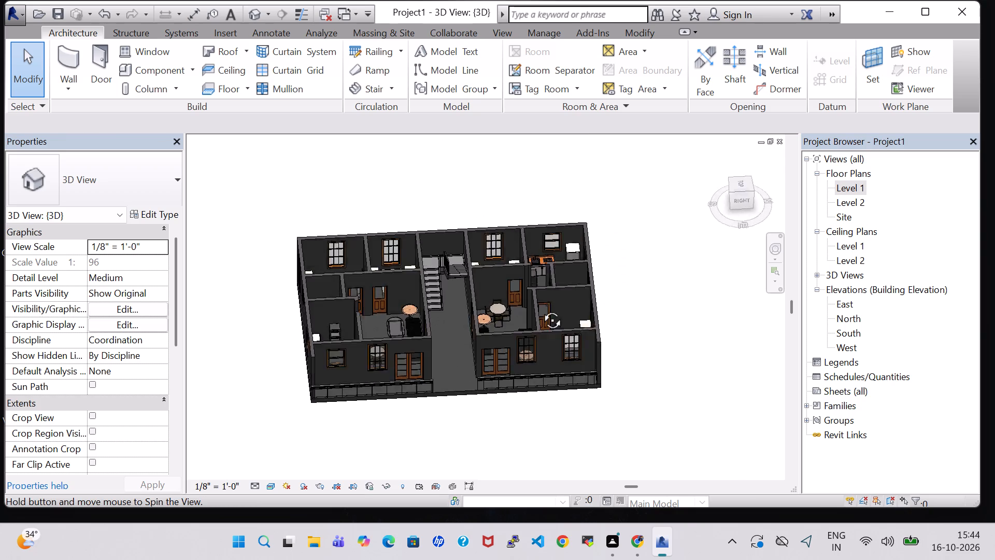
pyautogui.keyDown('shift'); pyautogui.moveTo(541, 309); pyautogui.dragTo(531, 285, button='middle'); pyautogui.keyUp('shift')
pyautogui.keyDown('shift'); pyautogui.moveTo(556, 178); pyautogui.dragTo(556, 235, button='middle'); pyautogui.keyUp('shift')
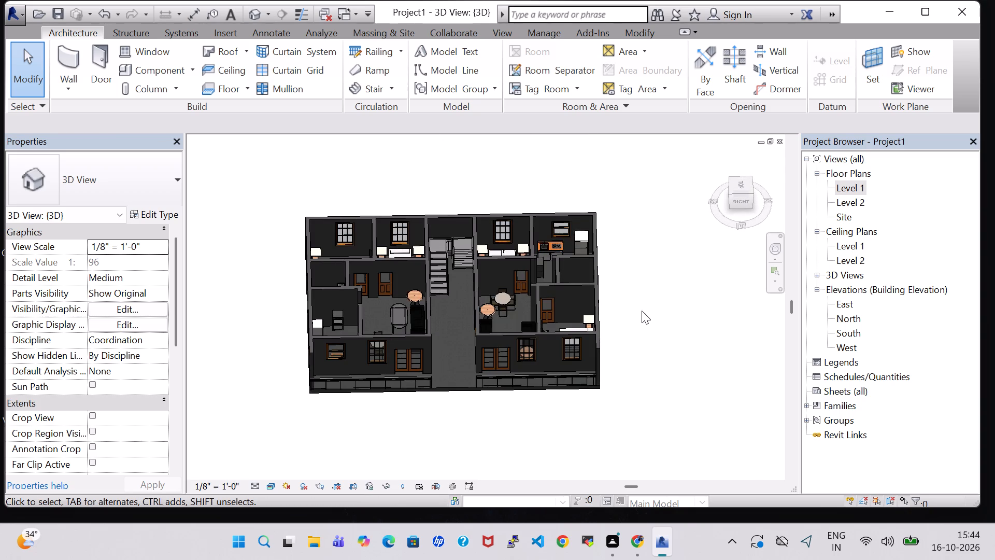
pyautogui.scroll(4, 642, 311)
pyautogui.keyDown('shift'); pyautogui.moveTo(620, 270); pyautogui.dragTo(613, 404, button='middle'); pyautogui.keyUp('shift')
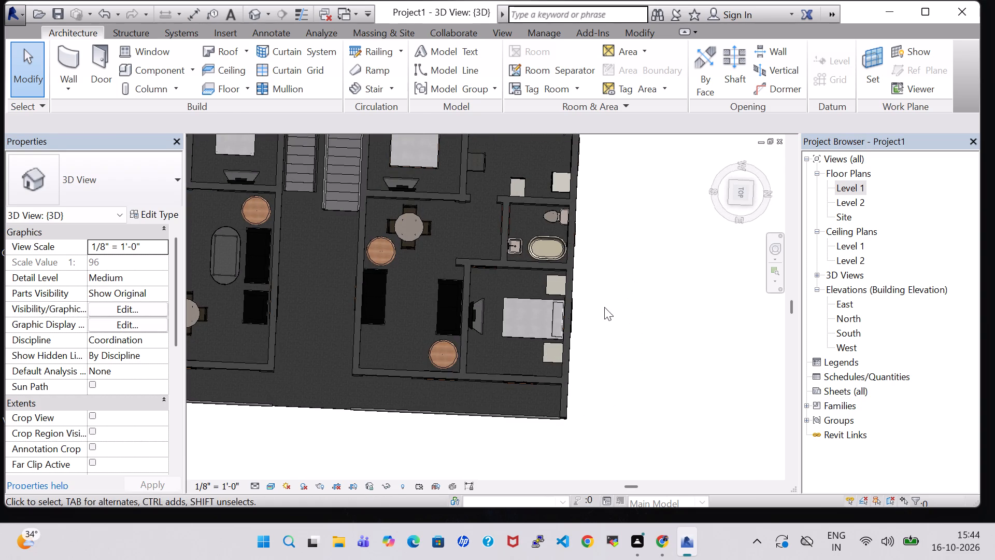
pyautogui.keyDown('shift'); pyautogui.moveTo(604, 307); pyautogui.dragTo(565, 346, button='middle'); pyautogui.keyUp('shift')
pyautogui.keyDown('shift'); pyautogui.moveTo(663, 319); pyautogui.dragTo(633, 308, button='middle'); pyautogui.keyUp('shift')
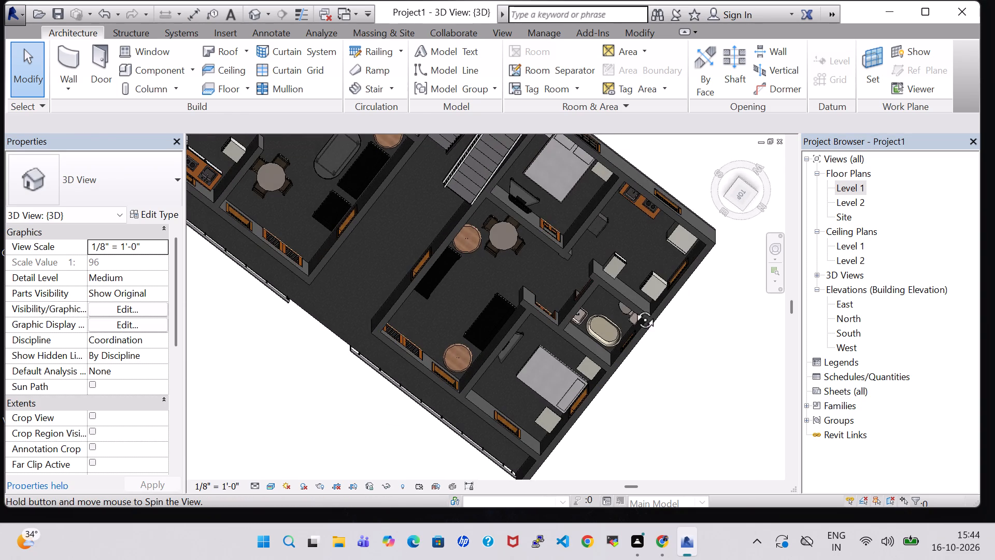
pyautogui.keyDown('shift'); pyautogui.moveTo(633, 308); pyautogui.dragTo(555, 278, button='middle'); pyautogui.keyUp('shift')
pyautogui.keyDown('shift'); pyautogui.moveTo(650, 373); pyautogui.dragTo(509, 328, button='middle'); pyautogui.keyUp('shift')
pyautogui.moveTo(563, 404); pyautogui.dragTo(524, 303, button='middle')
pyautogui.keyDown('shift'); pyautogui.moveTo(547, 314); pyautogui.dragTo(514, 377, button='middle'); pyautogui.keyUp('shift')
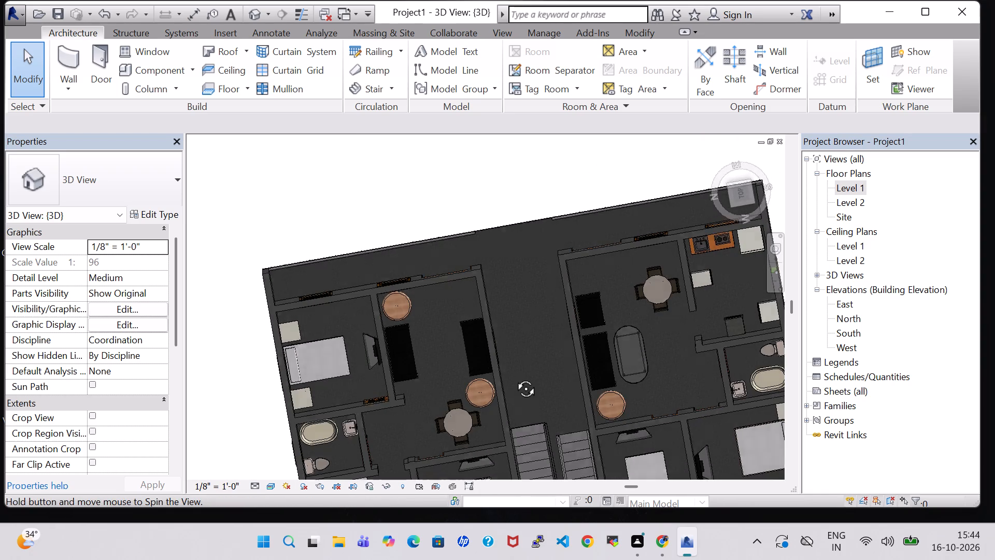
pyautogui.keyDown('shift'); pyautogui.moveTo(514, 377); pyautogui.dragTo(470, 295, button='middle'); pyautogui.keyUp('shift')
pyautogui.keyDown('shift'); pyautogui.moveTo(505, 414); pyautogui.dragTo(795, 291, button='middle'); pyautogui.keyUp('shift')
pyautogui.keyDown('shift'); pyautogui.middleClick(767, 281); pyautogui.keyUp('shift')
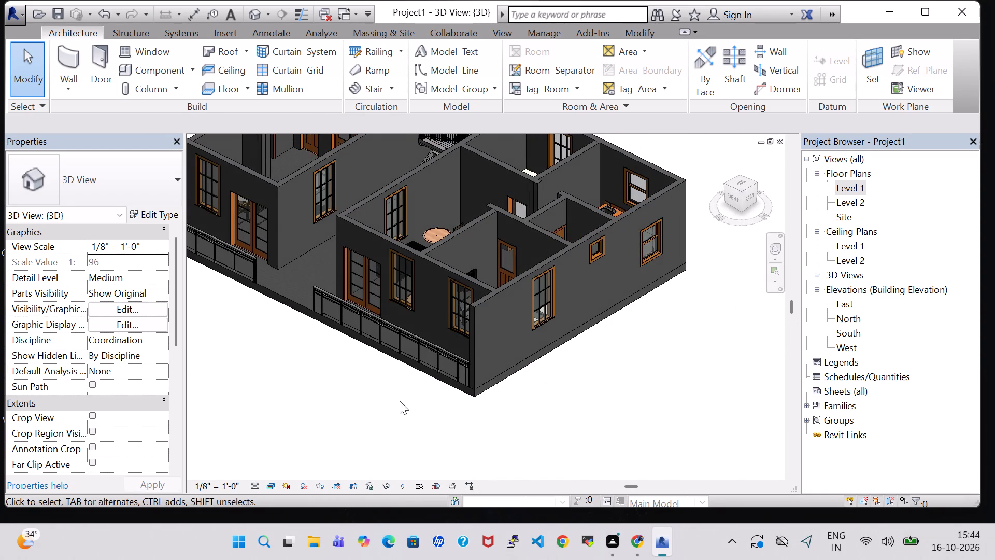
pyautogui.keyDown('shift'); pyautogui.moveTo(400, 401); pyautogui.dragTo(495, 409, button='middle'); pyautogui.keyUp('shift')
pyautogui.moveTo(435, 385); pyautogui.dragTo(529, 397, button='middle')
pyautogui.keyDown('shift'); pyautogui.moveTo(480, 401); pyautogui.dragTo(475, 372, button='middle'); pyautogui.keyUp('shift')
pyautogui.moveTo(421, 370); pyautogui.dragTo(534, 412, button='middle')
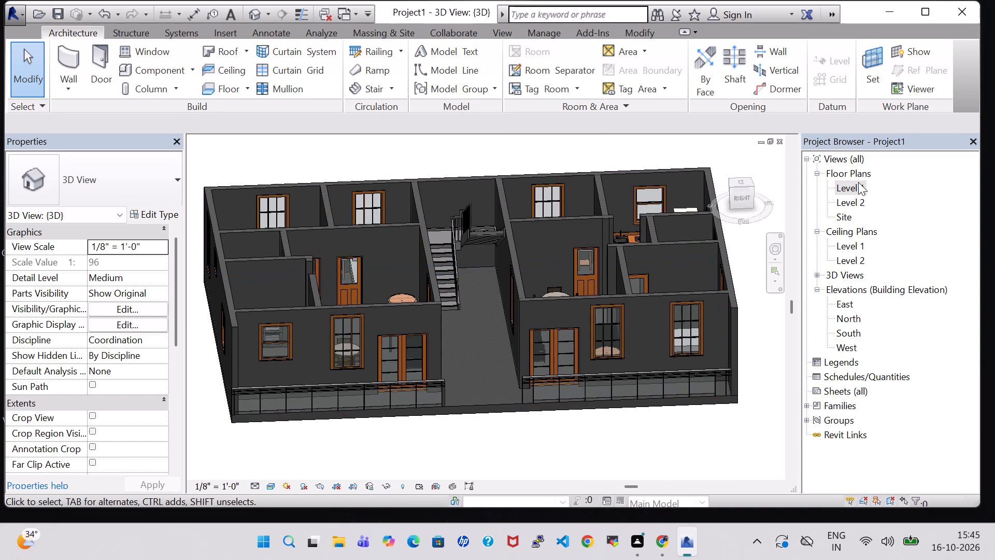
# Return to the Level 1 floor plan and load the Sink Vanity-Round family from the Plumbing > Architectural > Fixtures > Sinks library.
pyautogui.doubleClick(853, 183)
pyautogui.scroll(1, 585, 301)
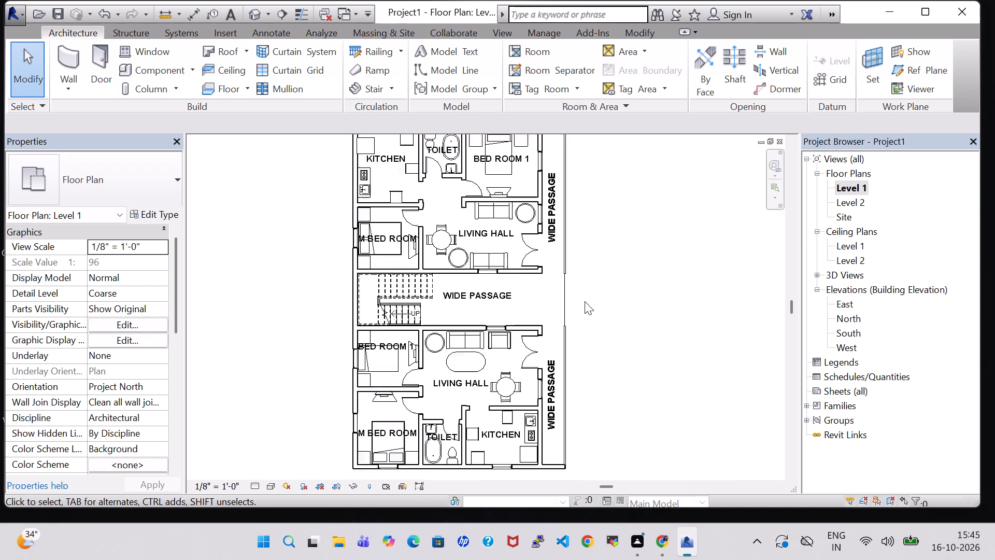
pyautogui.scroll(1, 585, 301)
pyautogui.moveTo(585, 301); pyautogui.dragTo(629, 249, button='middle')
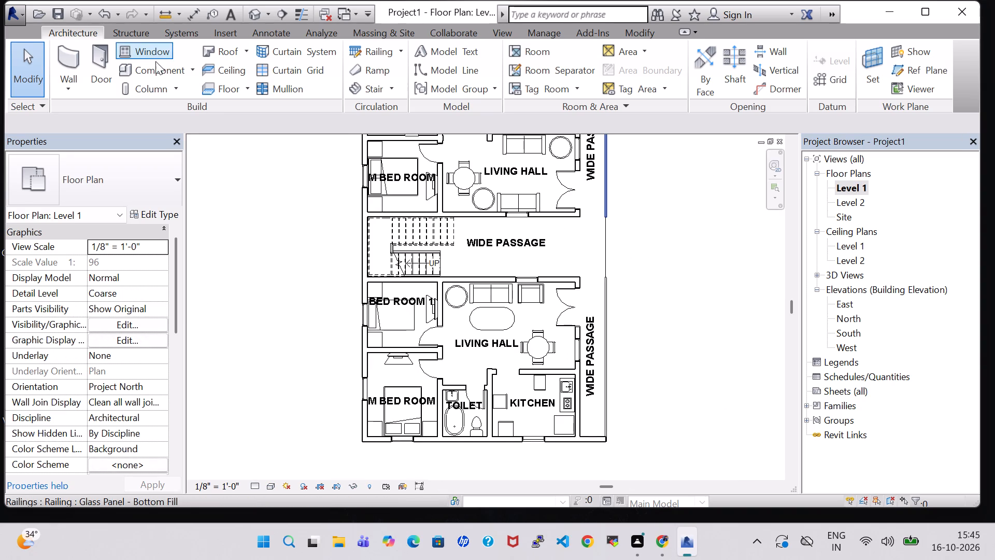
pyautogui.click(155, 64)
pyautogui.click(637, 57)
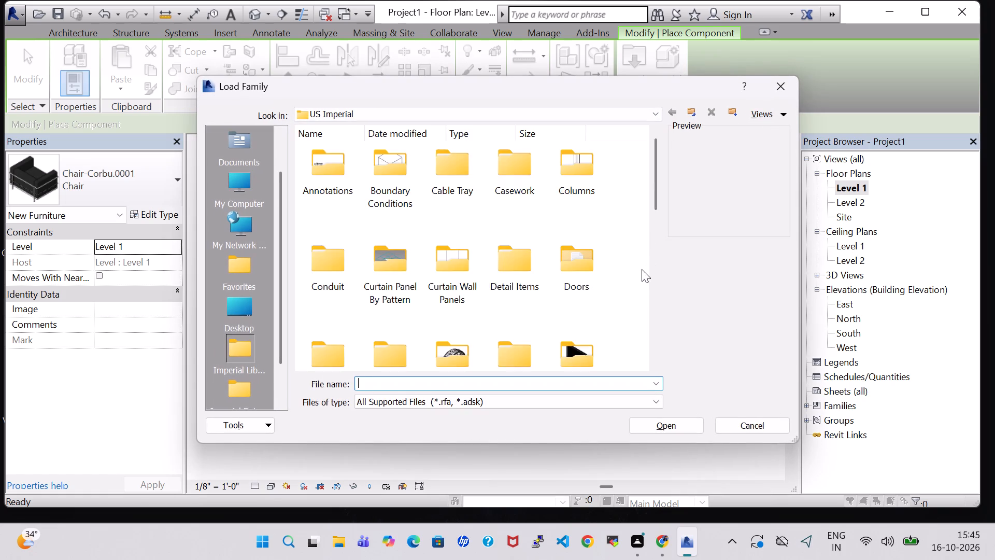
pyautogui.scroll(-2, 642, 269)
pyautogui.scroll(-1, 521, 267)
pyautogui.scroll(1, 455, 205)
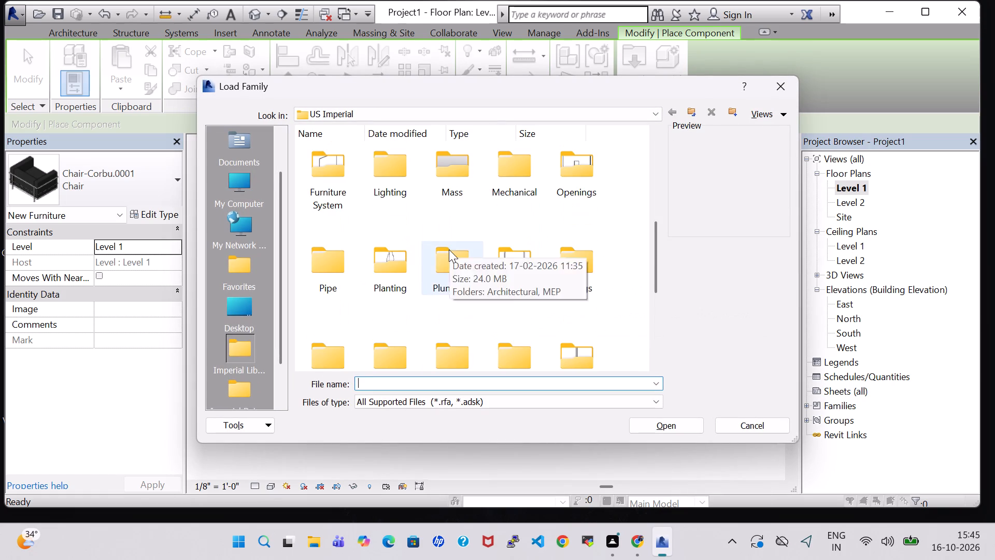
pyautogui.doubleClick(449, 249)
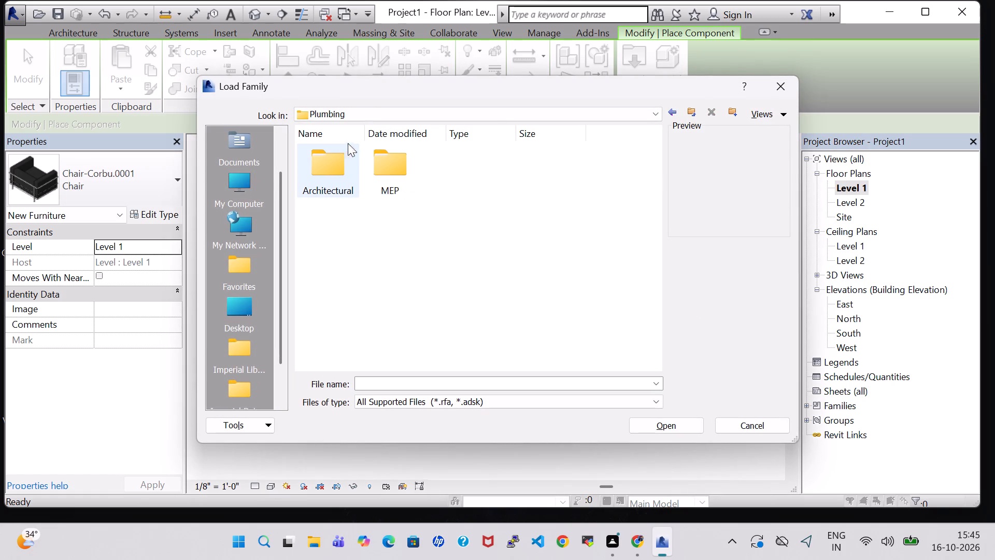
pyautogui.doubleClick(344, 163)
pyautogui.doubleClick(346, 180)
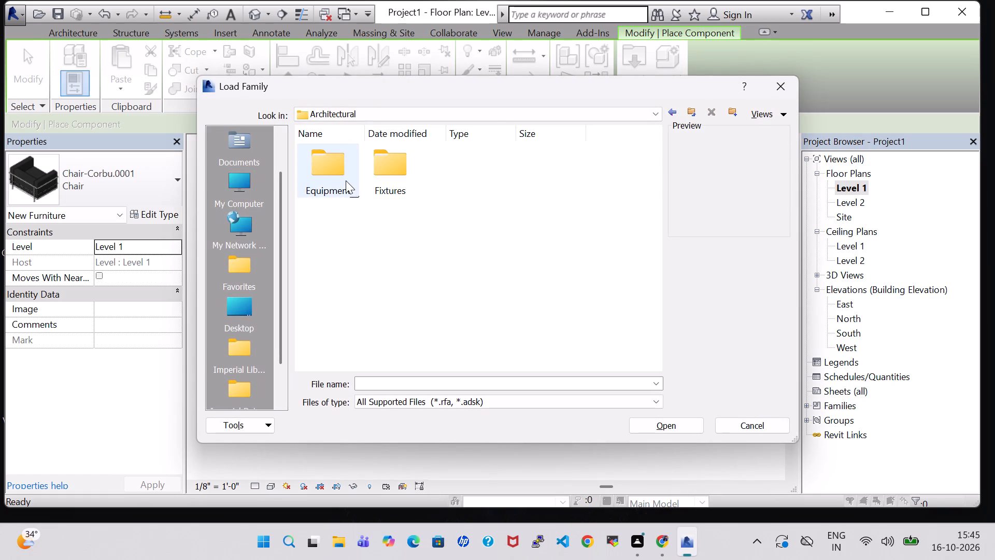
pyautogui.click(349, 180)
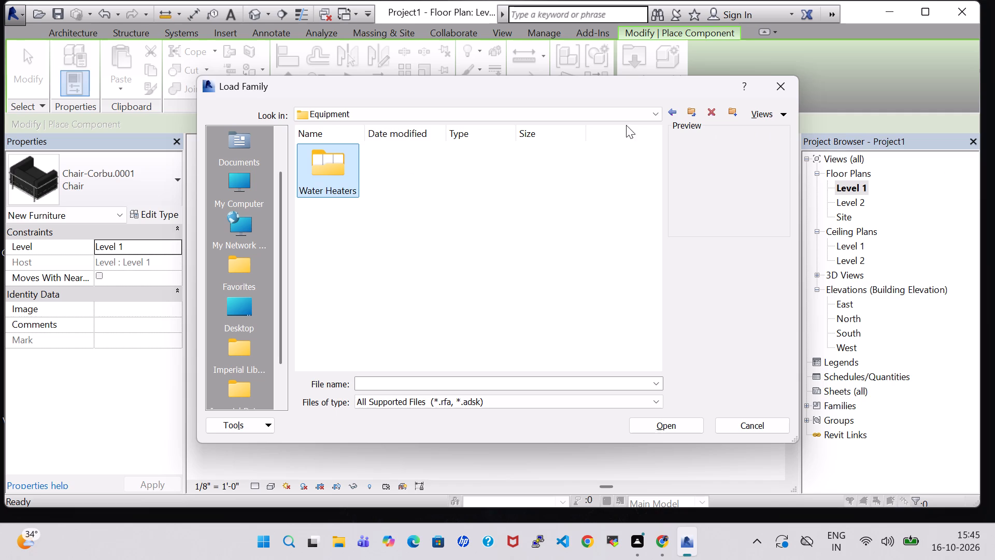
pyautogui.click(667, 112)
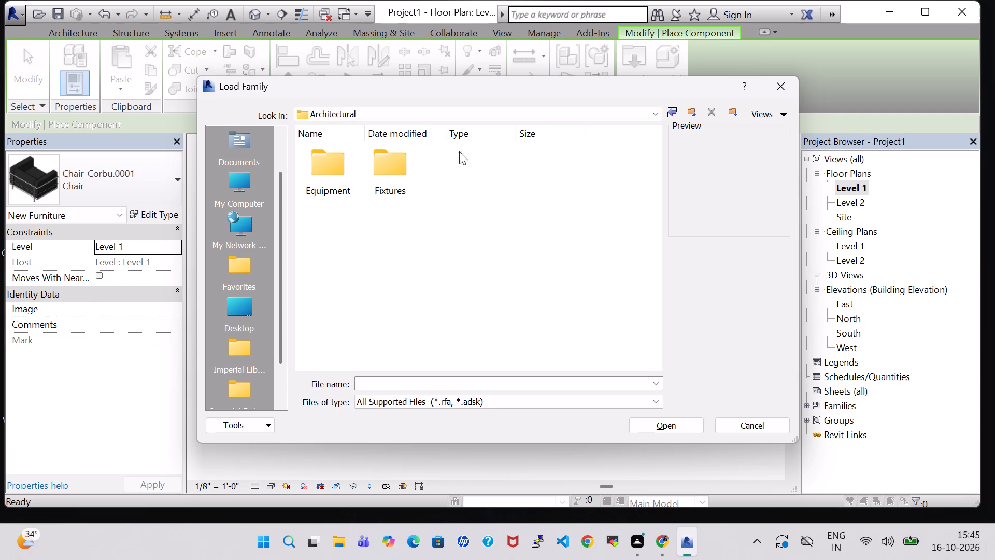
pyautogui.click(382, 174)
pyautogui.click(382, 174)
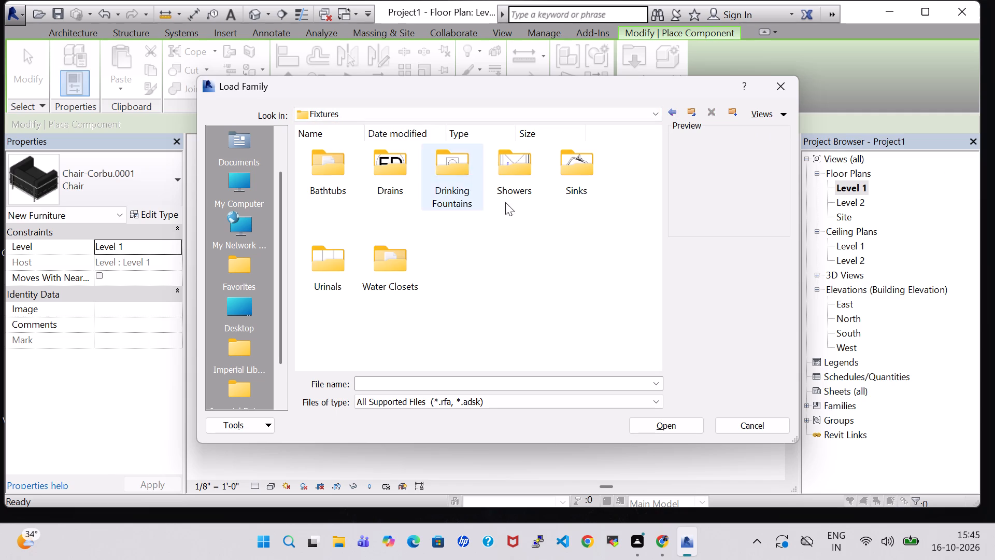
pyautogui.doubleClick(581, 159)
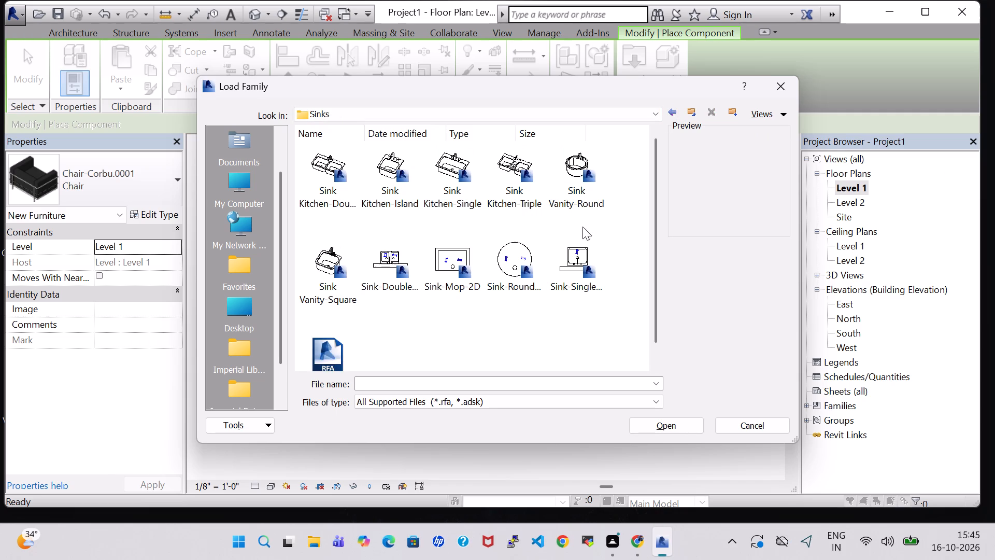
pyautogui.click(584, 190)
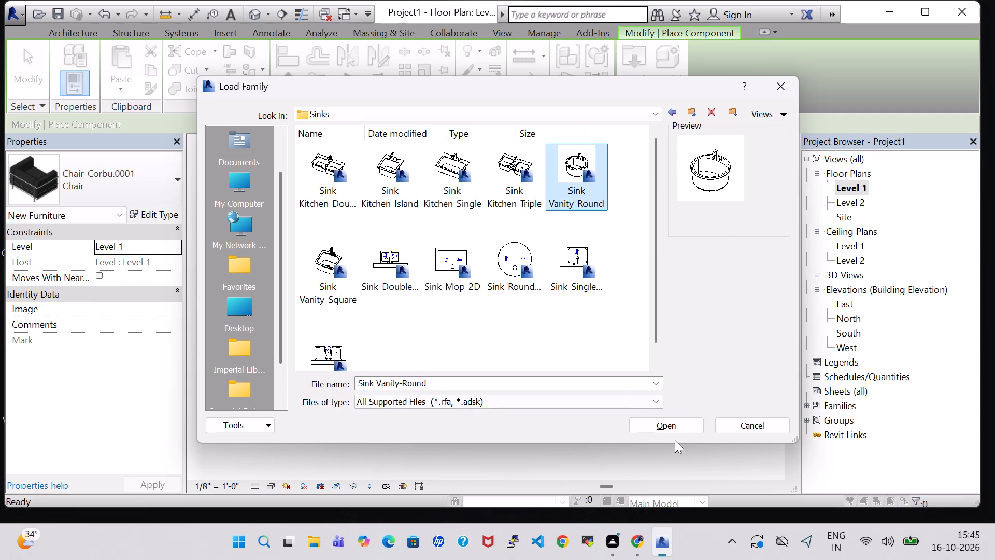
pyautogui.click(675, 427)
# Place a 19" x 19" Sink Vanity-Round southeast of the south LIVING HALL's dining set, rotated so its tap faces the kitchen wall.
pyautogui.scroll(9, 541, 316)
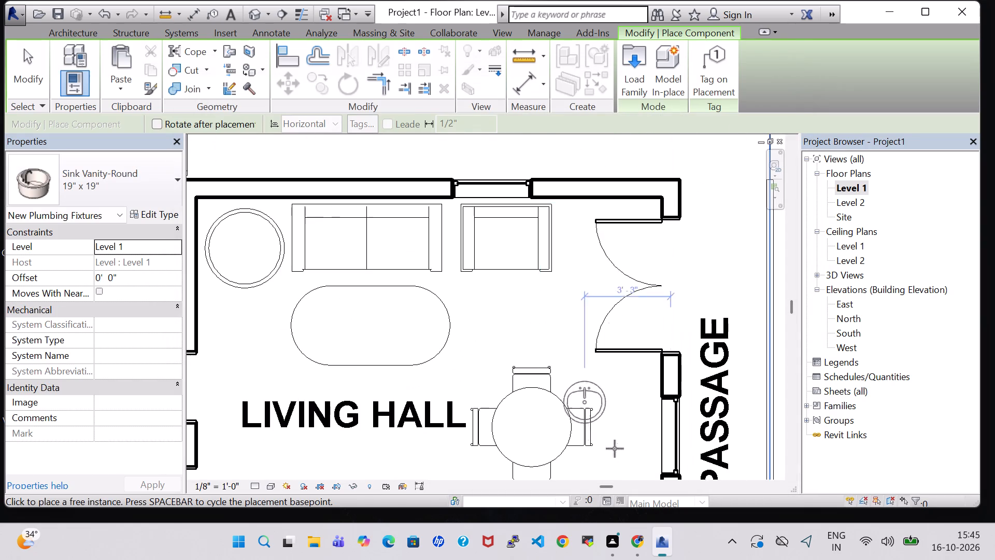
pyautogui.scroll(-3, 617, 464)
pyautogui.moveTo(618, 423); pyautogui.dragTo(600, 344, button='middle')
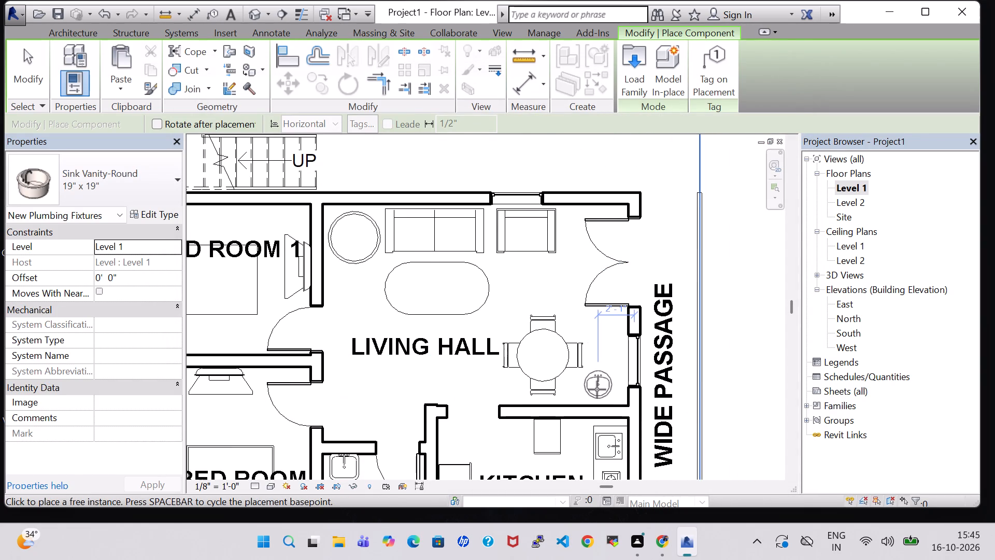
pyautogui.scroll(-1, 597, 389)
pyautogui.press('space')
pyautogui.press('space')
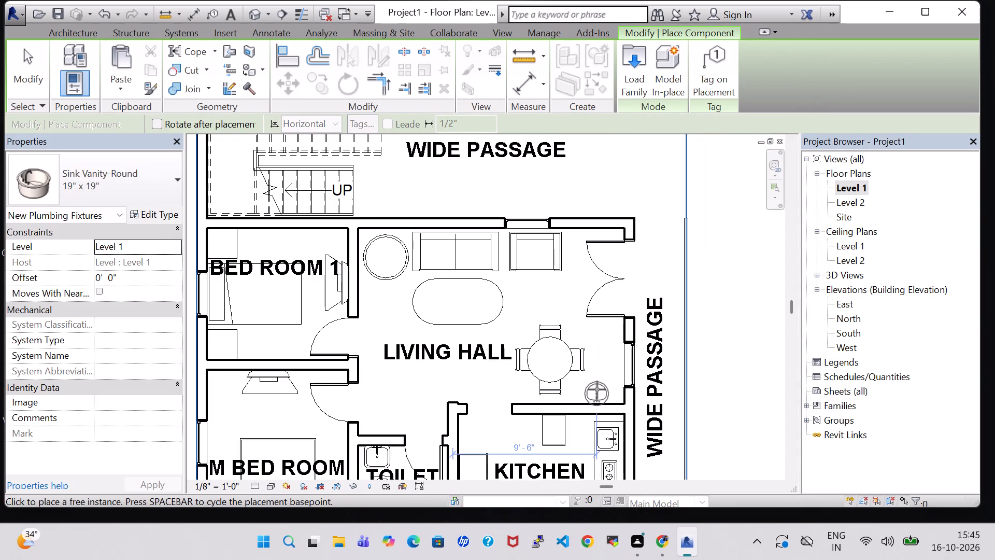
pyautogui.scroll(5, 599, 389)
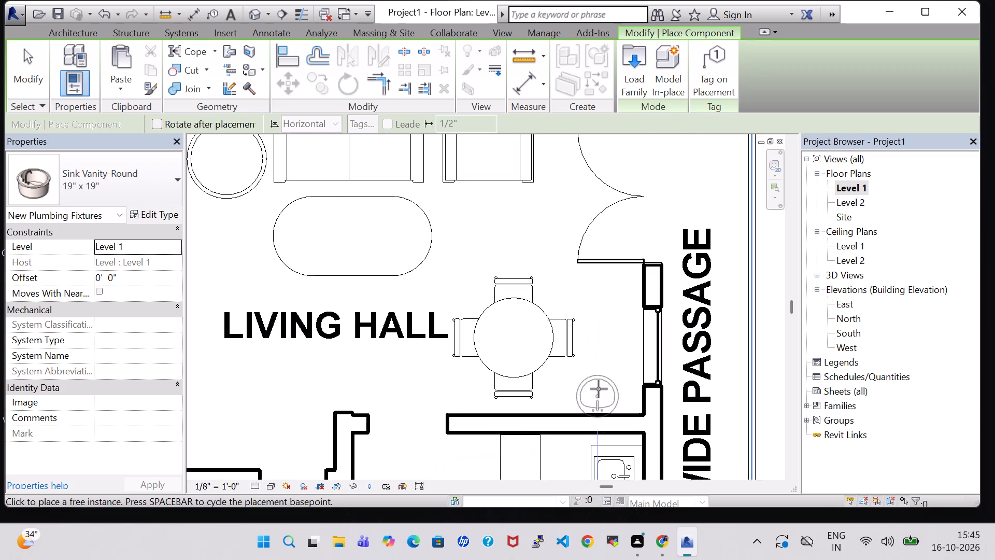
pyautogui.click(609, 384)
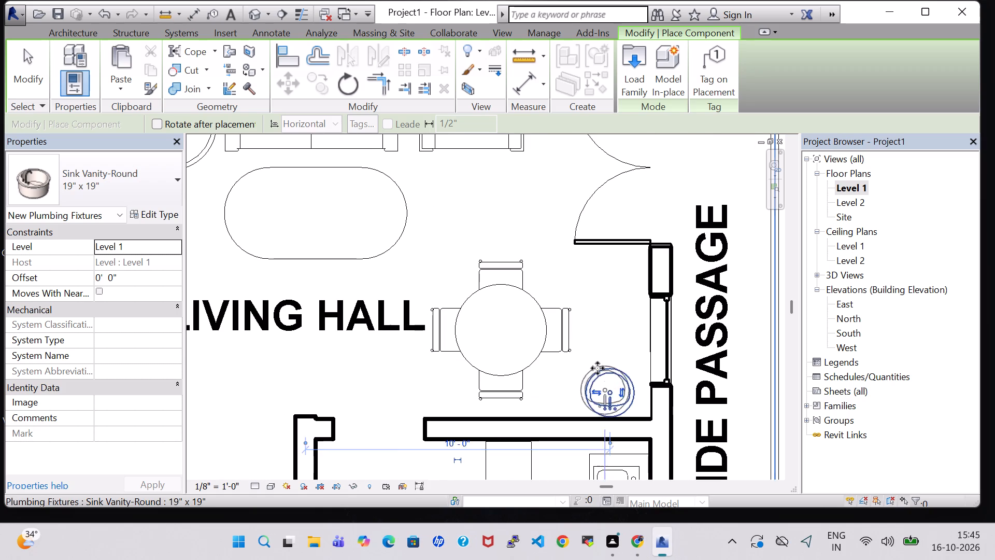
pyautogui.scroll(-4, 598, 368)
pyautogui.moveTo(594, 363); pyautogui.dragTo(639, 435, button='middle')
pyautogui.press('Escape')
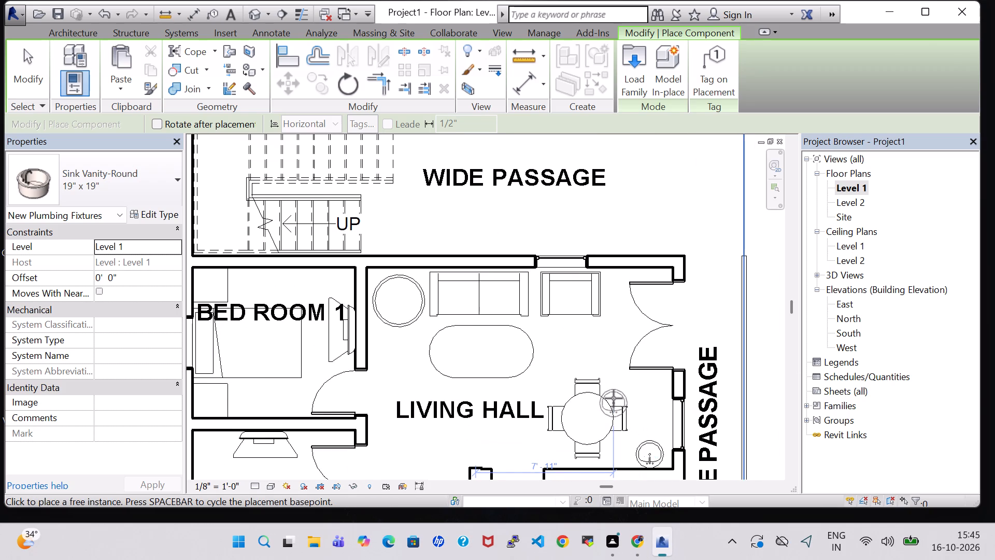
pyautogui.press('Escape')
# Set the new round sink's offset from Level 1 to 2' 0".
pyautogui.click(655, 442)
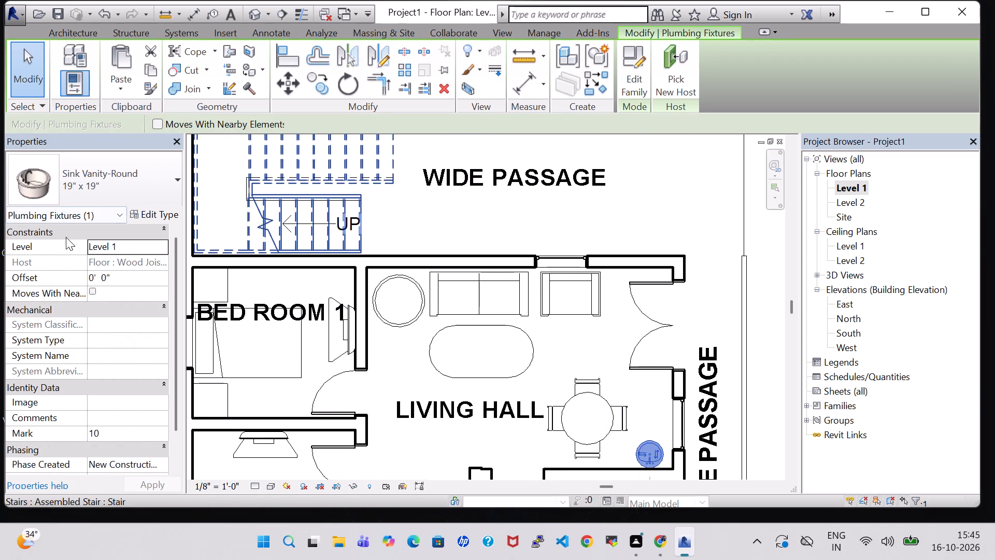
pyautogui.click(95, 273)
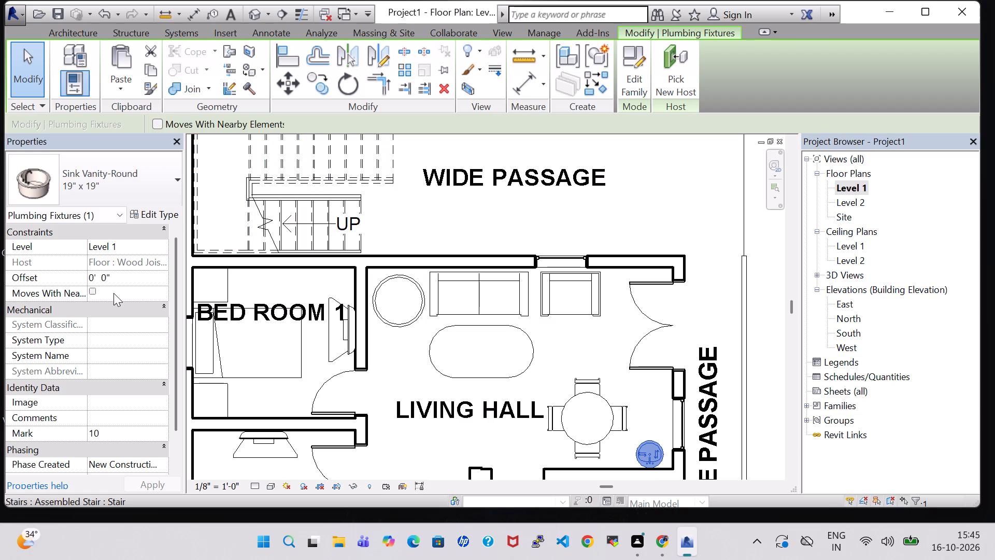
pyautogui.press('BackSpace')
pyautogui.press('2')
pyautogui.press('Return')
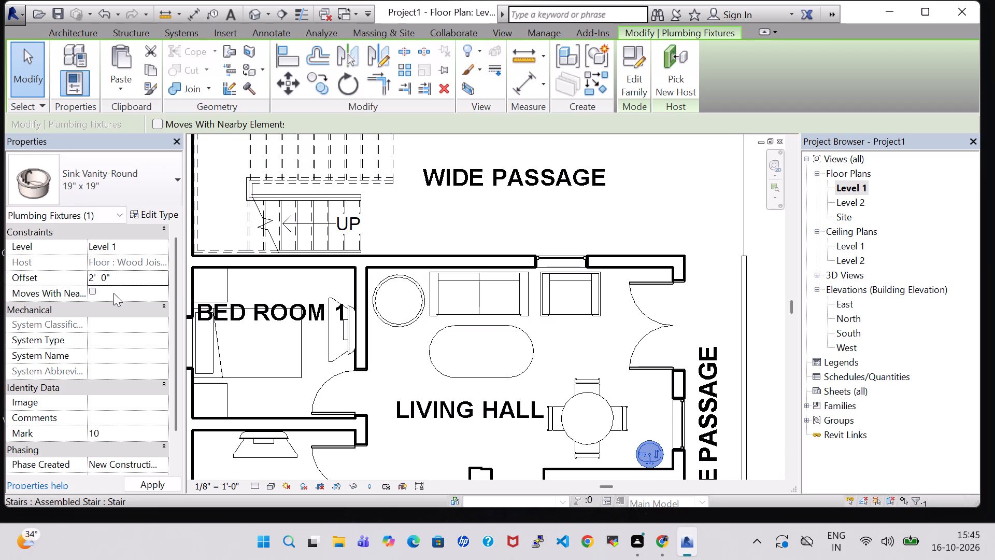
pyautogui.scroll(-3, 752, 353)
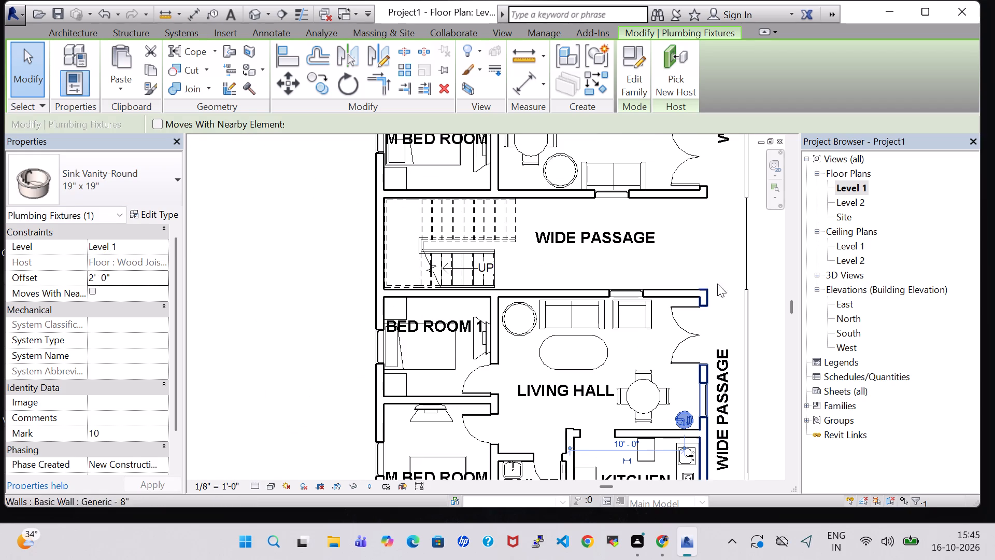
pyautogui.click(767, 278)
# Examine the mounting height of the round sink beside the dining table in the 3D view.
pyautogui.click(247, 10)
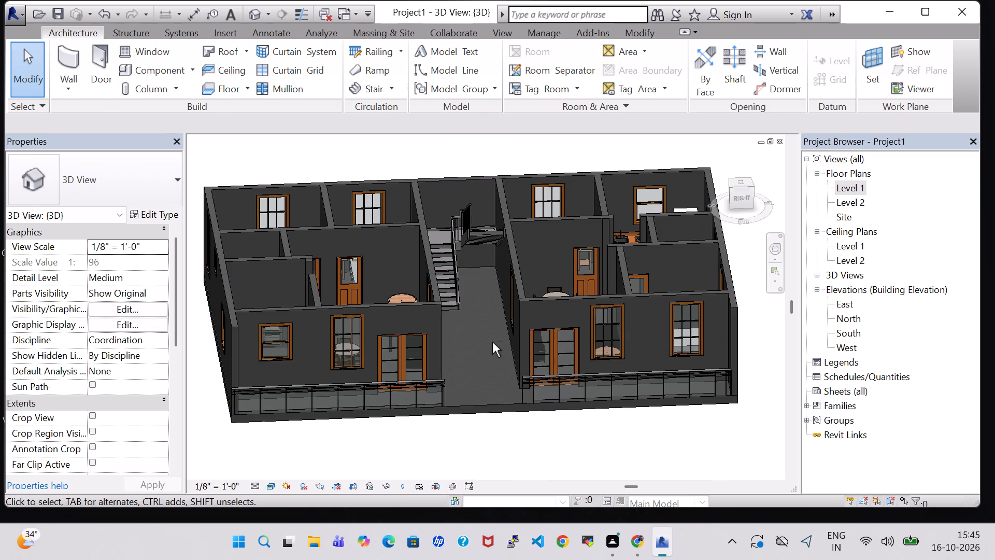
pyautogui.keyDown('shift'); pyautogui.moveTo(492, 342); pyautogui.dragTo(454, 423, button='middle'); pyautogui.keyUp('shift')
pyautogui.keyDown('shift'); pyautogui.moveTo(505, 243); pyautogui.dragTo(391, 226, button='middle'); pyautogui.keyUp('shift')
pyautogui.keyDown('shift'); pyautogui.moveTo(424, 227); pyautogui.dragTo(383, 214, button='middle'); pyautogui.keyUp('shift')
pyautogui.keyDown('shift'); pyautogui.scroll(-1, 383, 214); pyautogui.keyUp('shift')
pyautogui.scroll(3, 643, 183)
pyautogui.moveTo(647, 178); pyautogui.dragTo(574, 272, button='middle')
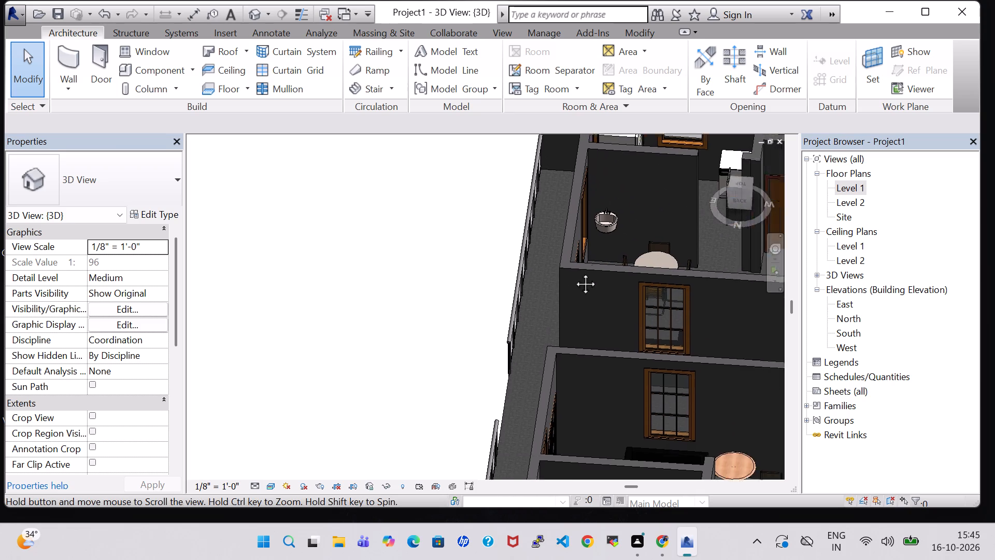
pyautogui.moveTo(574, 272); pyautogui.dragTo(563, 291, button='middle')
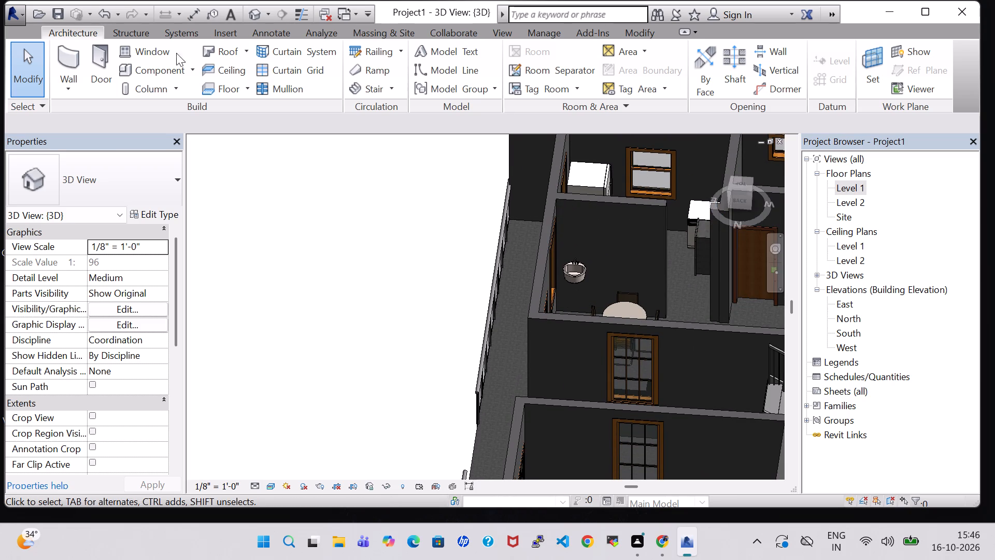
# Return to the Level 1 floor plan and load the Mirror-Ellipse family from the US Imperial > Furniture library.
pyautogui.doubleClick(856, 186)
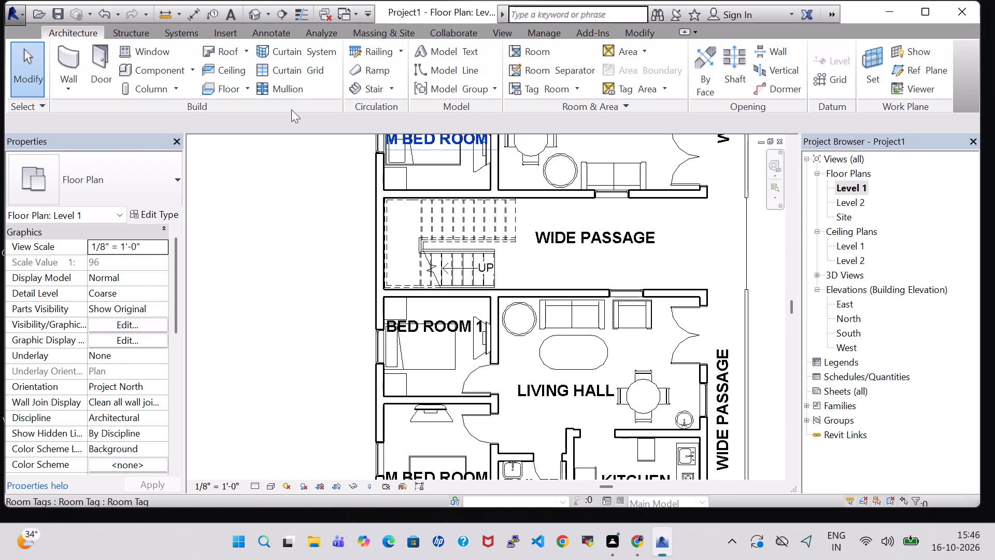
pyautogui.click(164, 64)
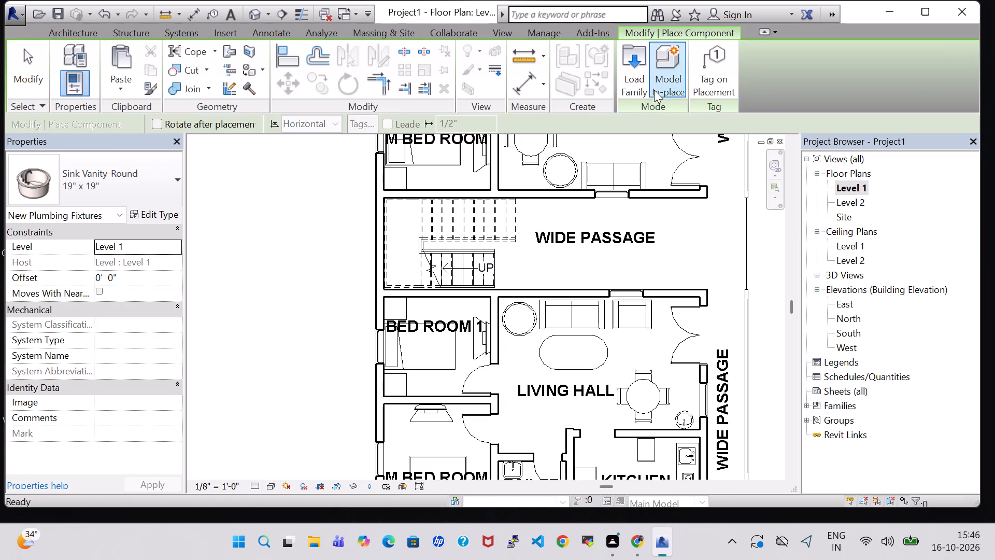
pyautogui.click(633, 80)
pyautogui.scroll(-1, 625, 231)
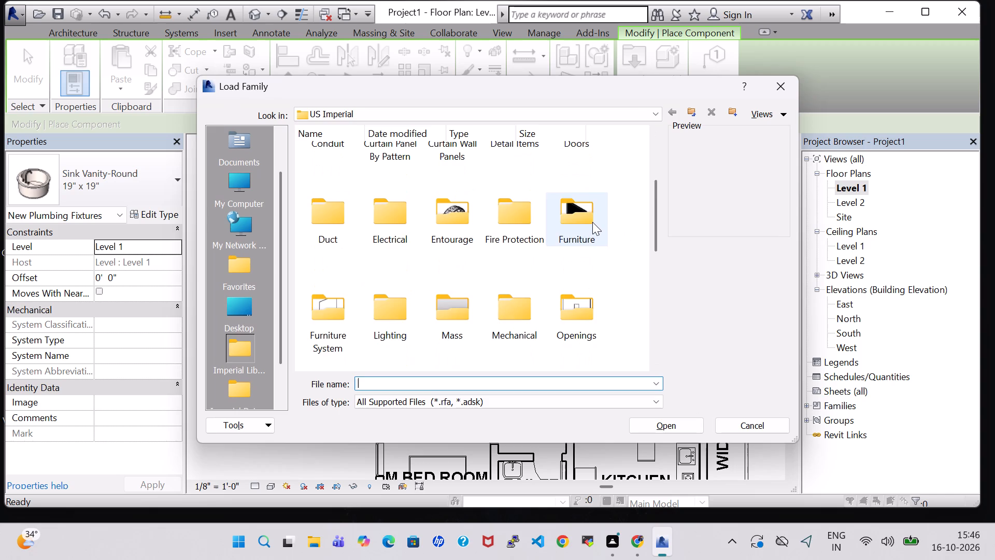
pyautogui.doubleClick(592, 222)
pyautogui.click(570, 181)
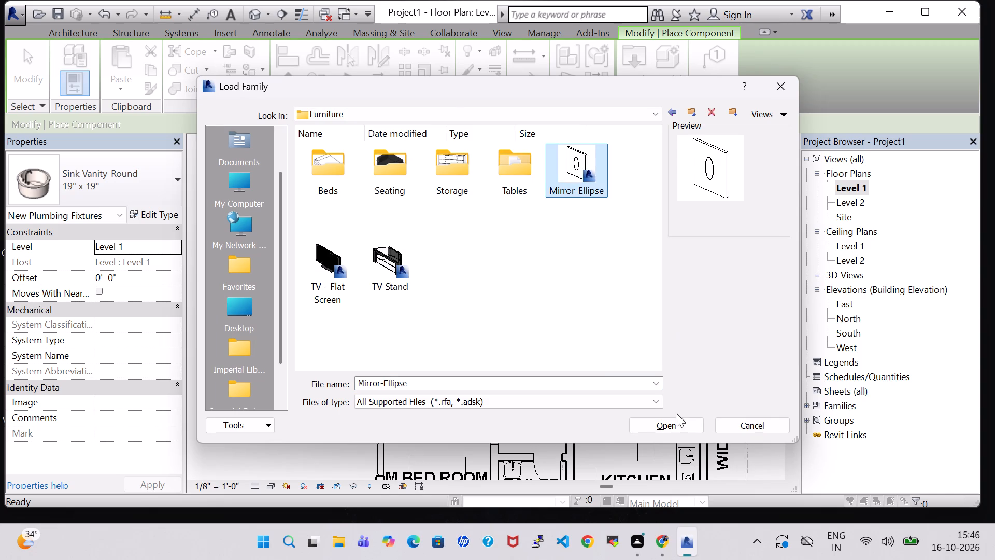
pyautogui.click(677, 423)
# Place a 24" x 48" Mirror-Ellipse on the kitchen wall's living hall face, directly behind the round sink.
pyautogui.scroll(6, 663, 417)
pyautogui.moveTo(663, 417); pyautogui.dragTo(504, 339, button='middle')
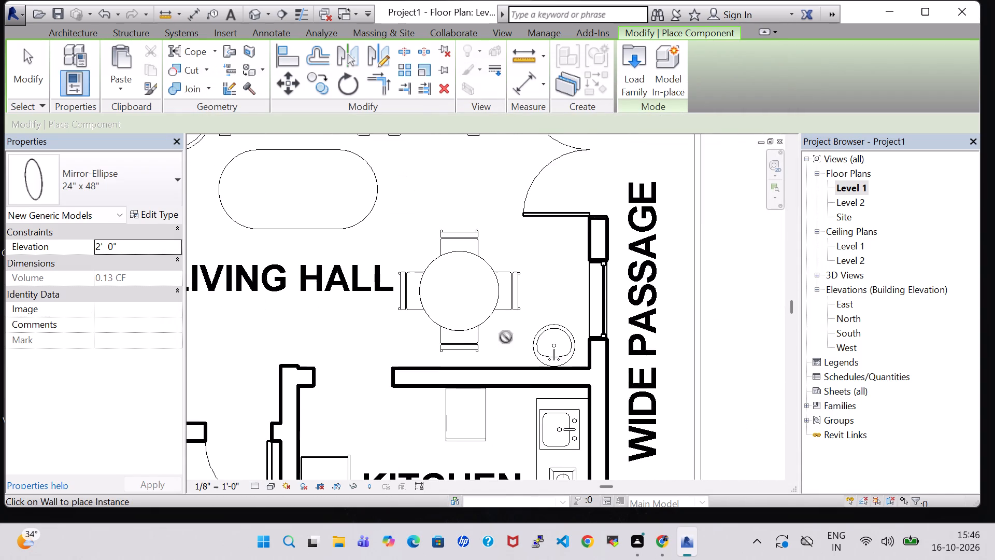
pyautogui.scroll(6, 542, 360)
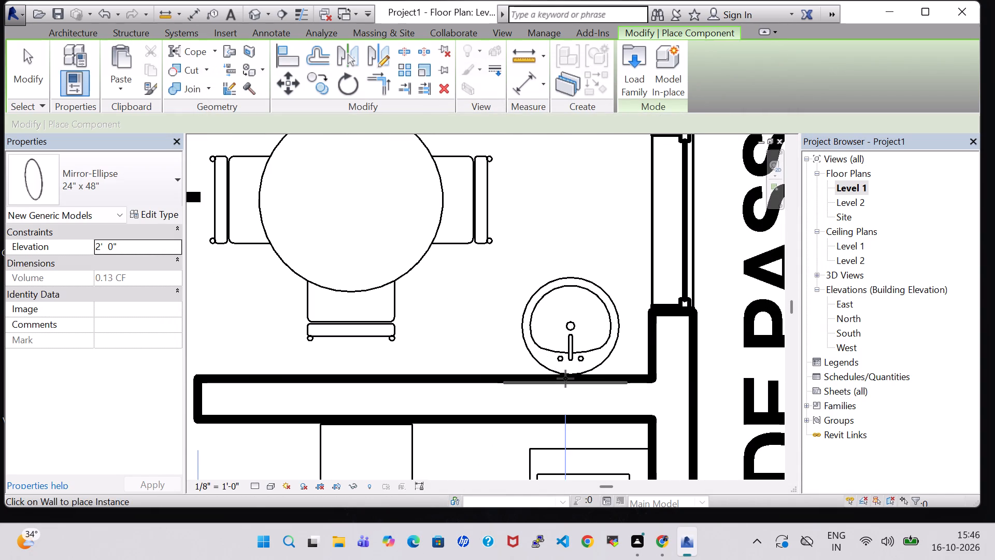
pyautogui.click(565, 379)
pyautogui.press('Escape')
pyautogui.press('Escape')
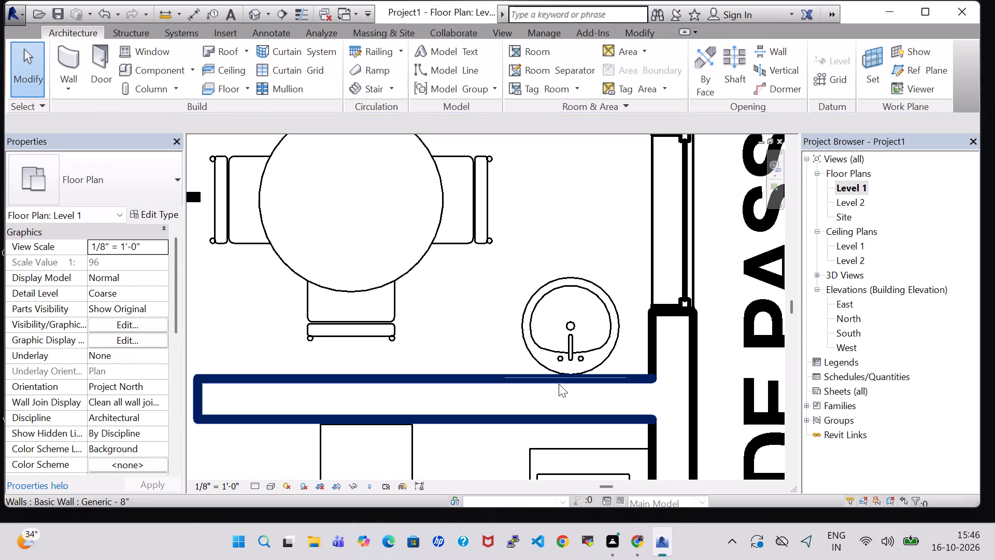
pyautogui.click(558, 382)
pyautogui.click(576, 224)
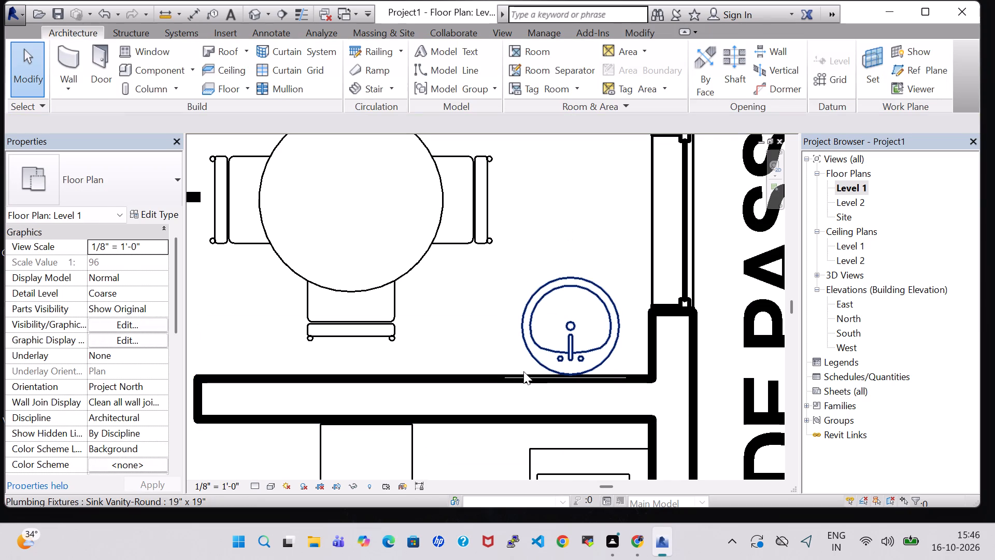
pyautogui.click(532, 378)
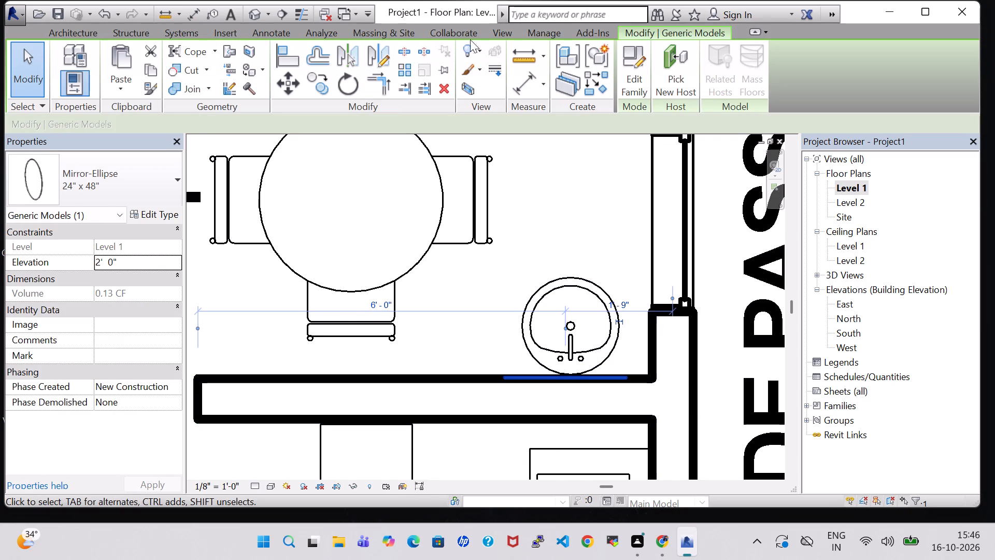
# In the 3D view, raise the elliptical mirror to an elevation of 5' 0" and nudge it slightly towards the outer wall.
pyautogui.click(252, 15)
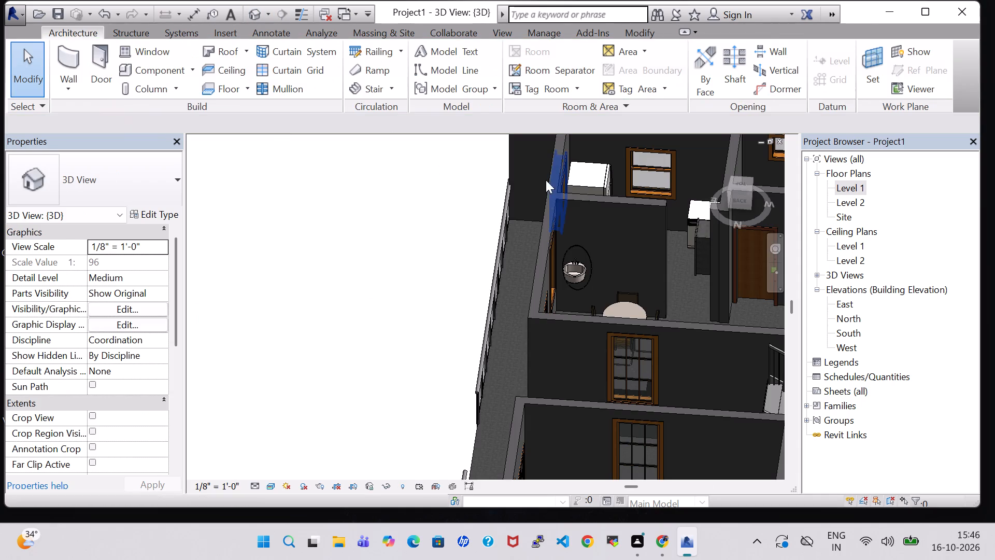
pyautogui.click(585, 255)
pyautogui.press('Up')
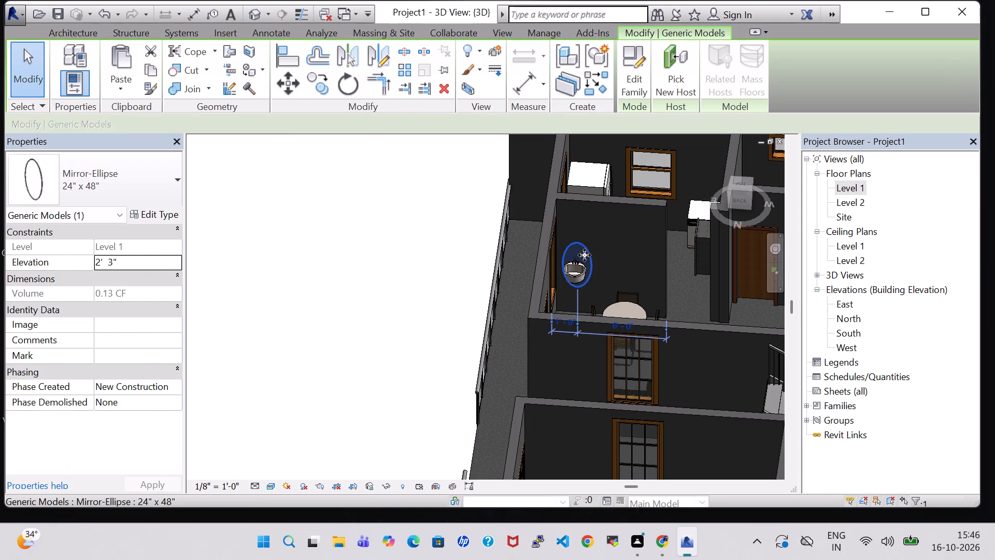
pyautogui.press('Up')
pyautogui.press('Up')
pyautogui.press('Up')
pyautogui.press('Up')
pyautogui.press('Up')
pyautogui.press('Up')
pyautogui.press('Up')
pyautogui.press('Up')
pyautogui.press('Up')
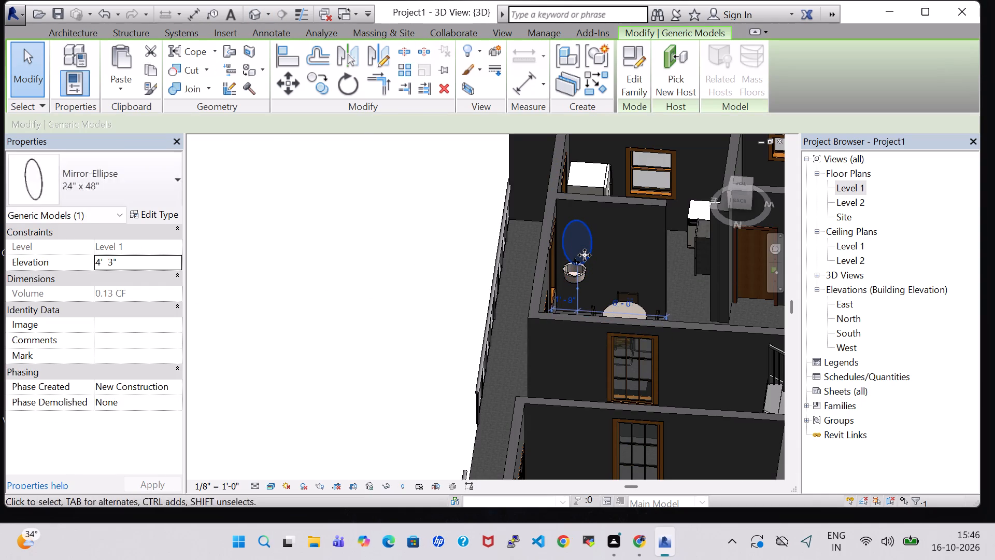
pyautogui.press('Up')
pyautogui.press('Up')
pyautogui.press('Left')
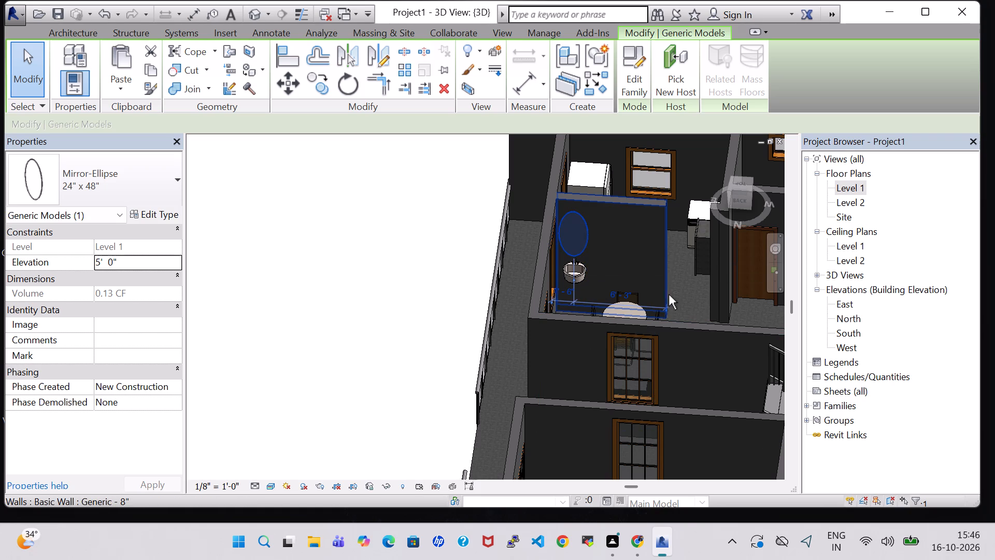
pyautogui.press('Escape')
# Nudge the mirror and the round sink one increment each away from the outer wall.
pyautogui.keyDown('shift'); pyautogui.moveTo(672, 297); pyautogui.dragTo(684, 282, button='middle'); pyautogui.keyUp('shift')
pyautogui.click(524, 258)
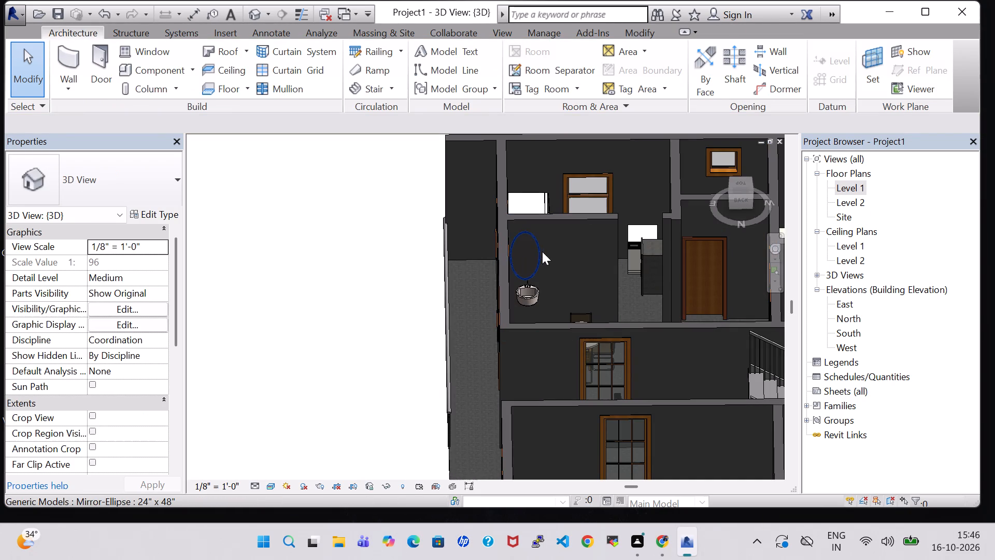
pyautogui.click(537, 251)
pyautogui.press('Right')
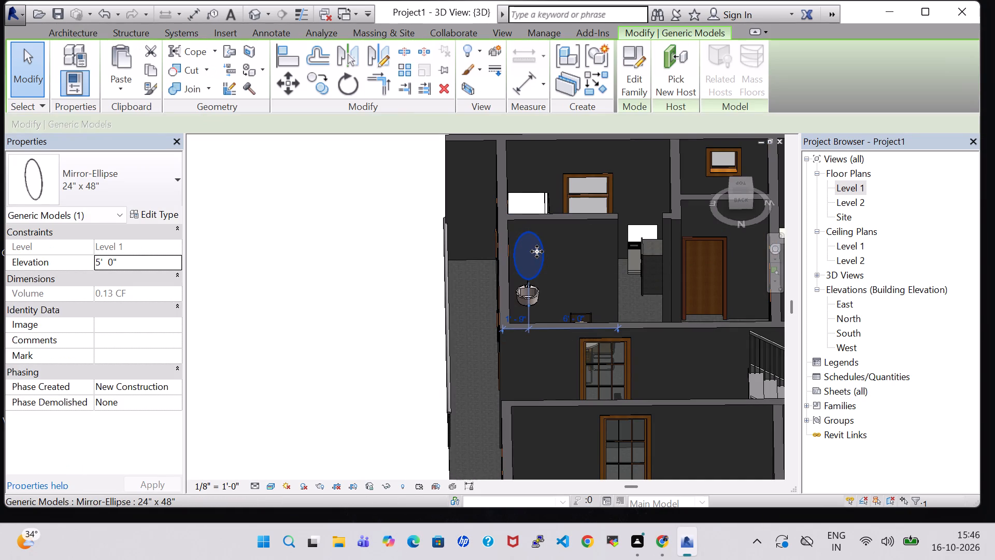
pyautogui.click(527, 295)
pyautogui.press('Right')
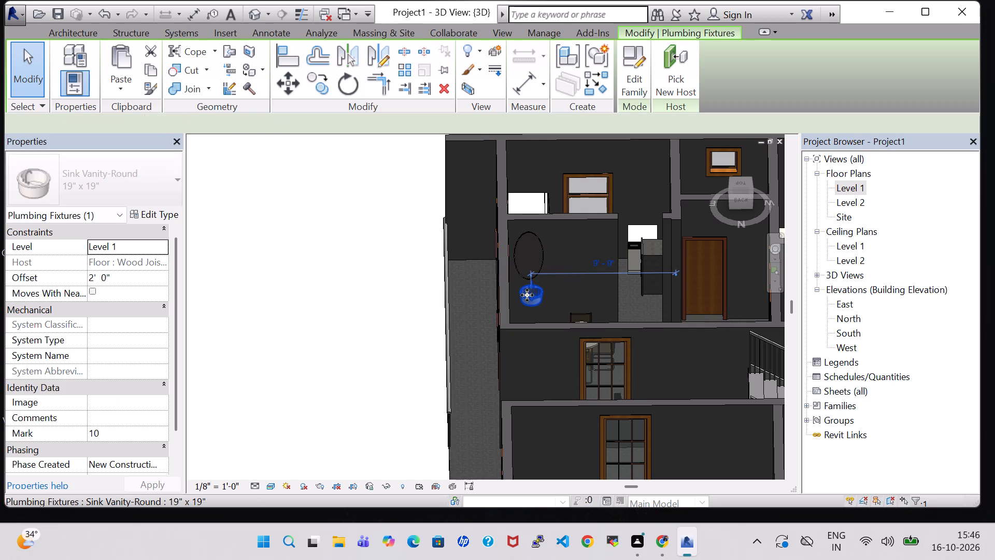
pyautogui.click(323, 257)
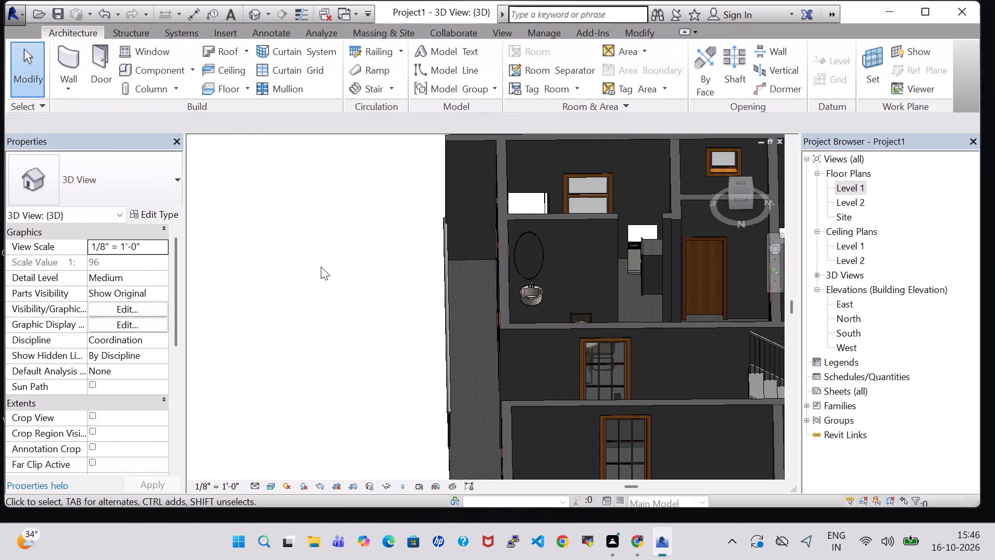
# Change the elliptical mirror above the round sink to the 24" x 12" type.
pyautogui.keyDown('shift'); pyautogui.moveTo(590, 270); pyautogui.dragTo(590, 294, button='middle'); pyautogui.keyUp('shift')
pyautogui.scroll(4, 568, 210)
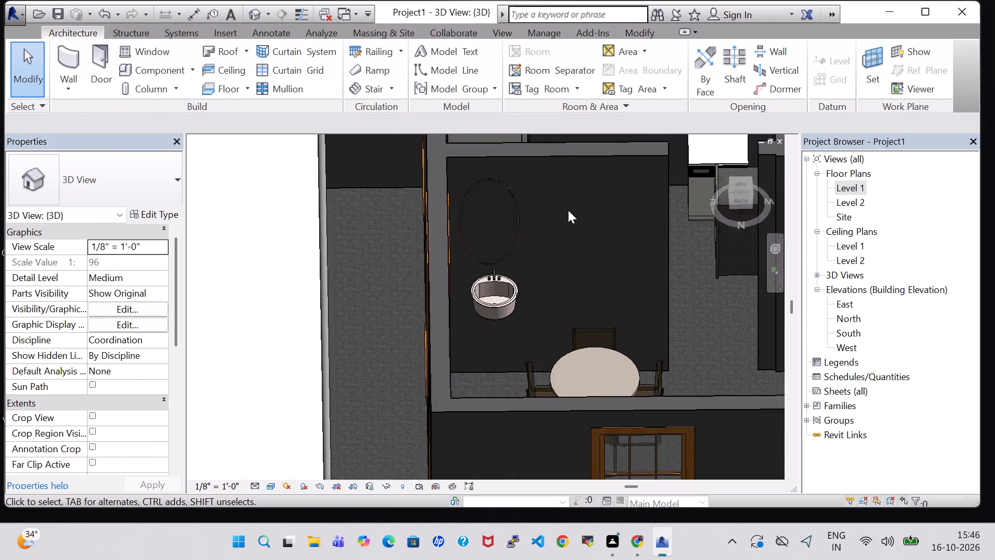
pyautogui.scroll(4, 568, 210)
pyautogui.keyDown('shift'); pyautogui.moveTo(566, 212); pyautogui.dragTo(566, 204, button='middle'); pyautogui.keyUp('shift')
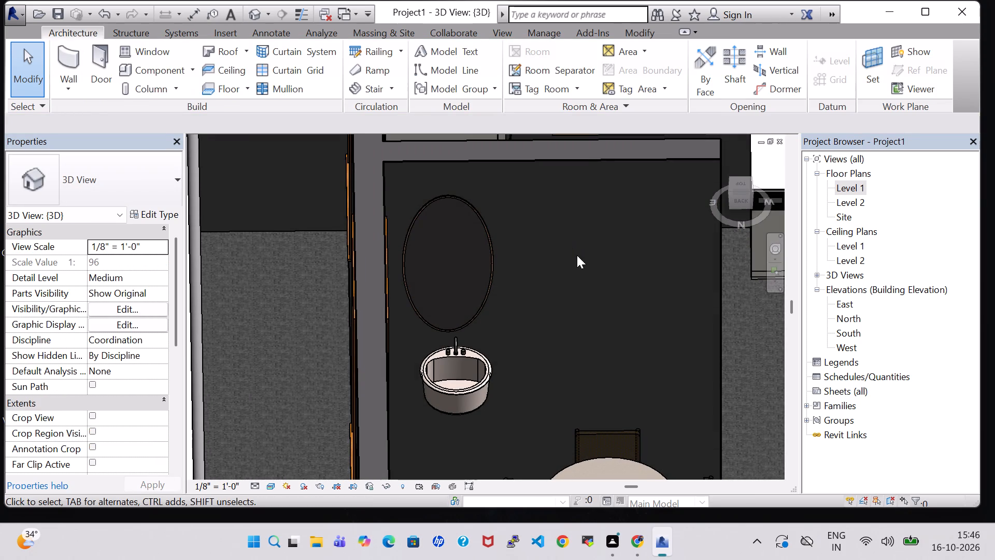
pyautogui.click(490, 246)
pyautogui.click(109, 194)
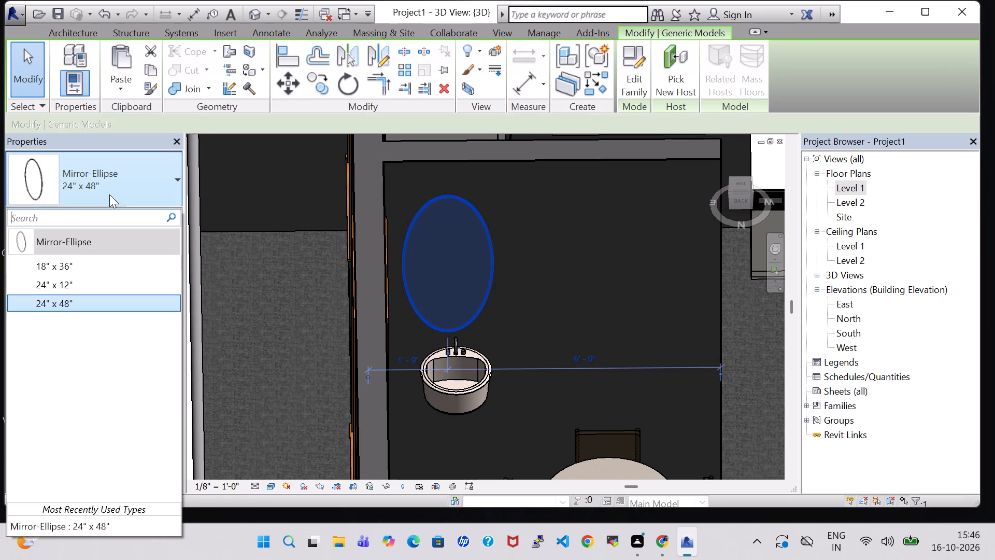
pyautogui.click(86, 286)
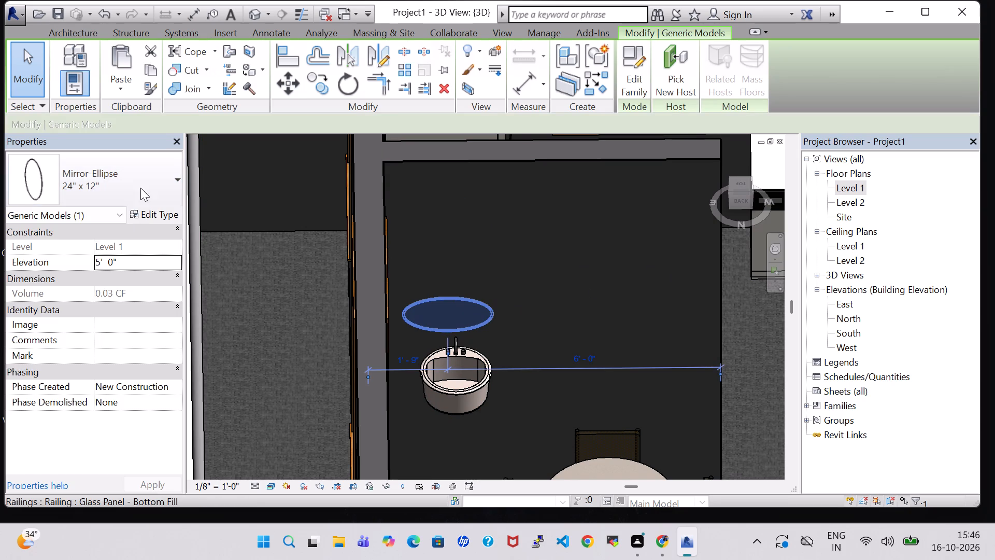
# Change the elliptical mirror above the round sink to the 18" x 36" type.
pyautogui.click(143, 179)
pyautogui.click(115, 263)
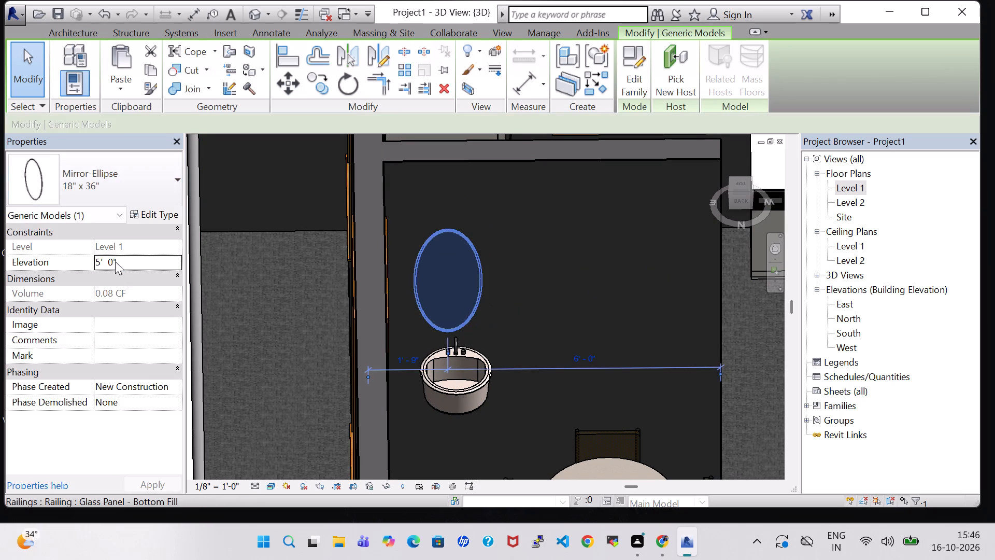
pyautogui.click(133, 182)
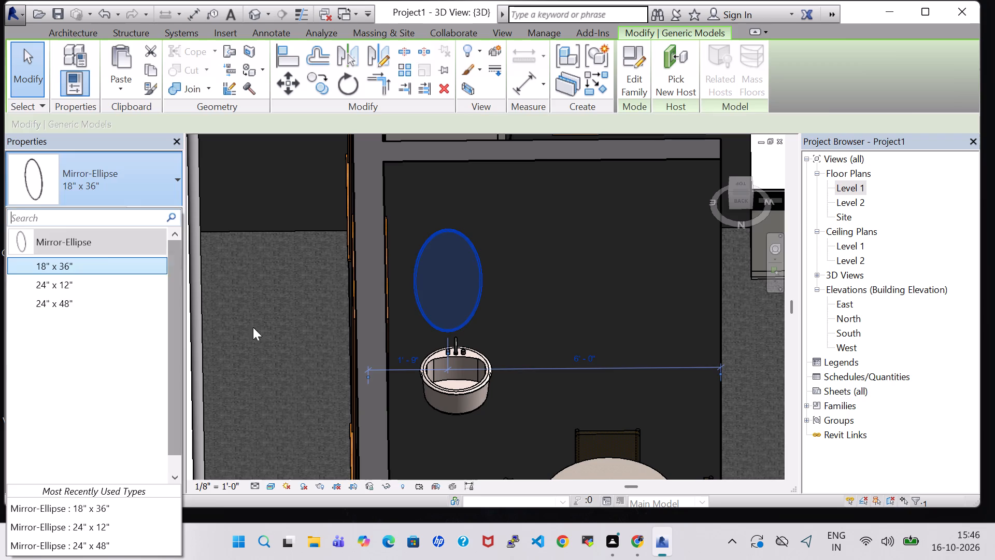
pyautogui.click(261, 339)
pyautogui.keyDown('shift'); pyautogui.moveTo(565, 316); pyautogui.dragTo(563, 307, button='middle'); pyautogui.keyUp('shift')
# On Level 1, place a 24" x 48" Mirror-Ellipse on the other unit's living hall passage wall, about 1' 10" from the bedroom wall.
pyautogui.doubleClick(857, 191)
pyautogui.scroll(-4, 457, 252)
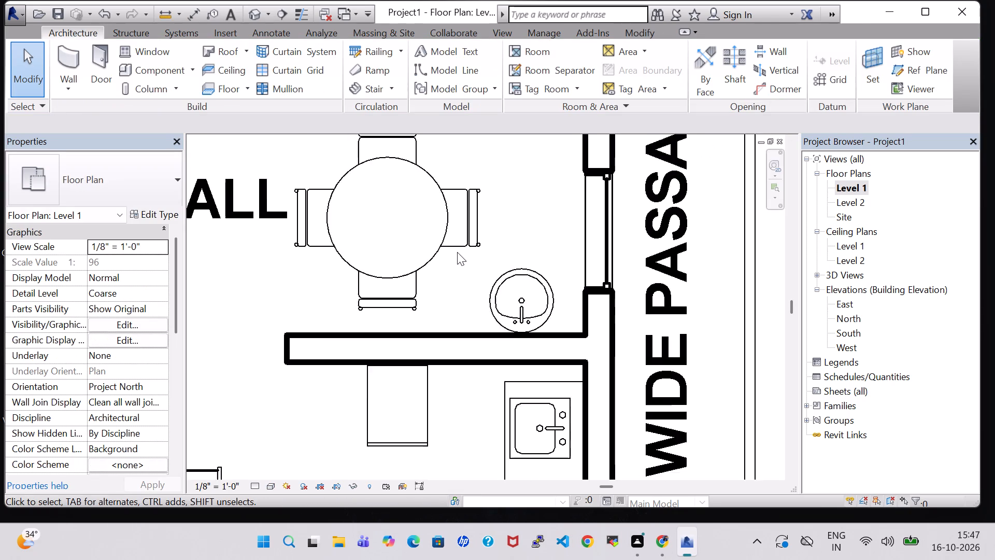
pyautogui.scroll(-6, 457, 252)
pyautogui.moveTo(608, 333); pyautogui.dragTo(599, 429, button='middle')
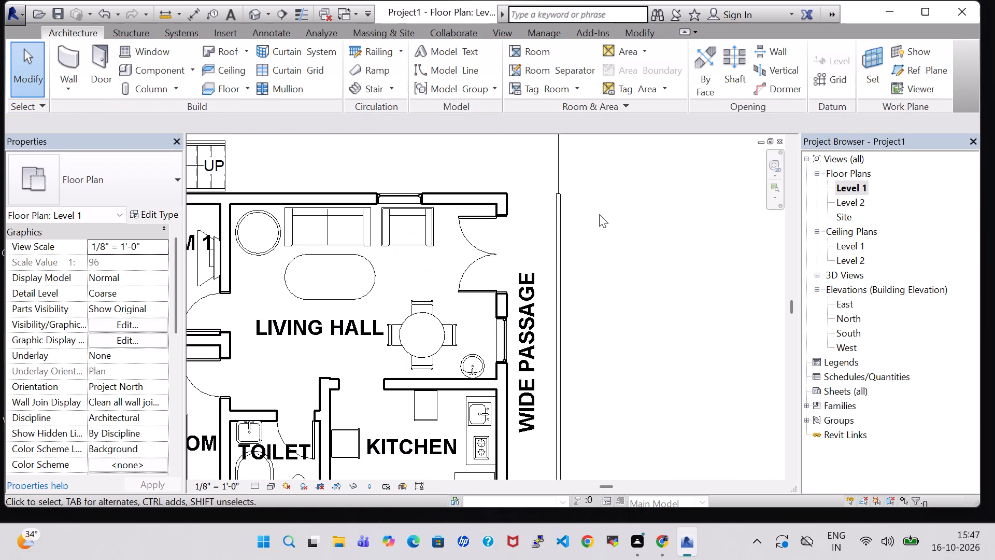
pyautogui.scroll(-1, 599, 214)
pyautogui.moveTo(599, 214); pyautogui.dragTo(615, 298, button='middle')
pyautogui.click(140, 69)
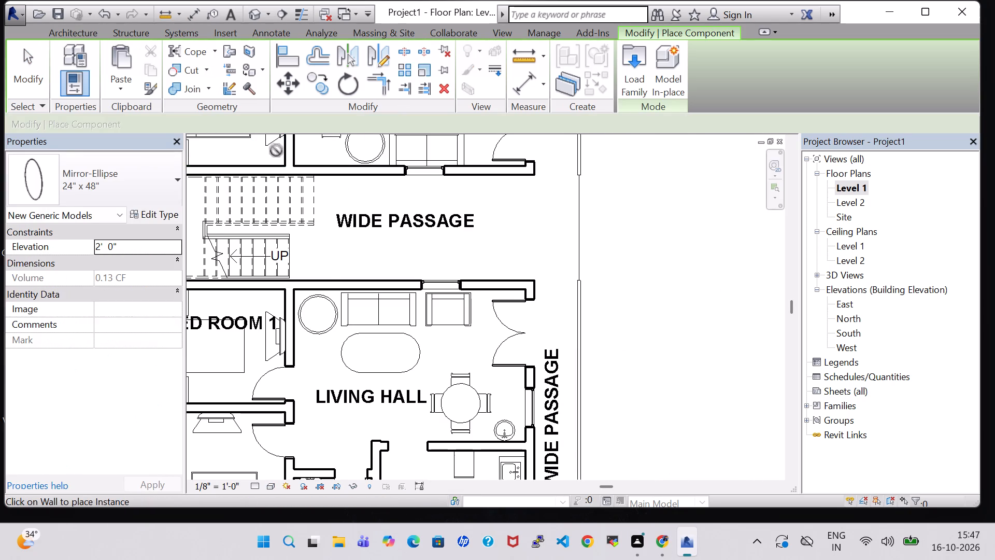
pyautogui.scroll(-2, 368, 247)
pyautogui.moveTo(368, 247); pyautogui.dragTo(389, 393, button='middle')
pyautogui.scroll(5, 389, 277)
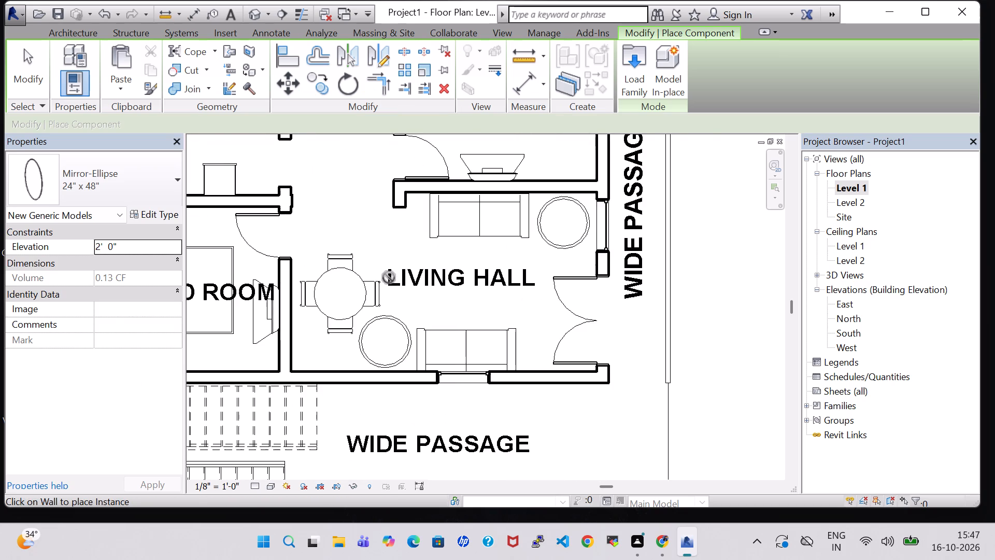
pyautogui.scroll(5, 294, 370)
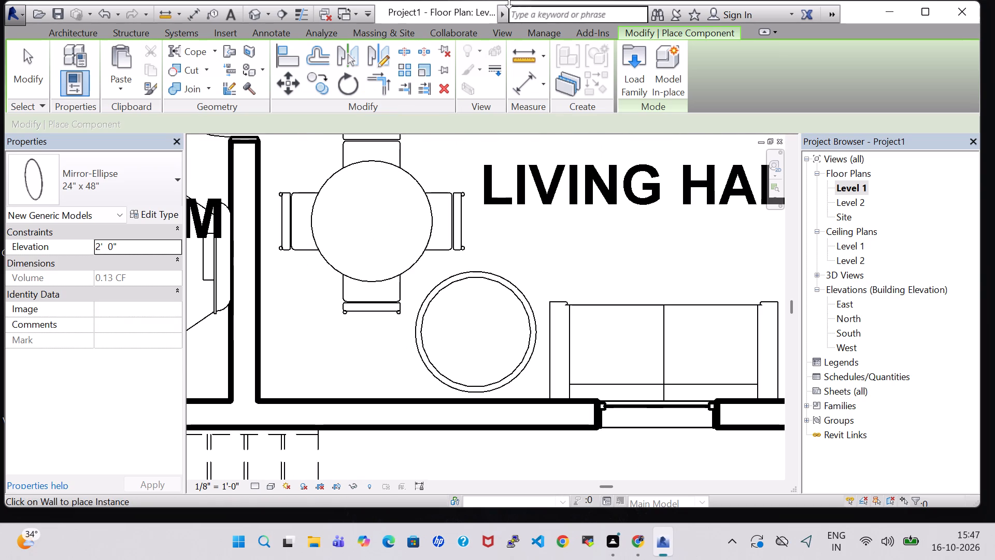
pyautogui.click(259, 13)
pyautogui.scroll(-4, 562, 252)
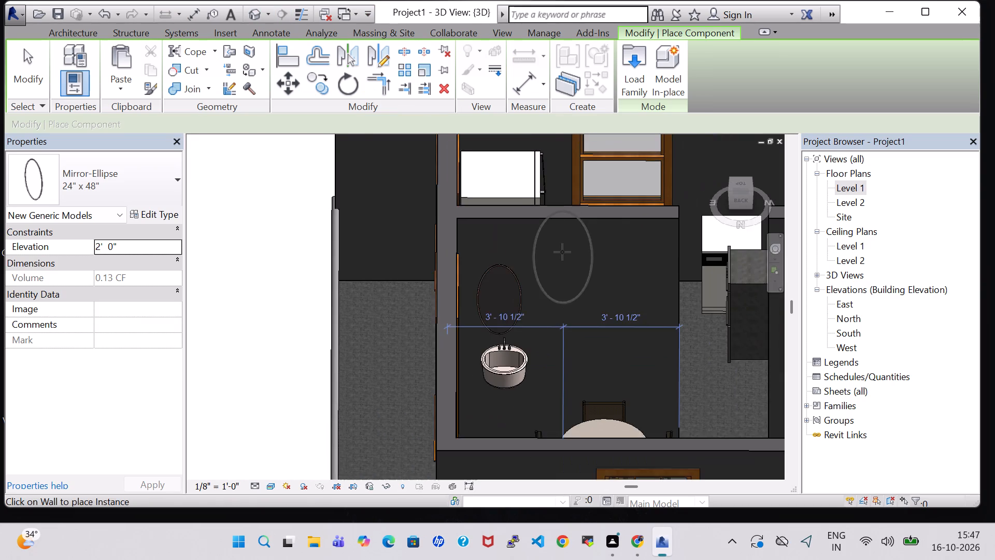
pyautogui.doubleClick(850, 190)
pyautogui.scroll(4, 275, 289)
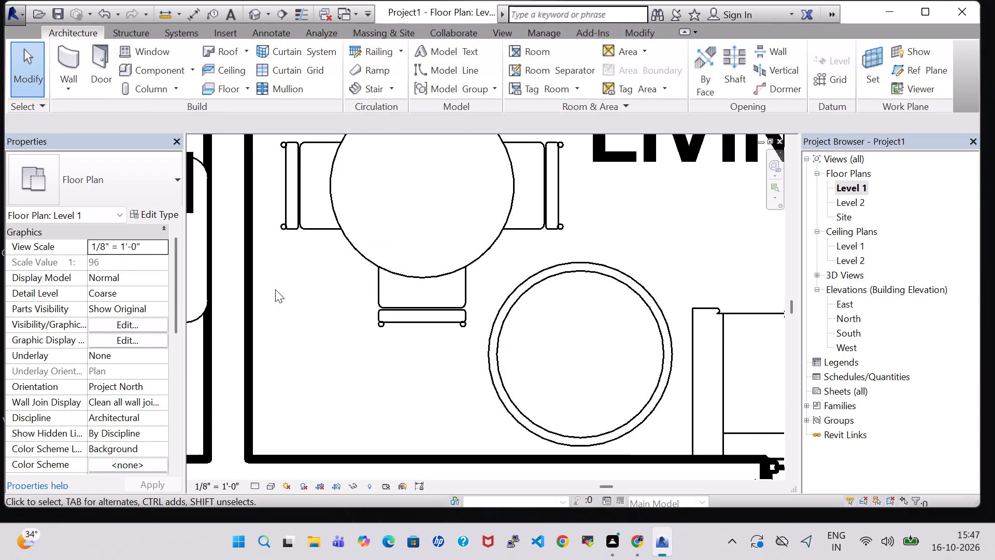
pyautogui.scroll(-3, 299, 259)
pyautogui.click(148, 69)
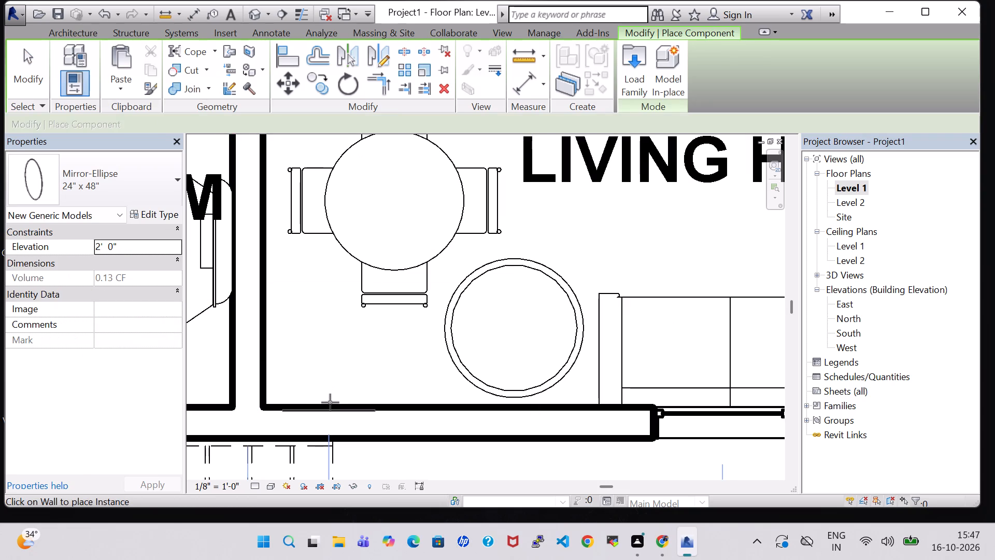
pyautogui.scroll(-4, 327, 402)
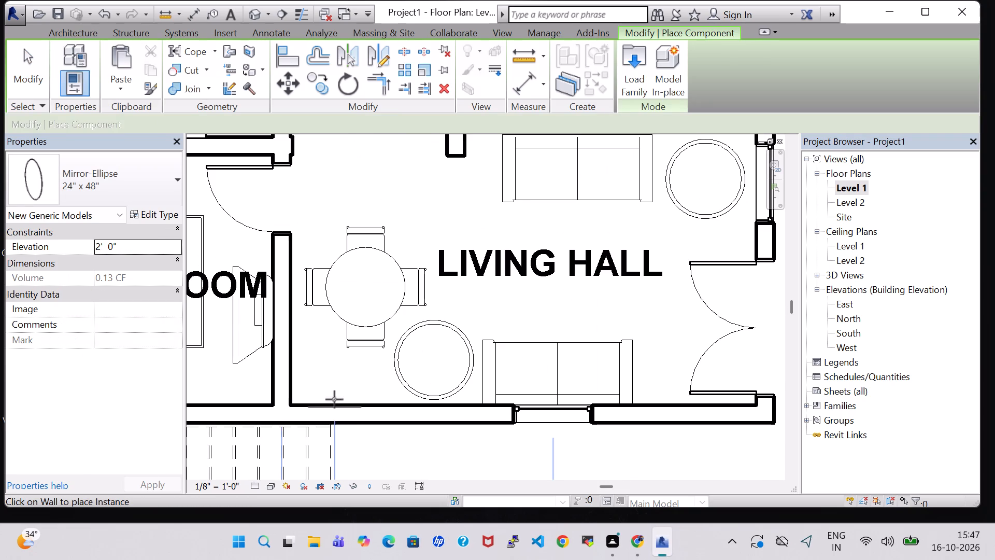
pyautogui.click(331, 402)
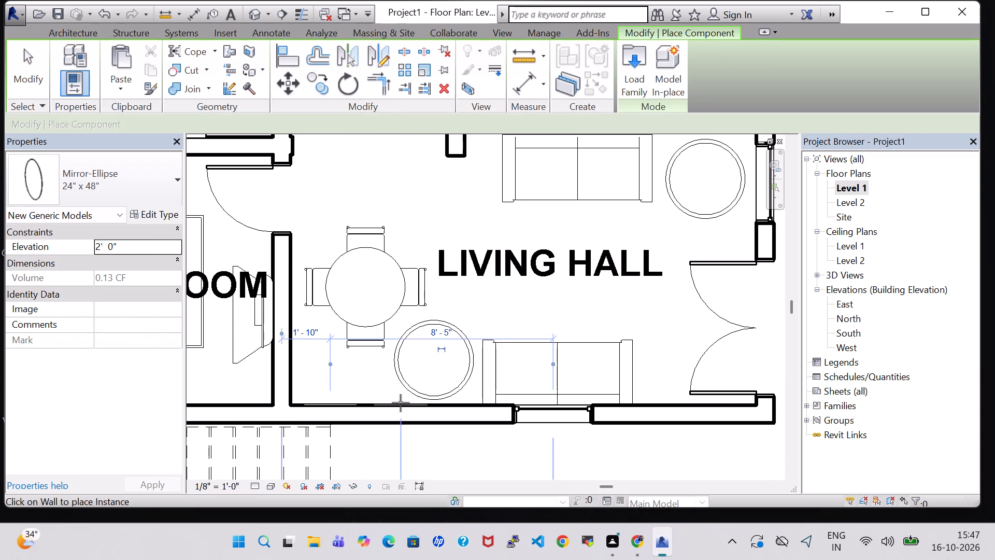
pyautogui.press('Escape')
pyautogui.press('Escape')
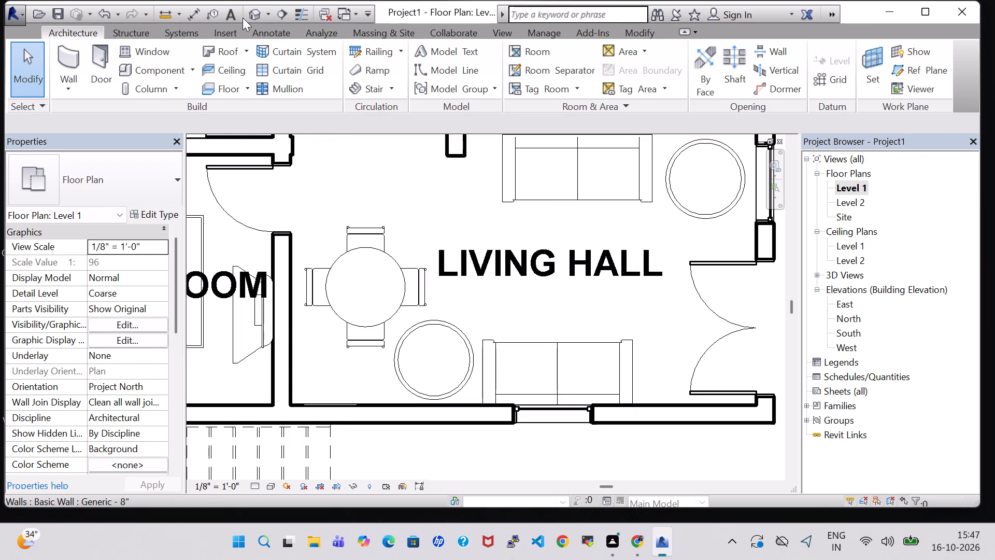
# In the 3D view, raise the new elliptical mirror behind the dining table to an elevation of 3' 7".
pyautogui.click(261, 18)
pyautogui.scroll(-3, 496, 245)
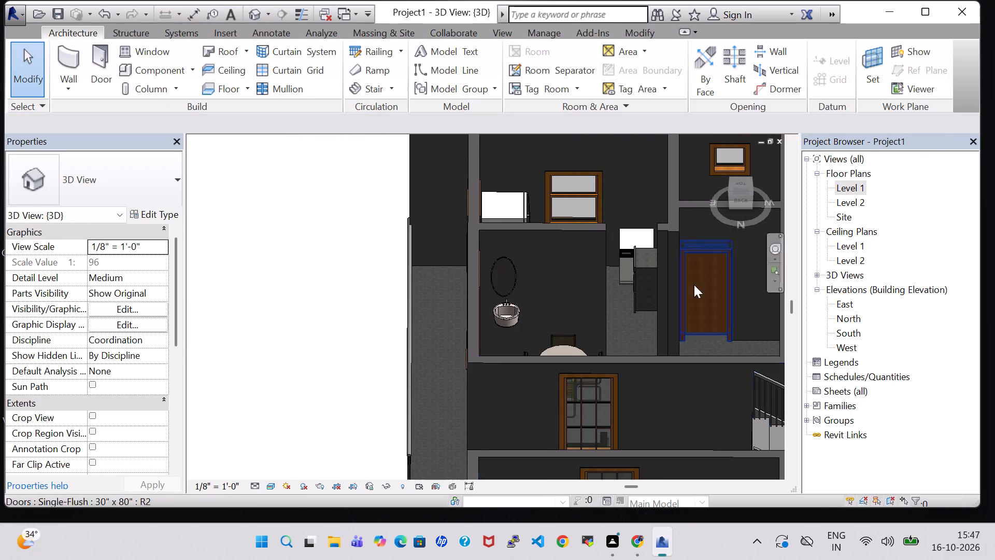
pyautogui.moveTo(732, 335); pyautogui.dragTo(480, 368, button='middle')
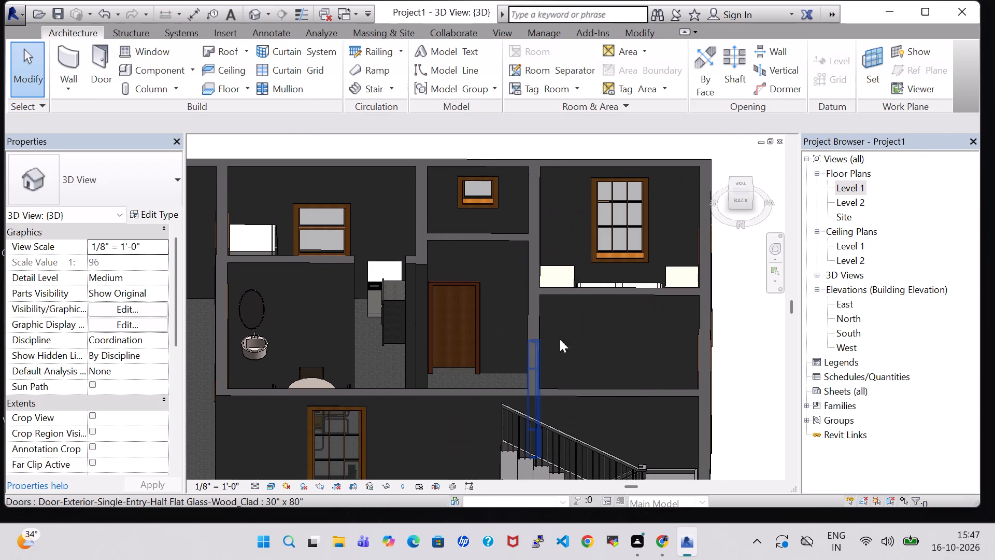
pyautogui.keyDown('shift'); pyautogui.moveTo(567, 321); pyautogui.dragTo(495, 369, button='middle'); pyautogui.keyUp('shift')
pyautogui.moveTo(553, 397); pyautogui.dragTo(457, 289, button='middle')
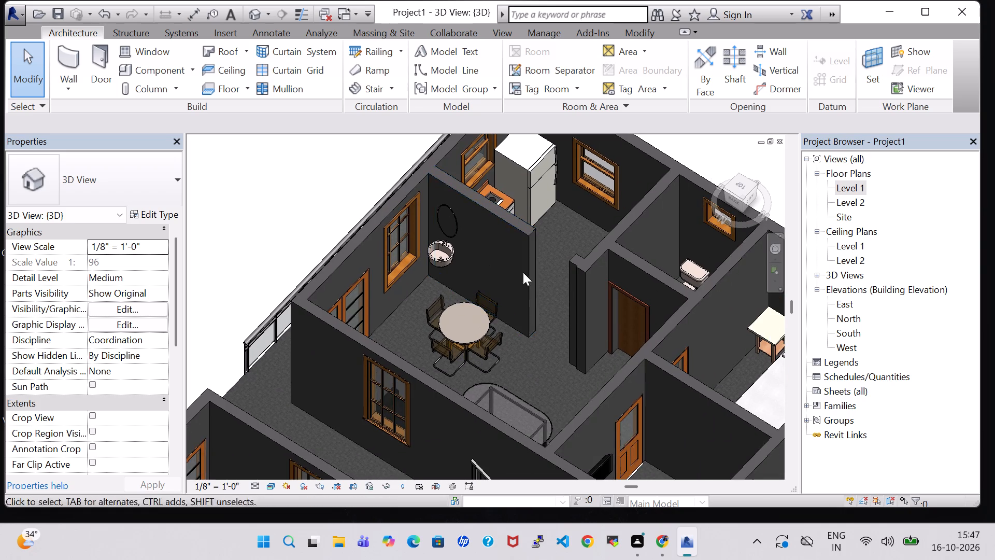
pyautogui.moveTo(533, 276); pyautogui.dragTo(408, 211, button='middle')
pyautogui.moveTo(604, 334); pyautogui.dragTo(657, 157, button='middle')
pyautogui.moveTo(324, 244); pyautogui.dragTo(448, 245, button='middle')
pyautogui.moveTo(329, 307); pyautogui.dragTo(611, 283, button='middle')
pyautogui.keyDown('shift'); pyautogui.middleClick(611, 283); pyautogui.keyUp('shift')
pyautogui.moveTo(374, 138); pyautogui.dragTo(874, 391, button='middle')
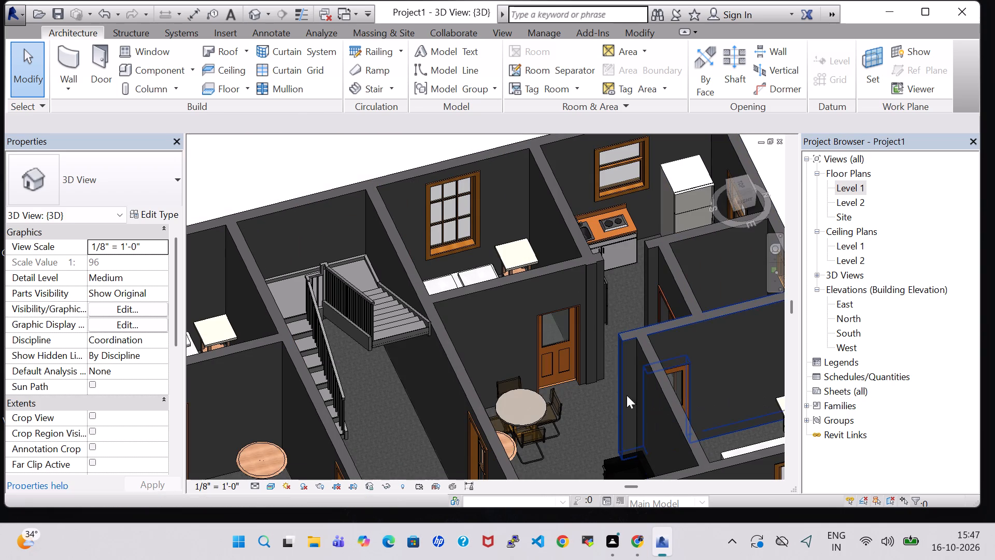
pyautogui.keyDown('shift'); pyautogui.moveTo(603, 399); pyautogui.dragTo(535, 403, button='middle'); pyautogui.keyUp('shift')
pyautogui.keyDown('shift'); pyautogui.moveTo(701, 386); pyautogui.dragTo(660, 385, button='middle'); pyautogui.keyUp('shift')
pyautogui.moveTo(741, 367); pyautogui.dragTo(558, 351, button='middle')
pyautogui.keyDown('shift'); pyautogui.middleClick(563, 348); pyautogui.keyUp('shift')
pyautogui.keyDown('shift'); pyautogui.scroll(5, 563, 348); pyautogui.keyUp('shift')
pyautogui.scroll(2, 563, 348)
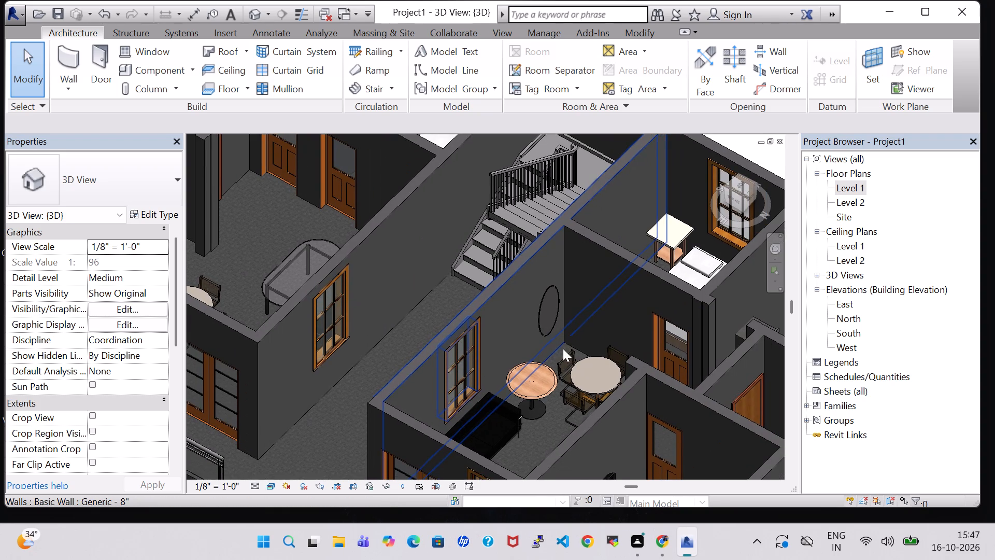
pyautogui.scroll(3, 563, 348)
pyautogui.keyDown('shift'); pyautogui.moveTo(568, 319); pyautogui.dragTo(489, 291, button='middle'); pyautogui.keyUp('shift')
pyautogui.moveTo(573, 339); pyautogui.dragTo(243, 115, button='middle')
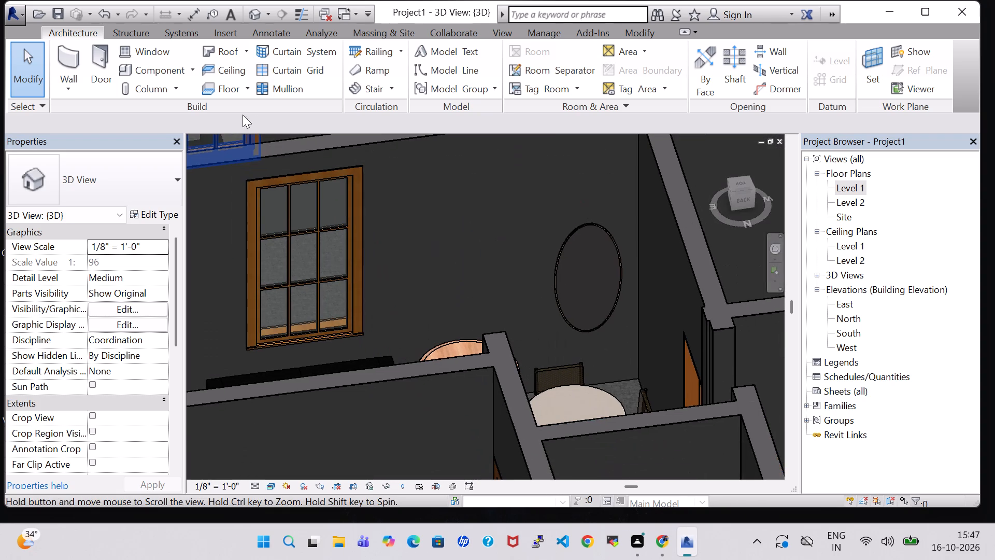
pyautogui.click(591, 227)
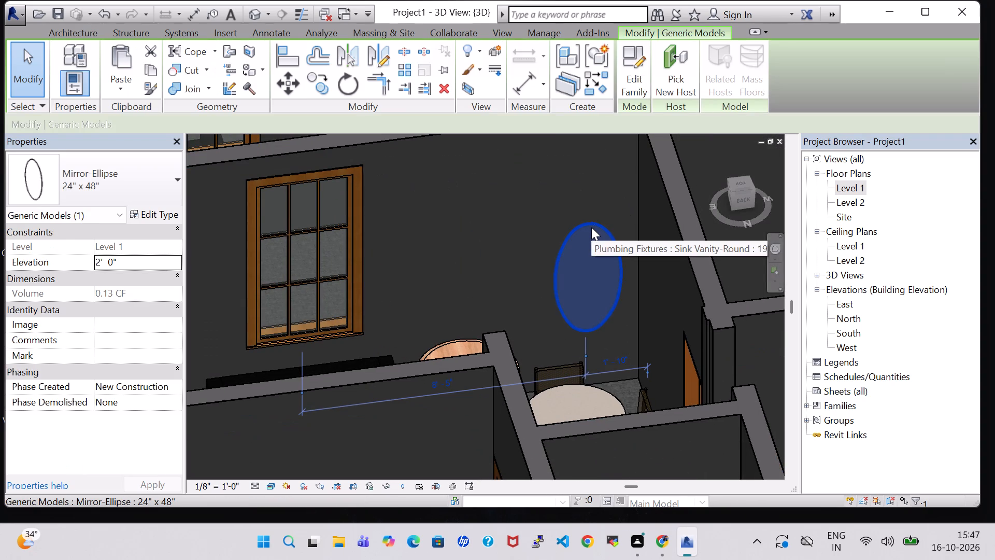
pyautogui.press('Up')
pyautogui.press('Up')
pyautogui.press('Up')
pyautogui.press('Up')
pyautogui.press('Up')
pyautogui.press('Up')
pyautogui.press('Up')
pyautogui.press('Up')
pyautogui.press('Up')
pyautogui.press('Up')
pyautogui.press('Up')
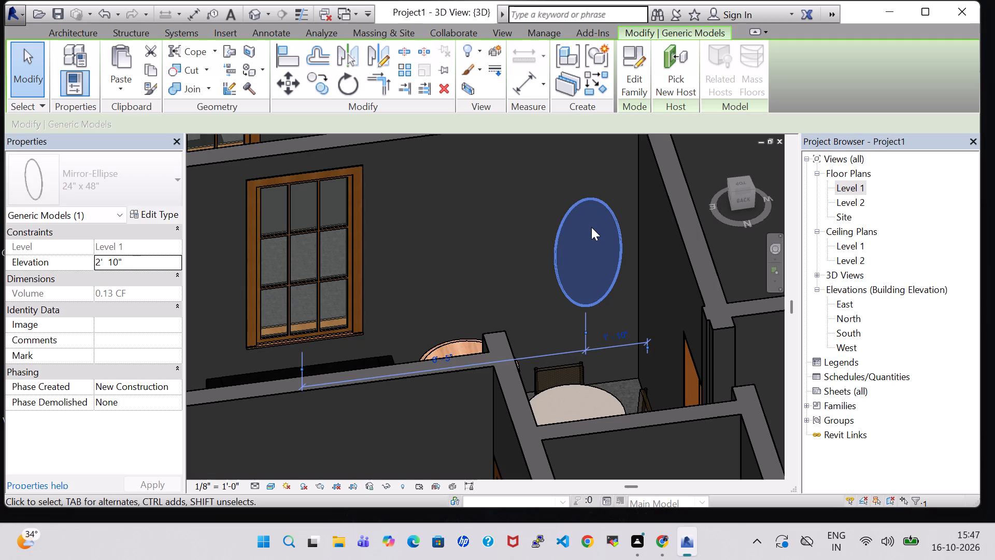
pyautogui.press('Up')
pyautogui.press('Up')
pyautogui.press('Up')
pyautogui.press('Up')
pyautogui.press('Up')
pyautogui.press('Up')
pyautogui.press('Up')
pyautogui.press('Up')
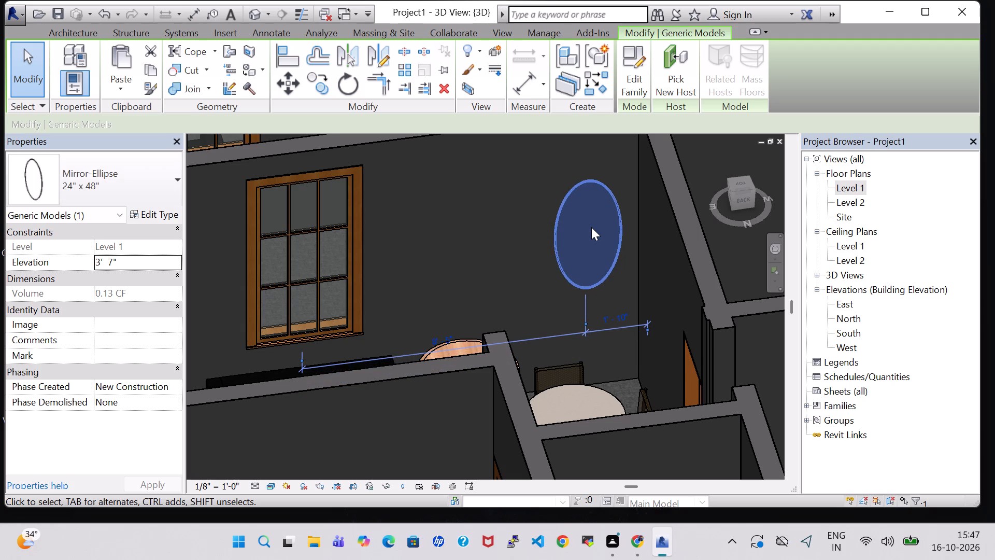
# Change the newly placed elliptical mirror to the 18" x 36" type.
pyautogui.click(123, 191)
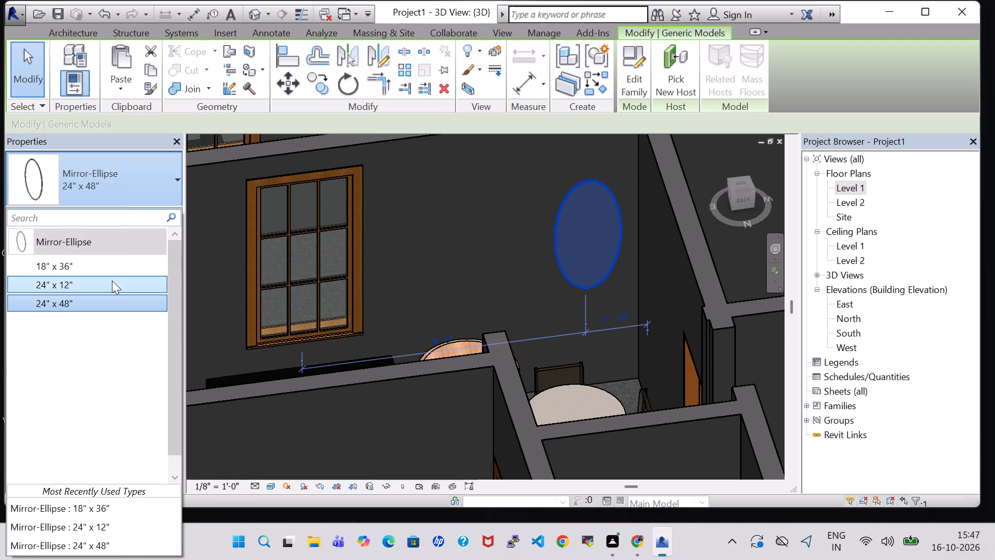
pyautogui.click(112, 283)
pyautogui.click(88, 149)
pyautogui.click(92, 181)
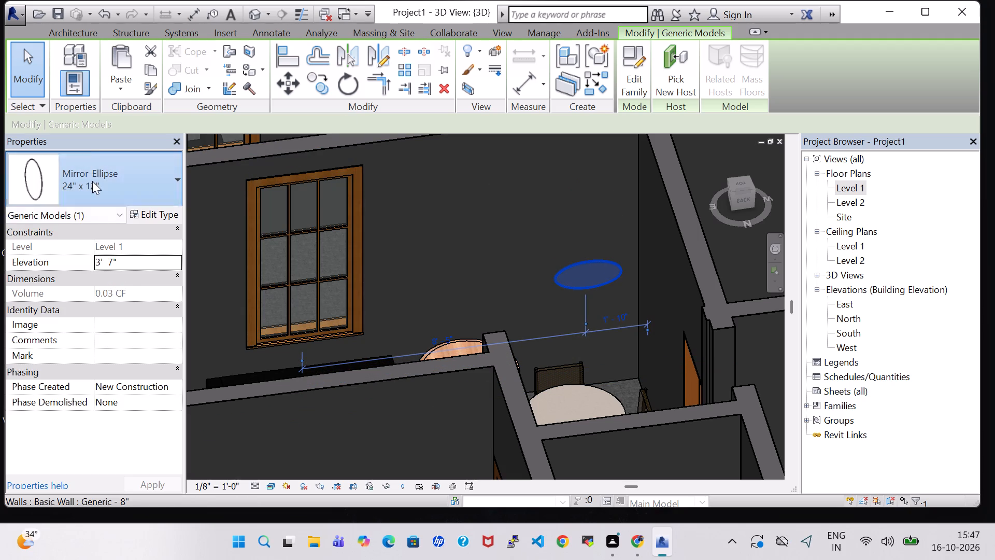
pyautogui.click(116, 262)
# Raise the 18" x 36" mirror on the passage wall to an elevation of 4' 4".
pyautogui.press('Up')
pyautogui.press('Up')
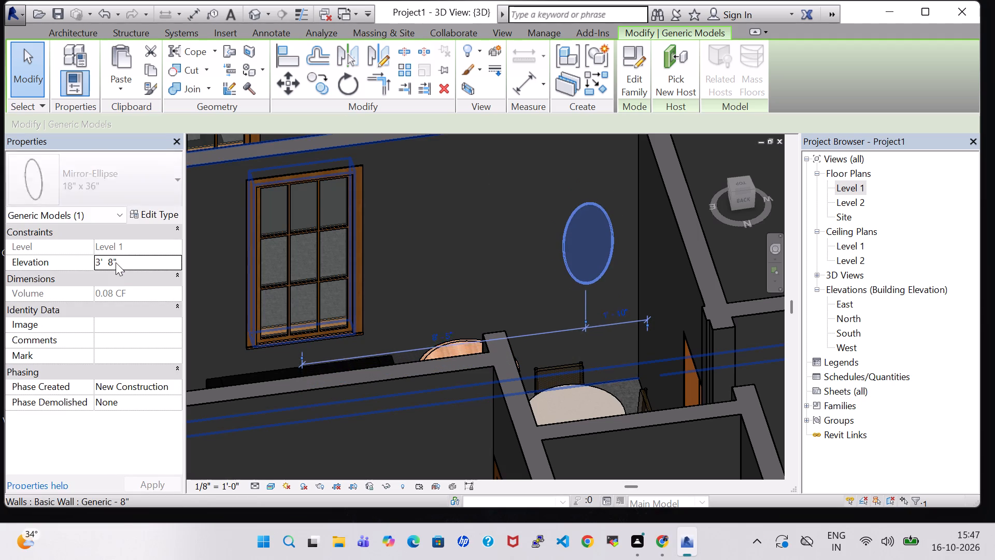
pyautogui.press('Up')
pyautogui.press('Up')
pyautogui.press('Up')
pyautogui.press('Up')
pyautogui.press('Up')
pyautogui.press('Up')
pyautogui.press('Up')
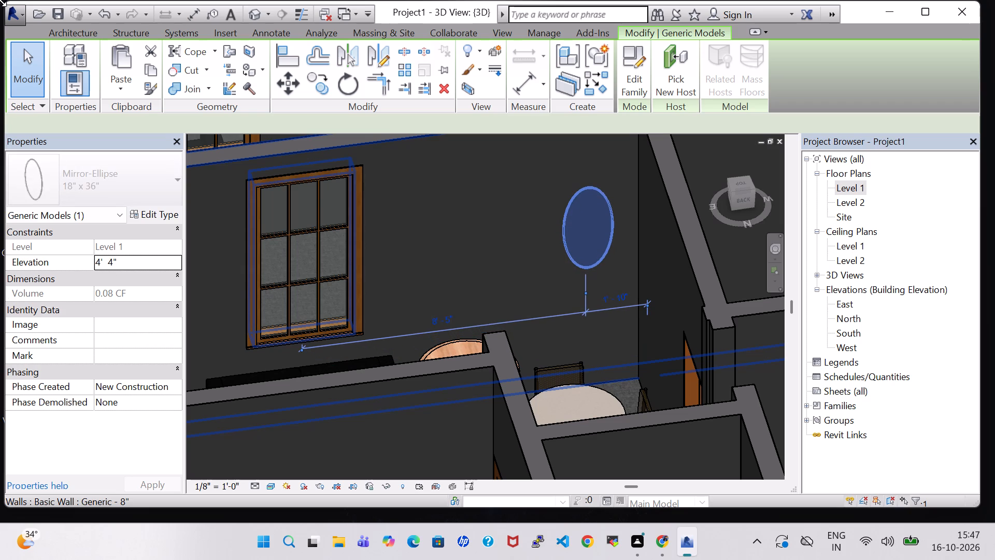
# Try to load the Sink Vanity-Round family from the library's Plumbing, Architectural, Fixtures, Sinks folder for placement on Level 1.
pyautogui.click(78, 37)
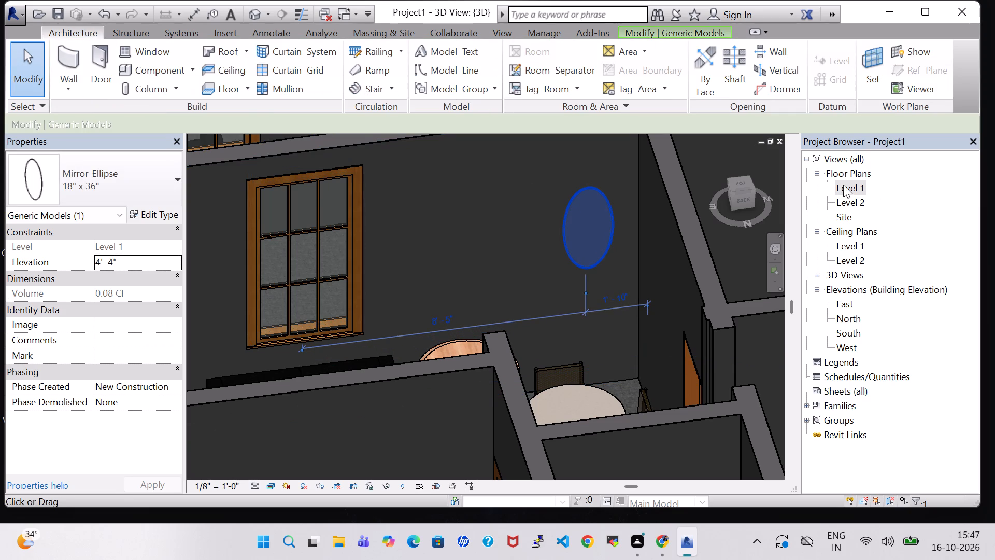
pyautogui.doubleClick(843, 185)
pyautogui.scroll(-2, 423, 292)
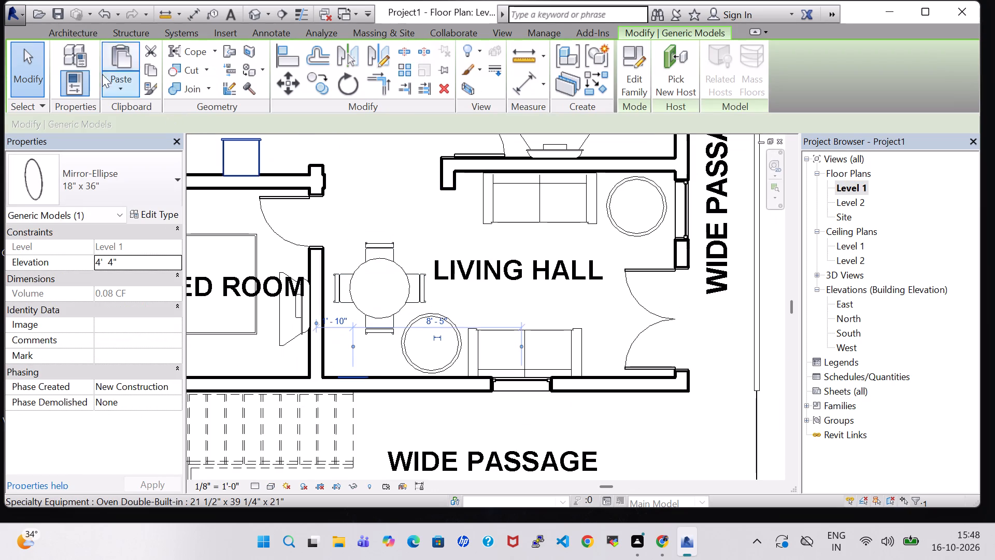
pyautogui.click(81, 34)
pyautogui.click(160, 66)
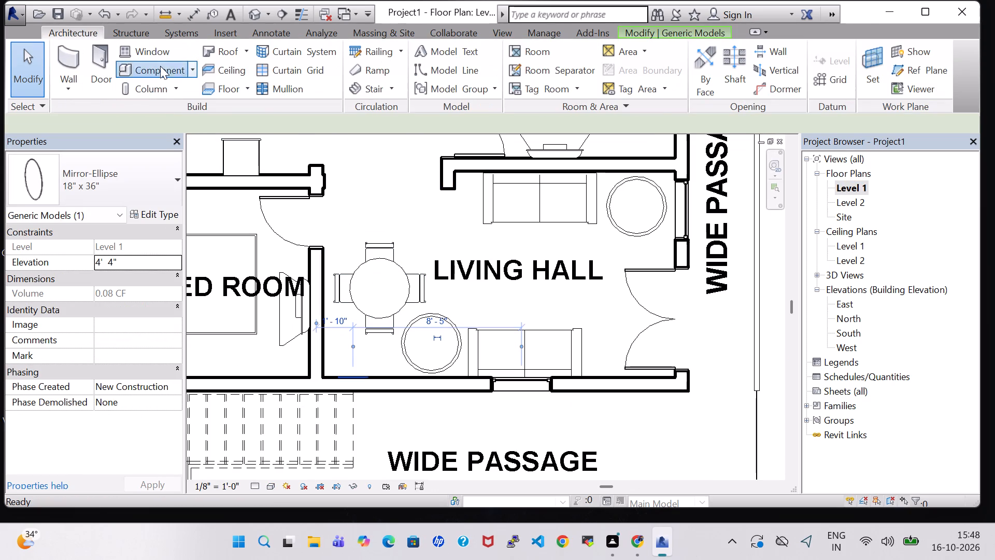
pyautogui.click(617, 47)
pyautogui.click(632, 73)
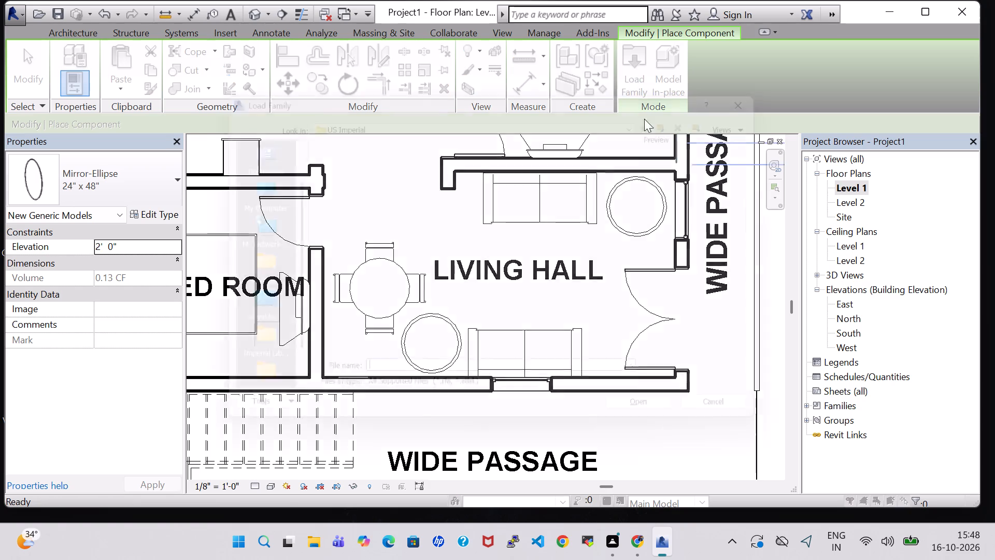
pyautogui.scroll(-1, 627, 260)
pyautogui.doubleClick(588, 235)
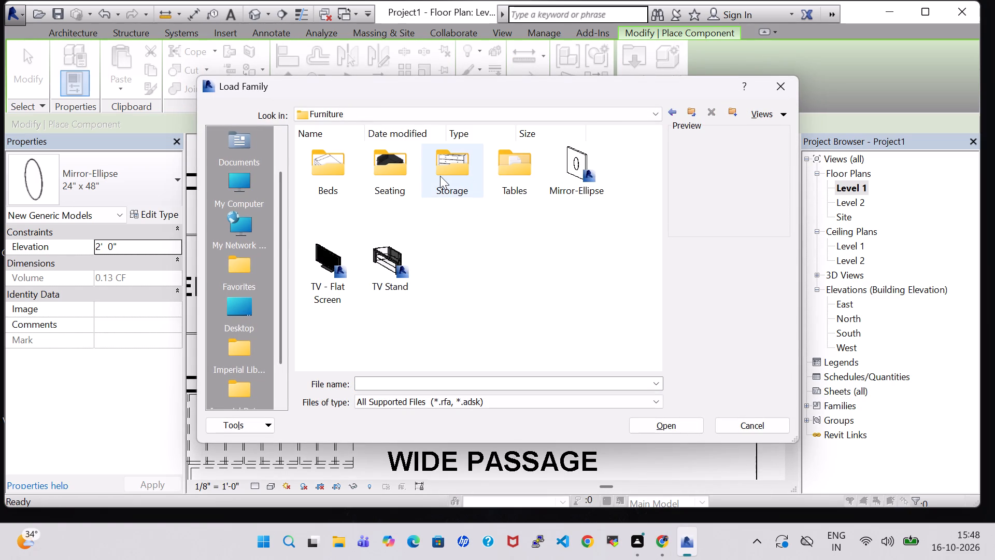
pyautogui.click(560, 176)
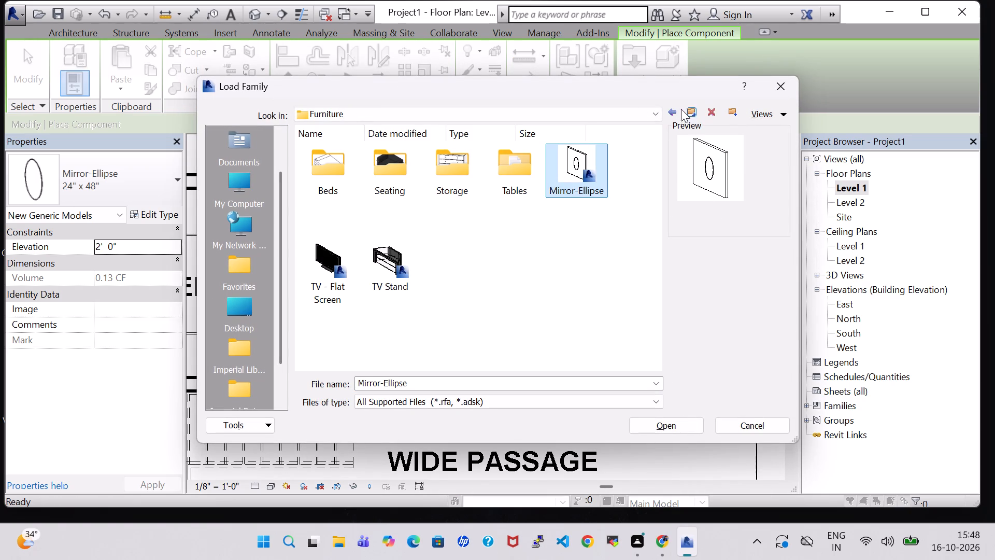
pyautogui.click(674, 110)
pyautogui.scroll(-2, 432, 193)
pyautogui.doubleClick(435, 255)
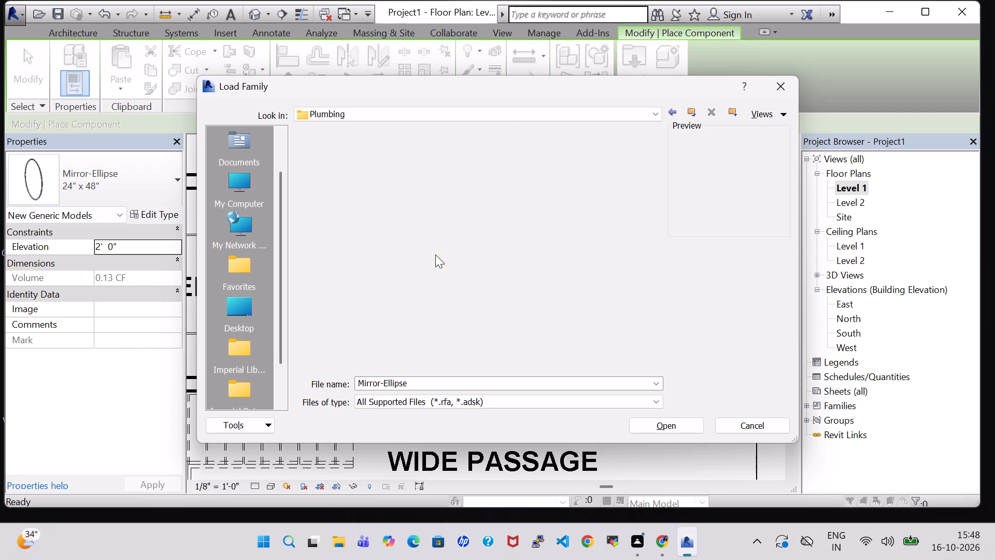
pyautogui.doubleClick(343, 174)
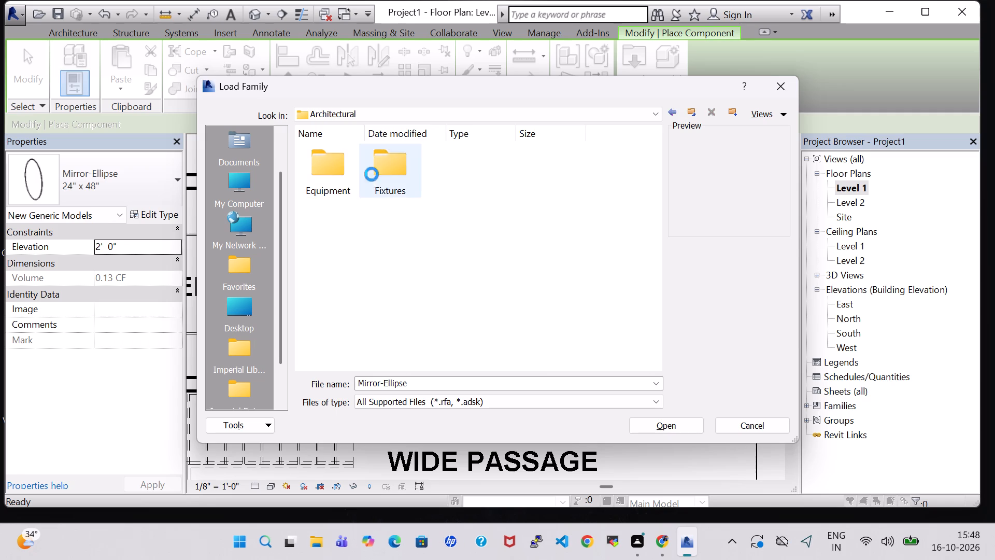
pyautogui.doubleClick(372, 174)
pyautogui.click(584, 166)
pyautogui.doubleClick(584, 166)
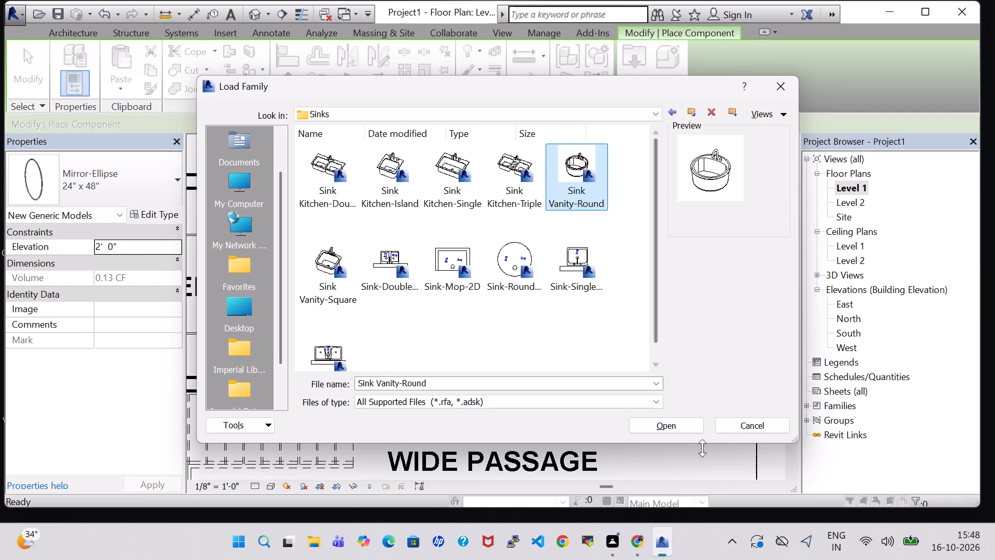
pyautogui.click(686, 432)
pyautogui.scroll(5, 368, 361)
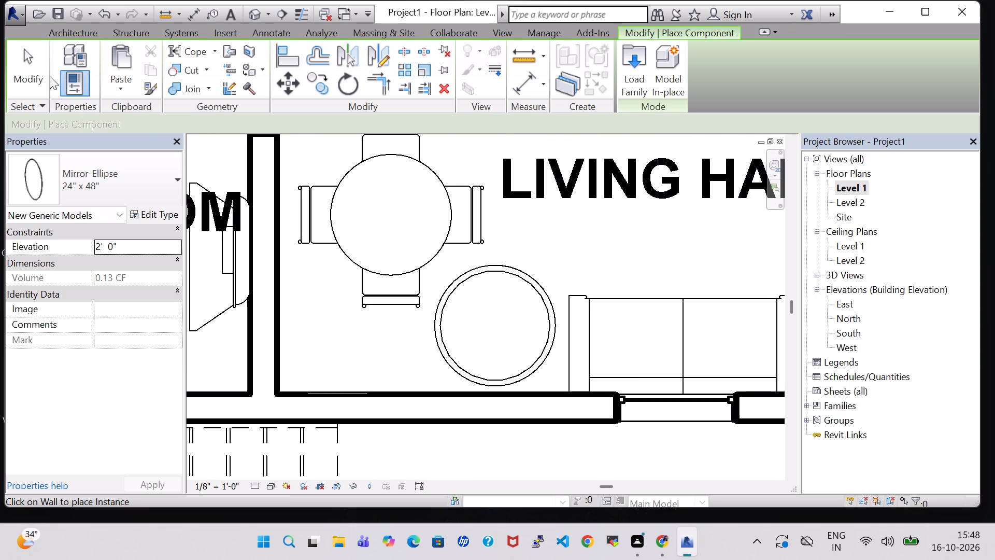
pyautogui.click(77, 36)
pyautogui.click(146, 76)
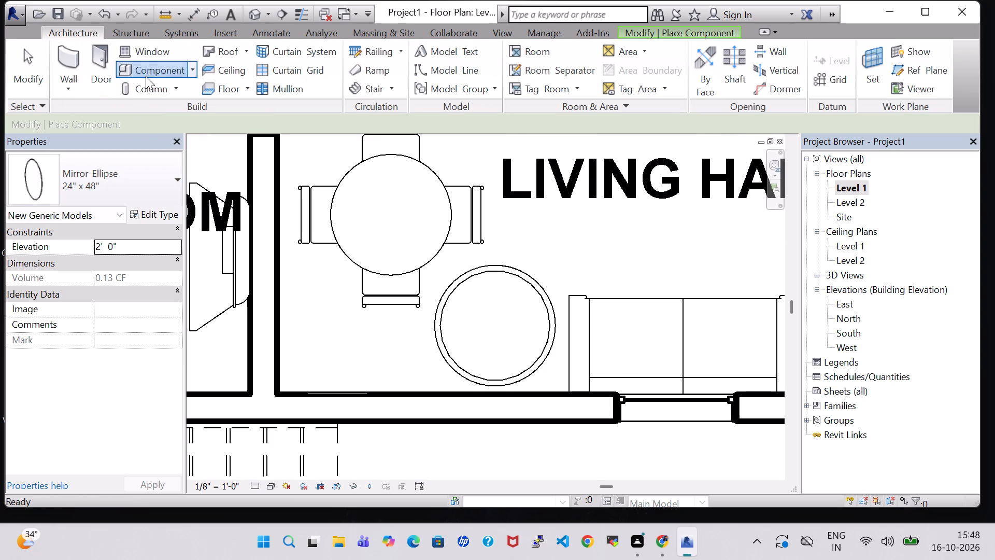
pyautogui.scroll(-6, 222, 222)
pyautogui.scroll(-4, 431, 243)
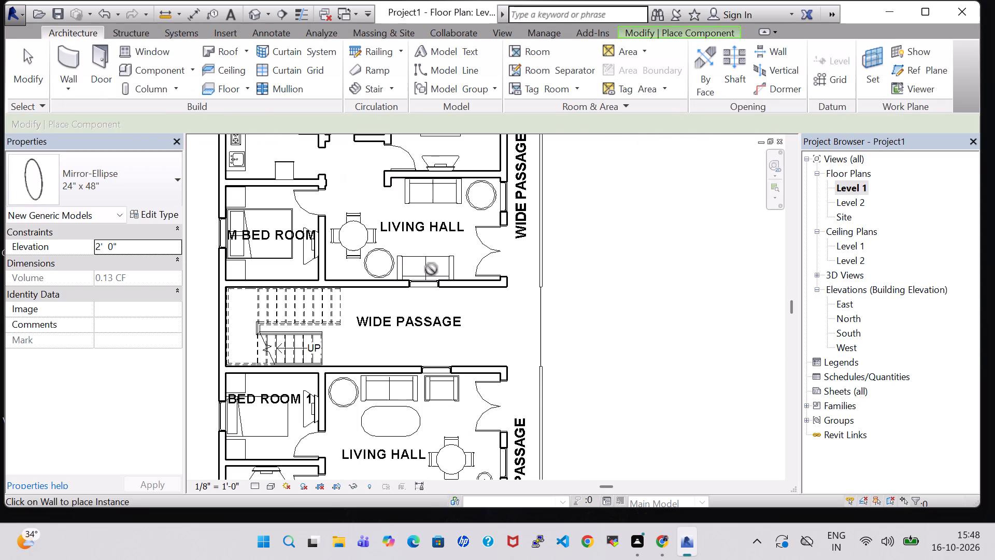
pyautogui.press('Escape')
# Copy the 19" x 19" Sink Vanity-Round from the living hall beside the kitchen and paste it by the other living hall's elliptical mirror.
pyautogui.scroll(-1, 576, 393)
pyautogui.moveTo(576, 393); pyautogui.dragTo(573, 229, button='middle')
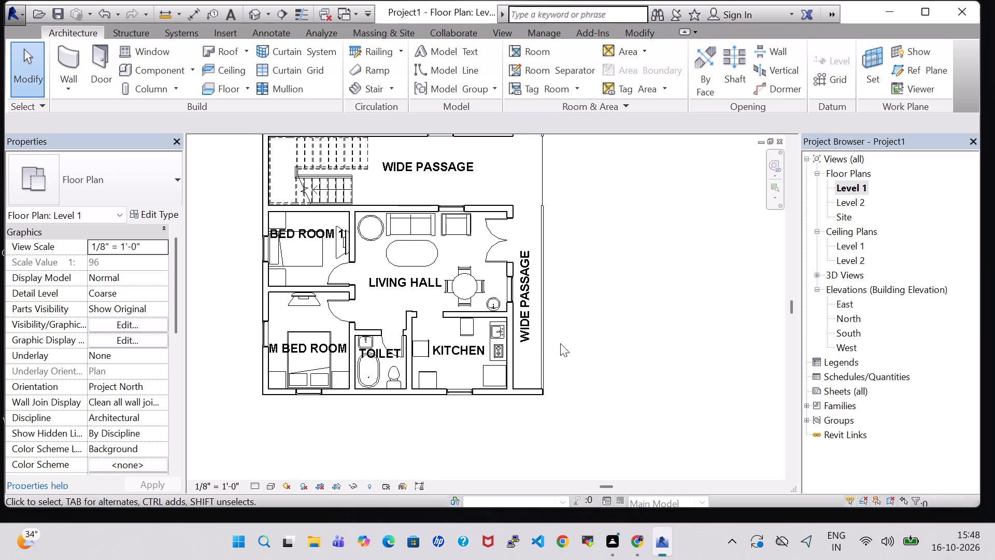
pyautogui.click(494, 303)
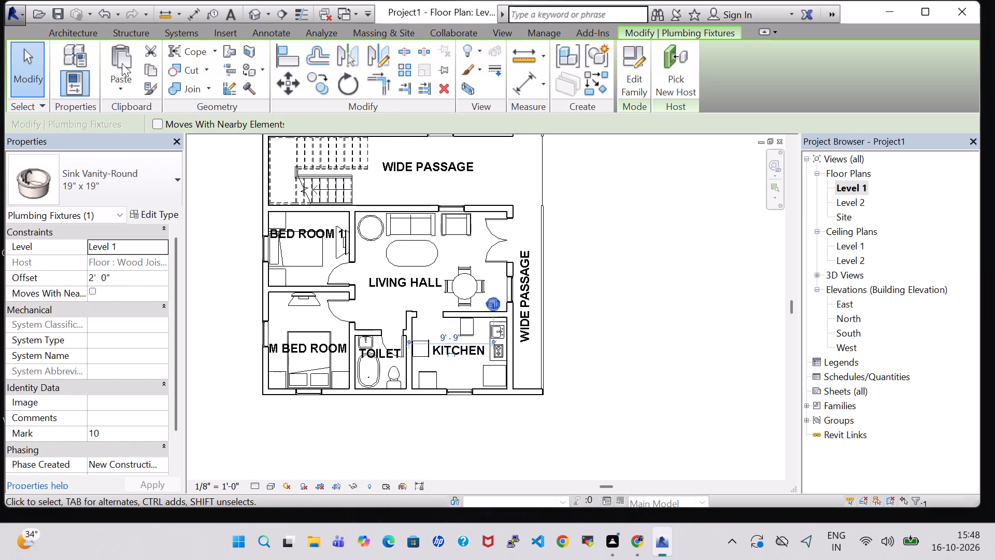
pyautogui.click(155, 71)
pyautogui.moveTo(253, 190); pyautogui.dragTo(383, 363, button='middle')
pyautogui.scroll(4, 476, 266)
pyautogui.moveTo(505, 215); pyautogui.dragTo(514, 339, button='middle')
pyautogui.moveTo(531, 325); pyautogui.dragTo(439, 295, button='middle')
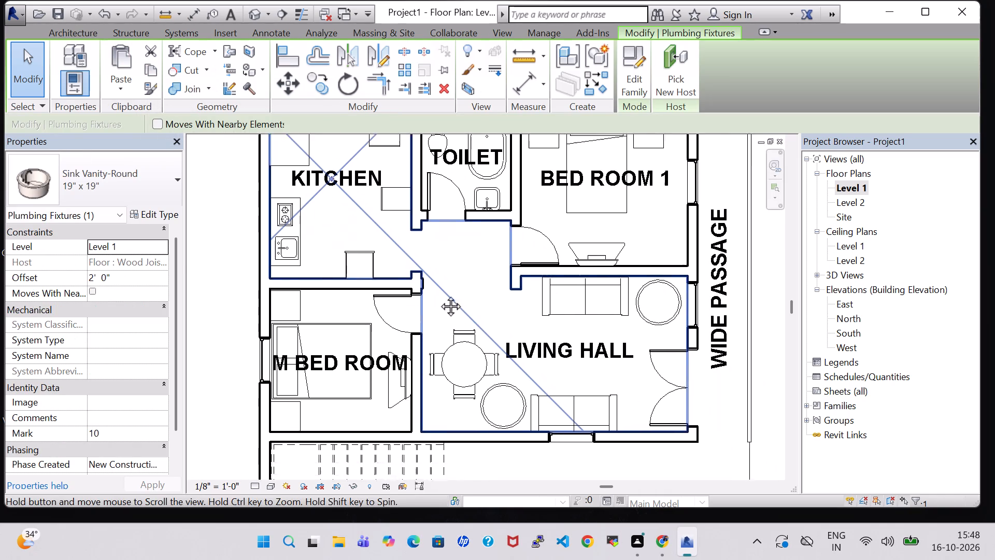
pyautogui.moveTo(439, 295); pyautogui.dragTo(432, 291, button='middle')
pyautogui.scroll(4, 433, 289)
pyautogui.moveTo(433, 289); pyautogui.dragTo(412, 204, button='middle')
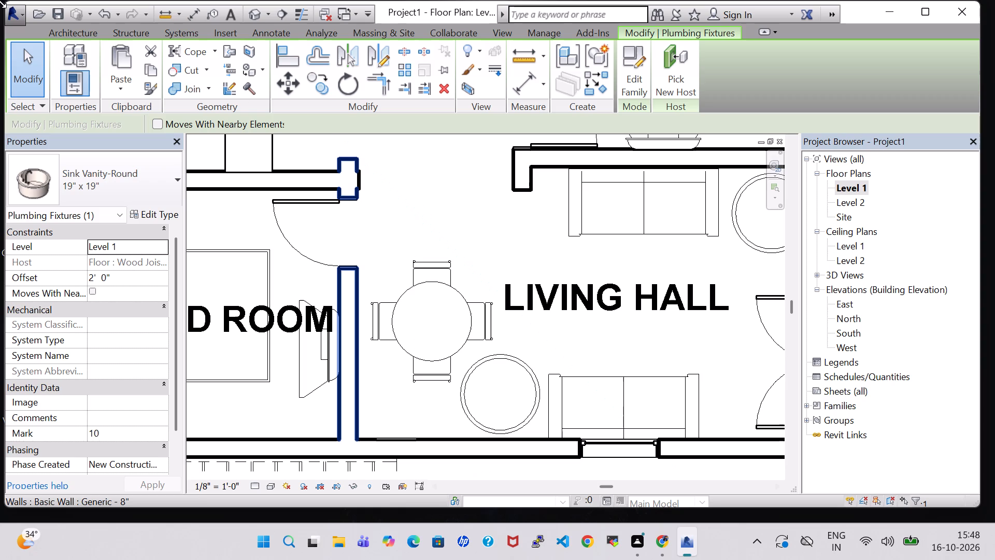
pyautogui.click(122, 77)
pyautogui.click(153, 111)
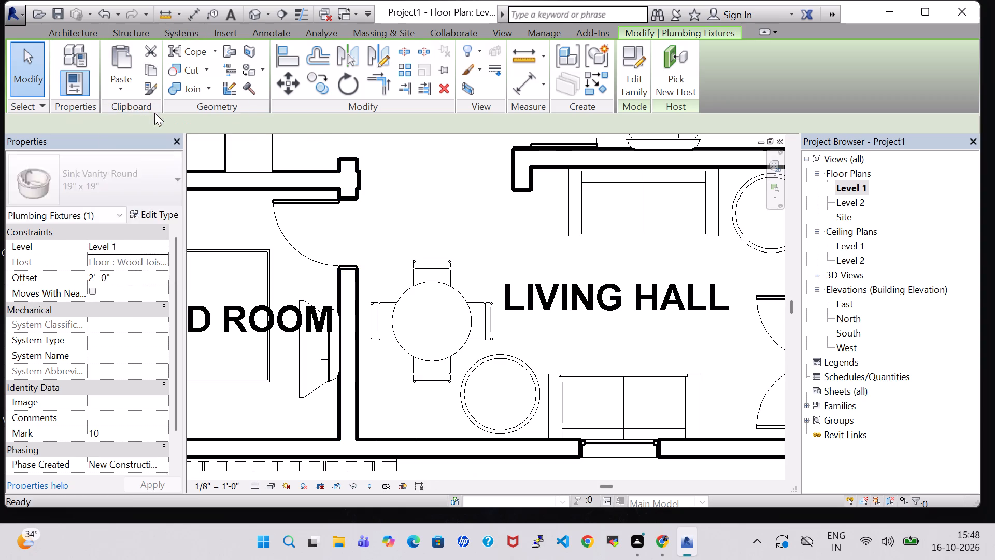
pyautogui.scroll(5, 481, 340)
pyautogui.moveTo(473, 322); pyautogui.dragTo(485, 200, button='middle')
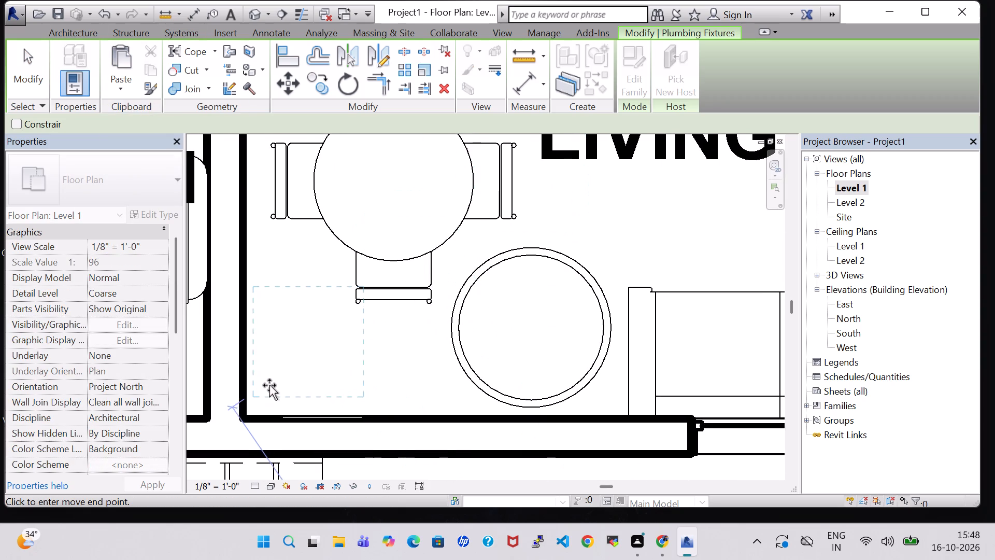
pyautogui.click(281, 401)
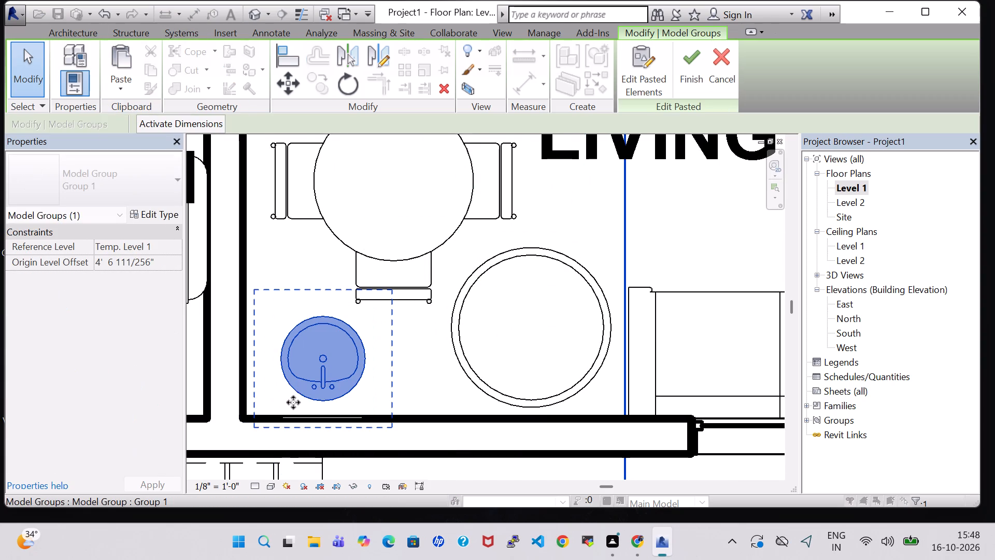
pyautogui.press('Escape')
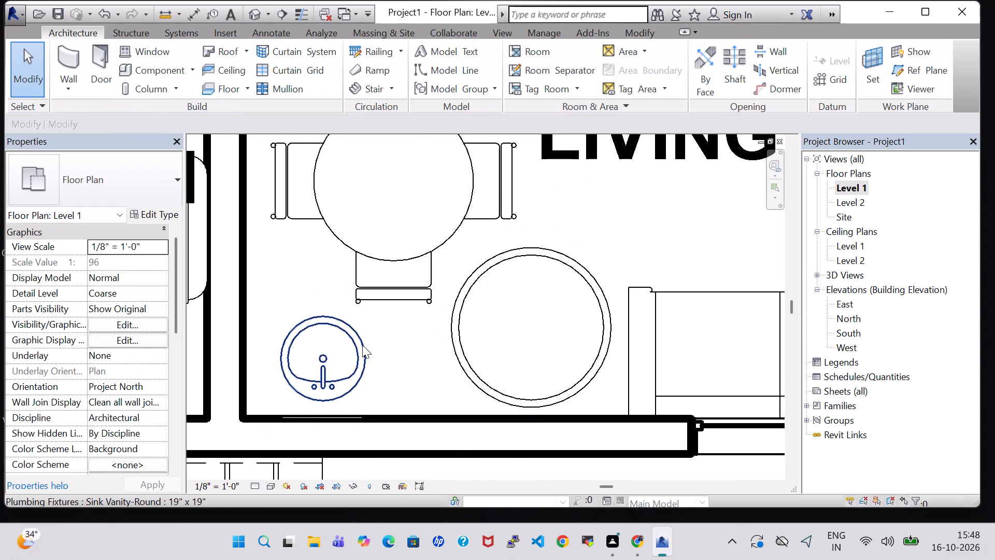
# Nudge the pasted round vanity sink toward the passage wall, in front of the elliptical mirror.
pyautogui.click(362, 345)
pyautogui.press('Down')
pyautogui.press('Down')
pyautogui.press('Down')
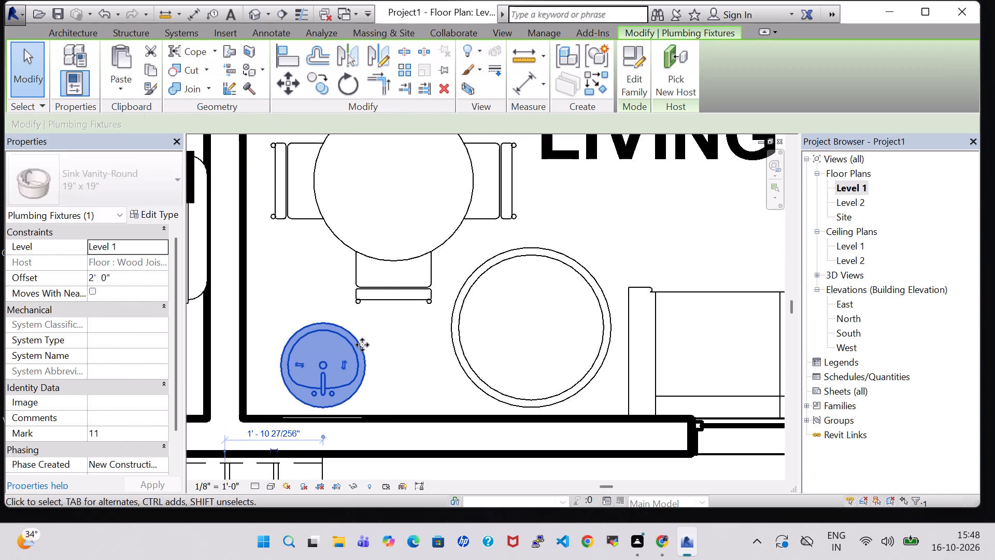
pyautogui.press('Down')
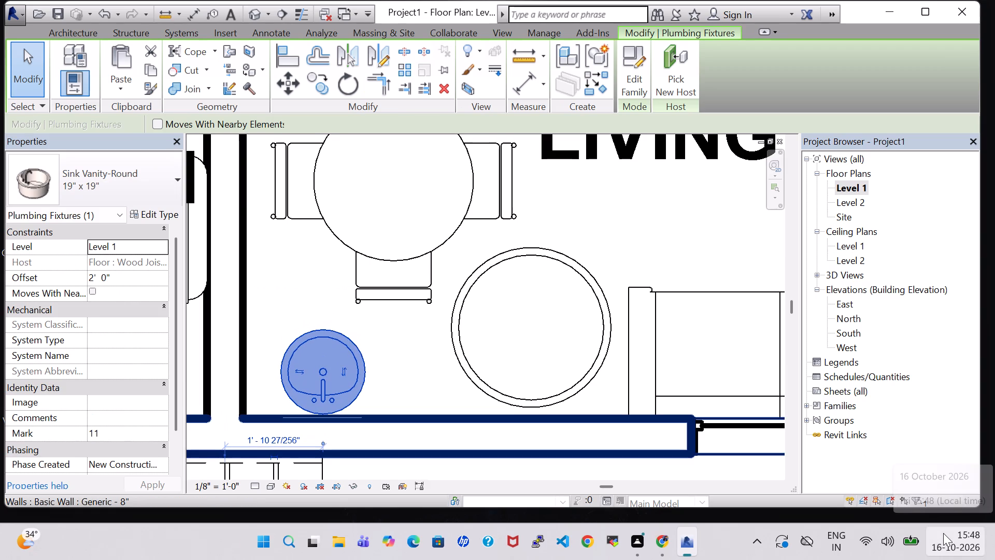
pyautogui.click(265, 270)
pyautogui.click(318, 343)
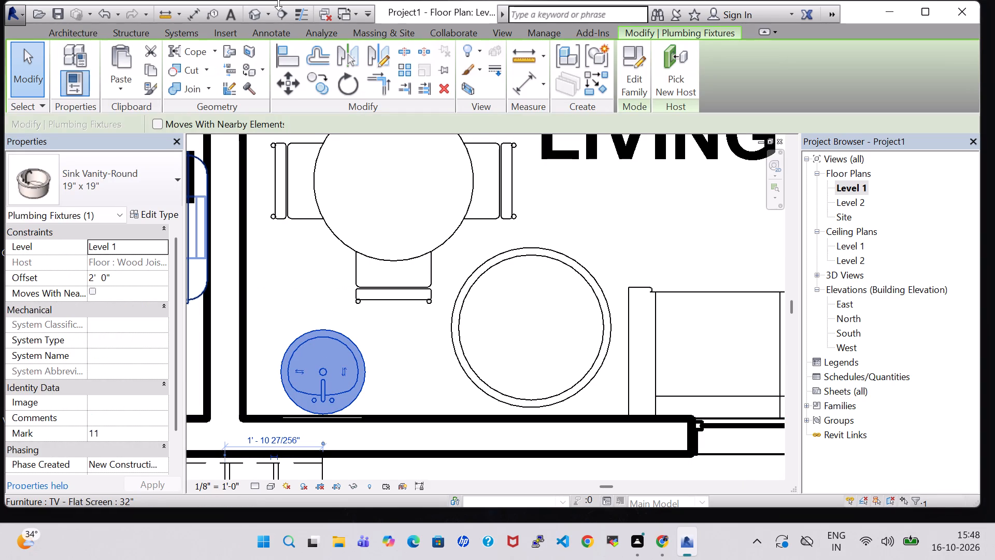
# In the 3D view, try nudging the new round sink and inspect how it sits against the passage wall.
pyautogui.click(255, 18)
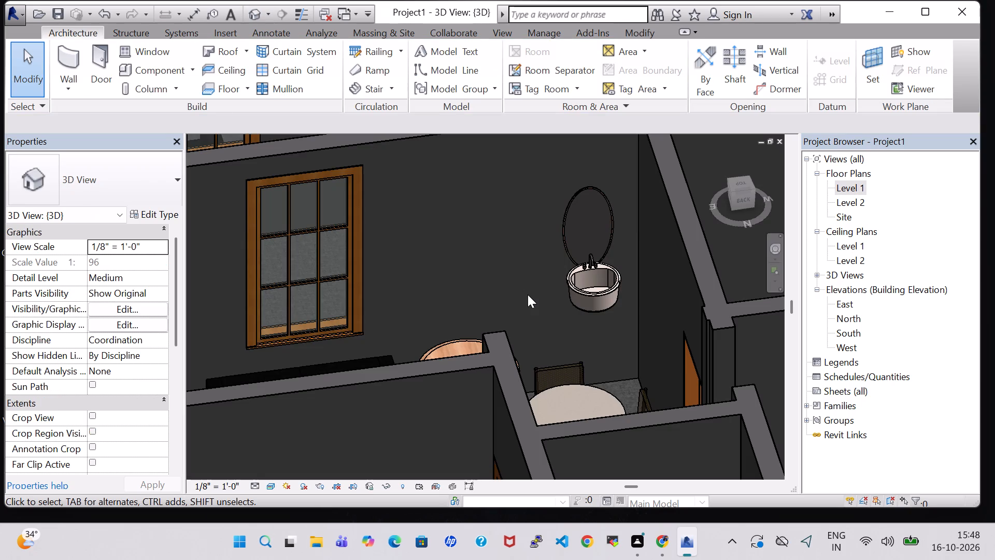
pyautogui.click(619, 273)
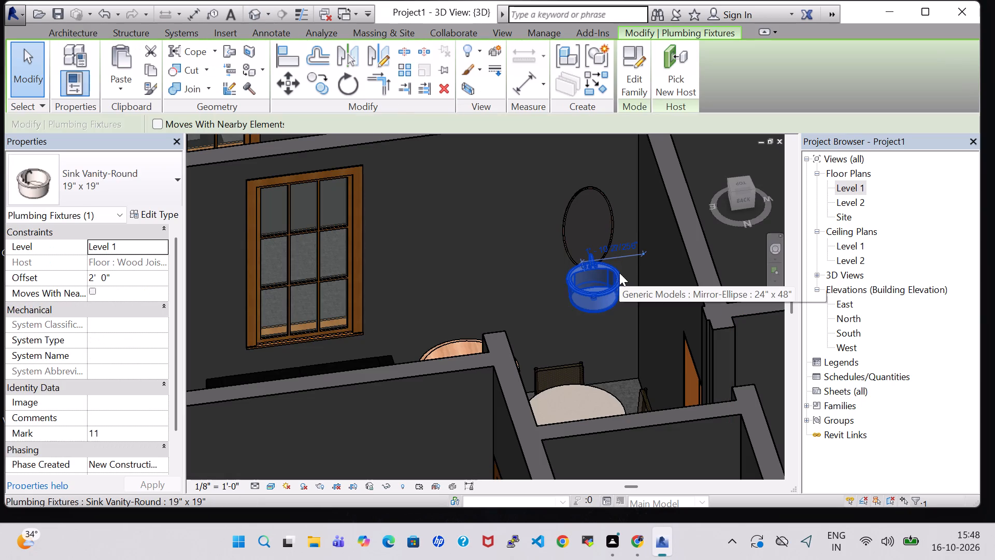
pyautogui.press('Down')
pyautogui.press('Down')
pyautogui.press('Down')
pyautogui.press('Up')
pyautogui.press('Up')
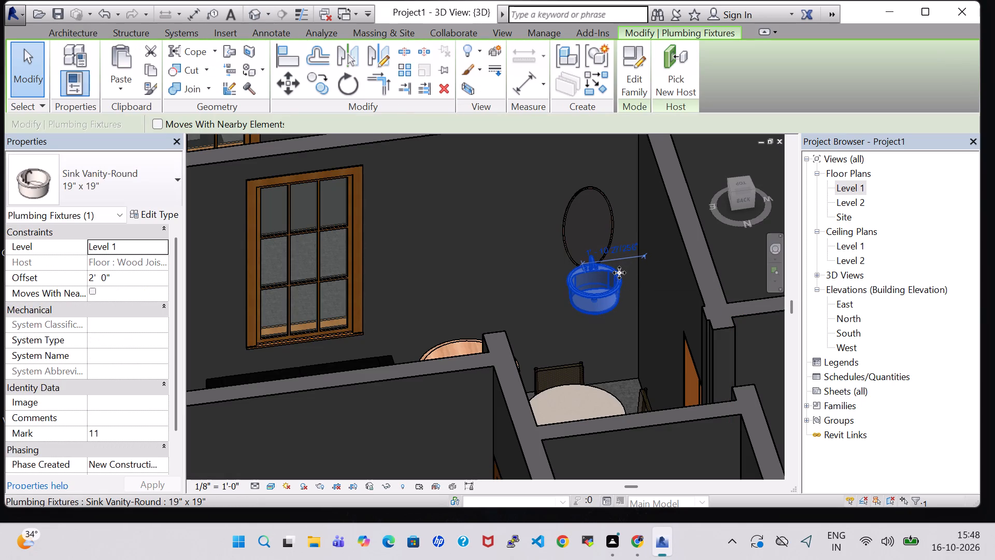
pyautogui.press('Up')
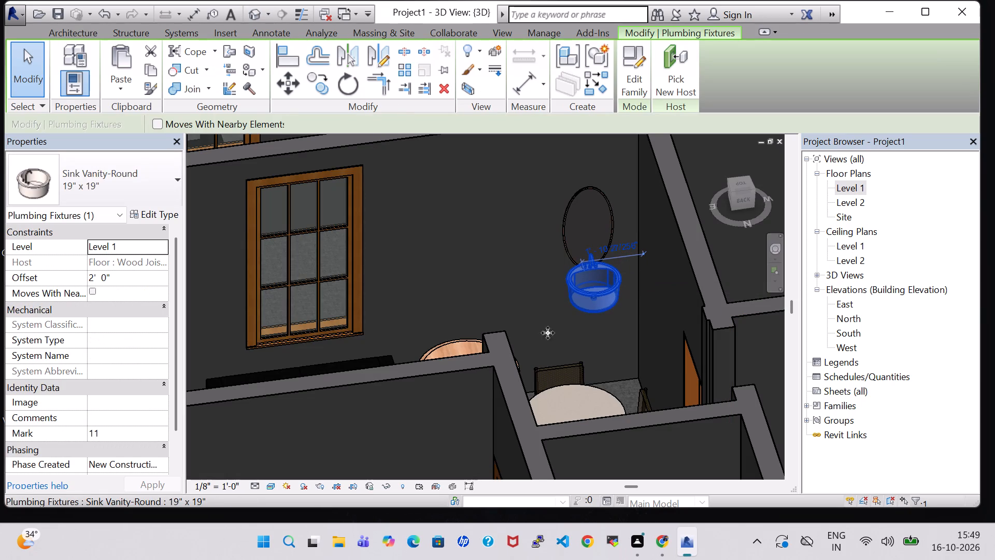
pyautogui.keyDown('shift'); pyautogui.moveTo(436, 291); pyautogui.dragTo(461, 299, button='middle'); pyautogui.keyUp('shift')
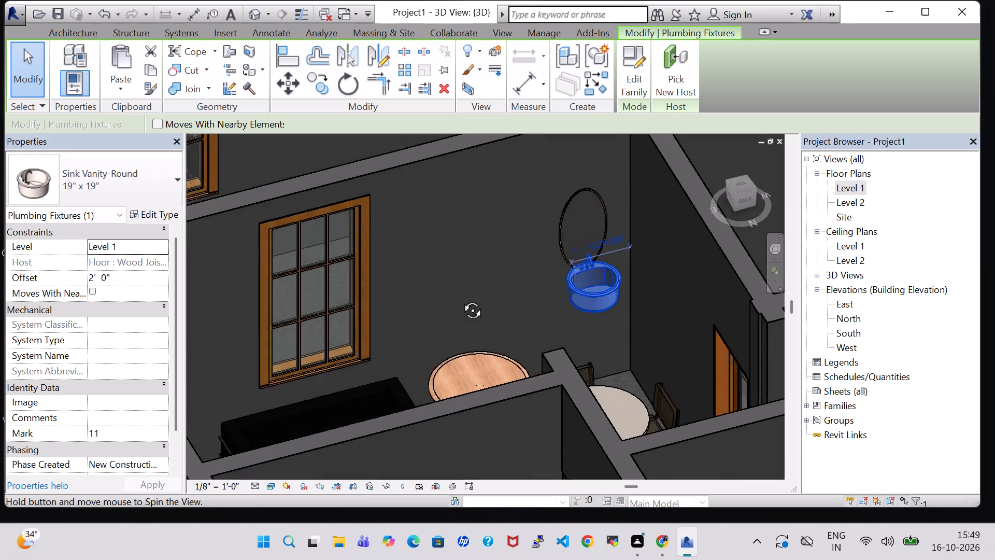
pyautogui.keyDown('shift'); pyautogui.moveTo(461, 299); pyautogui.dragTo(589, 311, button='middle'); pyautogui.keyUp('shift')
# On Level 1, nudge the new round sink one increment closer so it meets the passage wall.
pyautogui.doubleClick(859, 183)
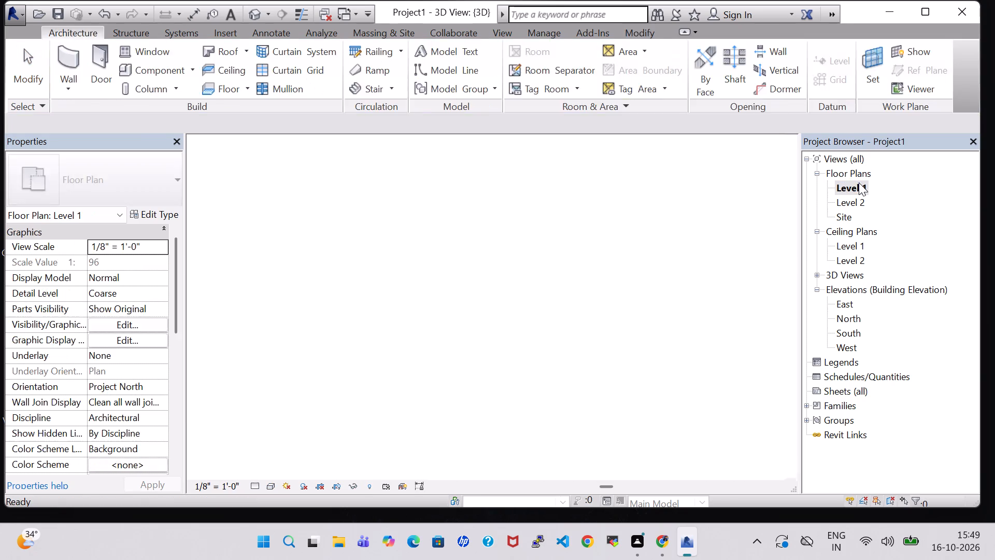
pyautogui.click(319, 337)
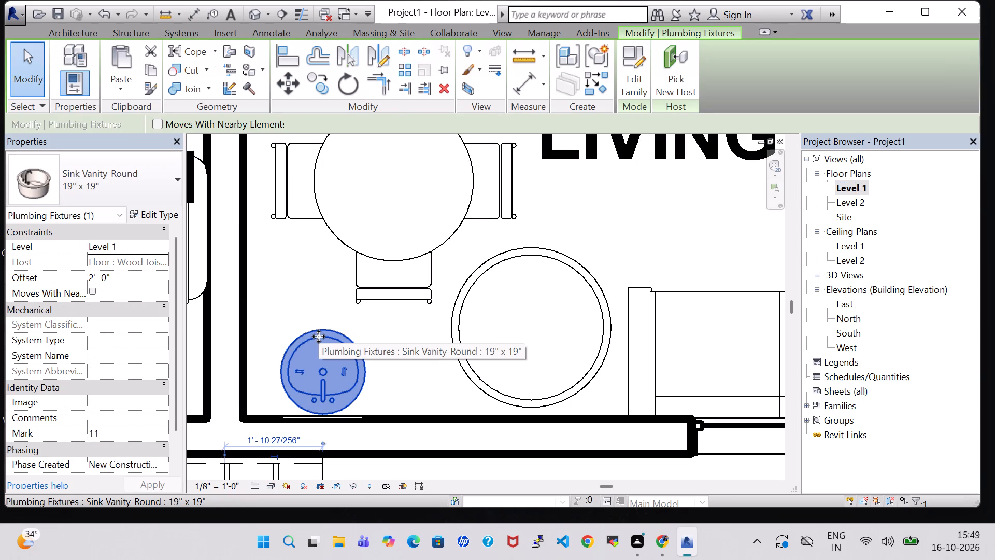
pyautogui.press('Down')
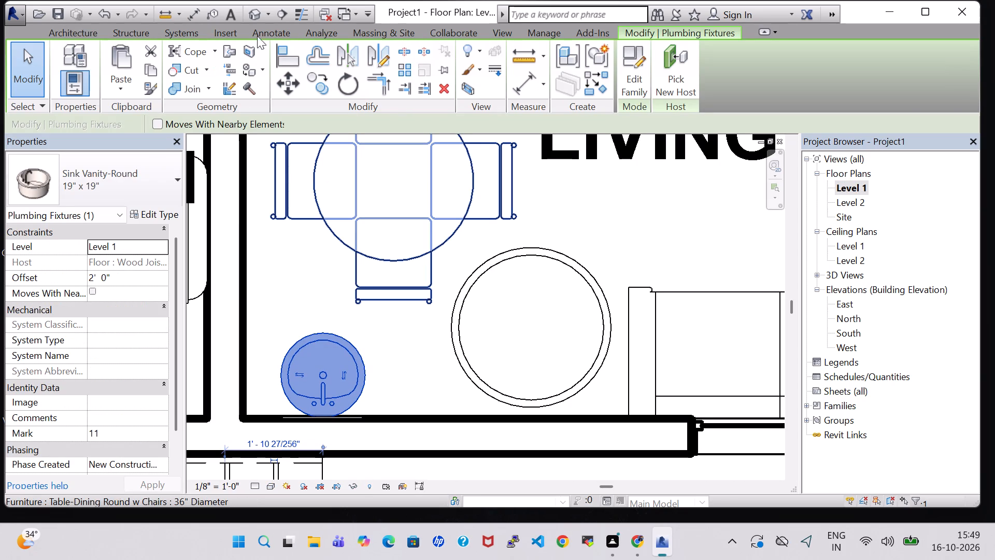
# In the 3D view, raise the 18" x 36" elliptical mirror above the new sink to an elevation of 5' 2".
pyautogui.doubleClick(250, 16)
pyautogui.keyDown('shift'); pyautogui.moveTo(663, 299); pyautogui.dragTo(659, 299, button='middle'); pyautogui.keyUp('shift')
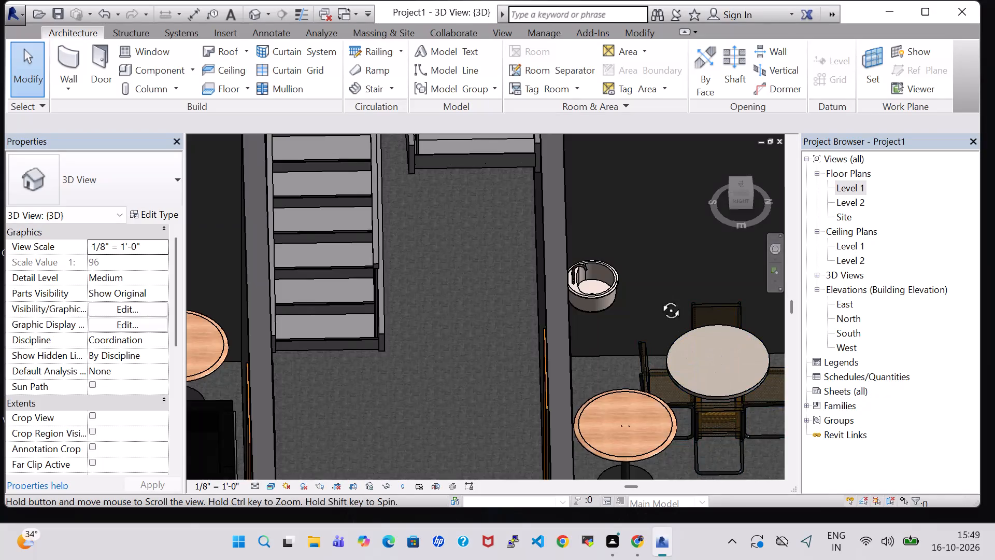
pyautogui.keyDown('shift'); pyautogui.moveTo(659, 299); pyautogui.dragTo(468, 270, button='middle'); pyautogui.keyUp('shift')
pyautogui.moveTo(508, 267); pyautogui.dragTo(523, 268, button='middle')
pyautogui.keyDown('shift'); pyautogui.scroll(-1, 508, 267); pyautogui.keyUp('shift')
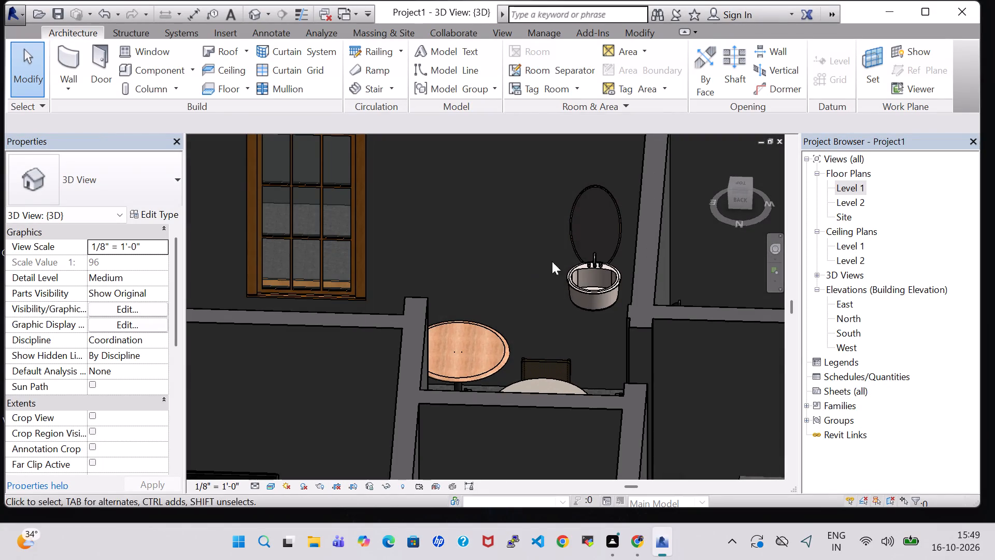
pyautogui.click(599, 188)
pyautogui.press('Up')
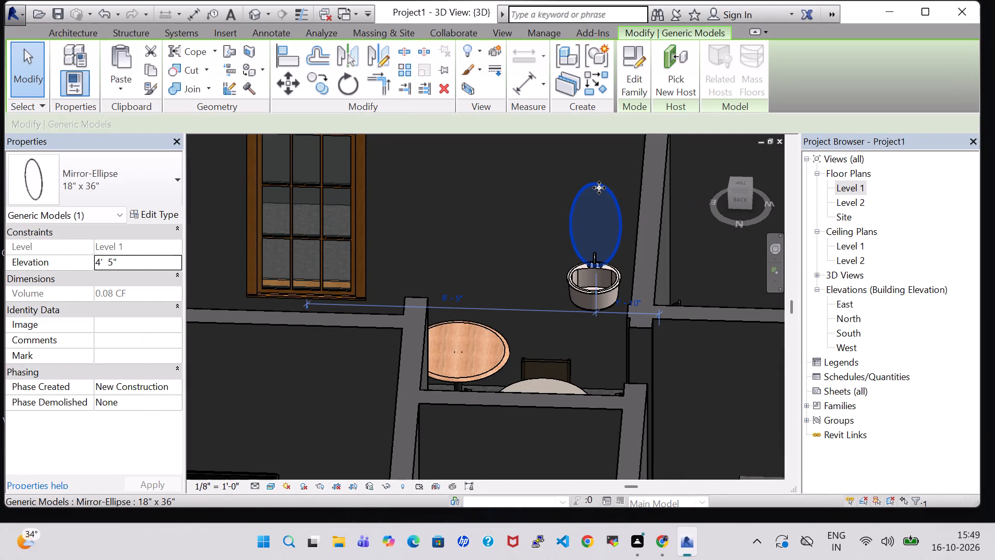
pyautogui.press('Up')
pyautogui.press('Up')
pyautogui.press('Up')
pyautogui.press('Up')
pyautogui.press('Up')
pyautogui.press('Up')
pyautogui.press('Up')
pyautogui.press('Up')
pyautogui.press('Up')
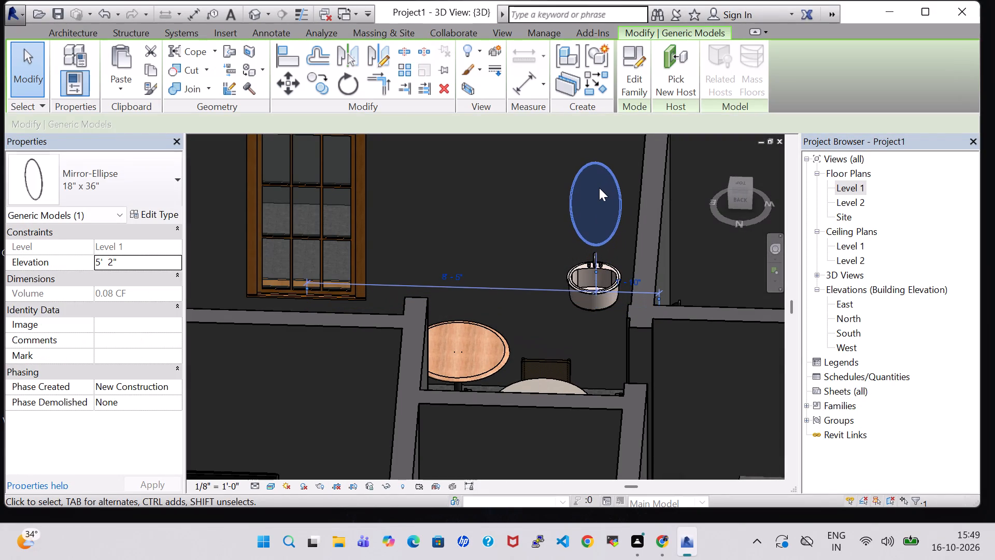
# Raise the elliptical mirror above the new sink by one more increment, to an elevation of 5' 3".
pyautogui.press('Up')
pyautogui.scroll(-5, 589, 293)
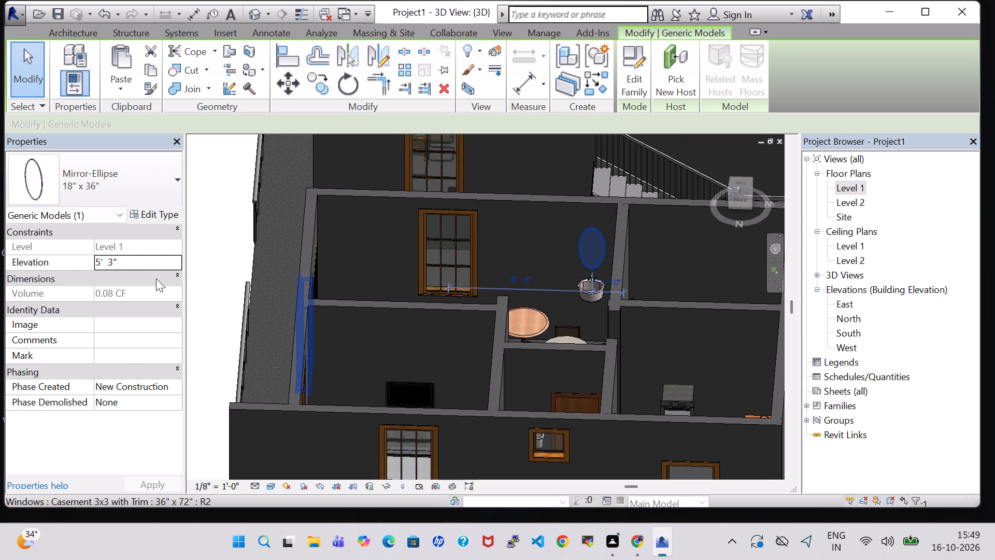
pyautogui.click(259, 273)
pyautogui.scroll(-3, 333, 289)
pyautogui.click(234, 260)
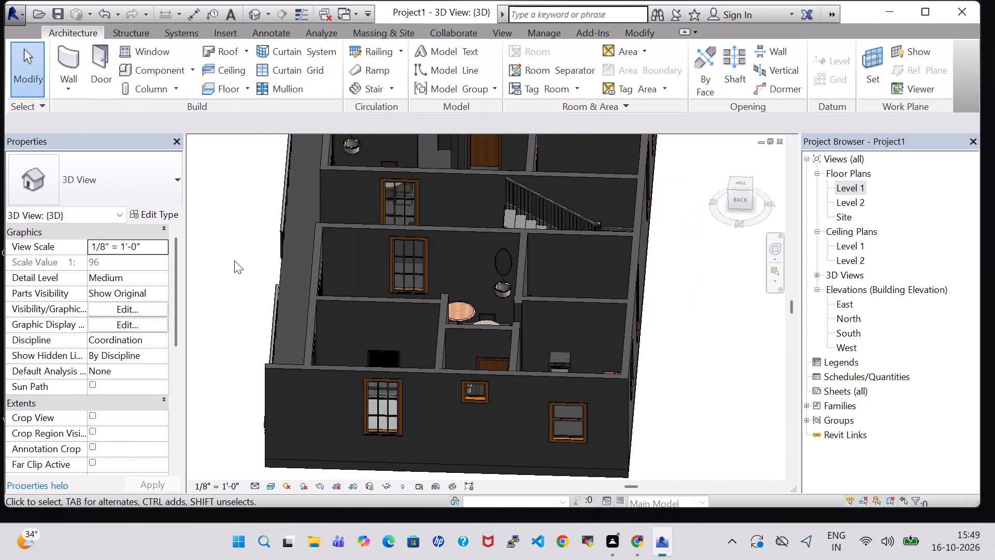
# Delete the 36" round table beside the sofa in the living hall corner, between the Bed Room 1 wall and the passage window.
pyautogui.scroll(-1, 670, 311)
pyautogui.keyDown('shift'); pyautogui.moveTo(670, 311); pyautogui.dragTo(737, 400, button='middle'); pyautogui.keyUp('shift')
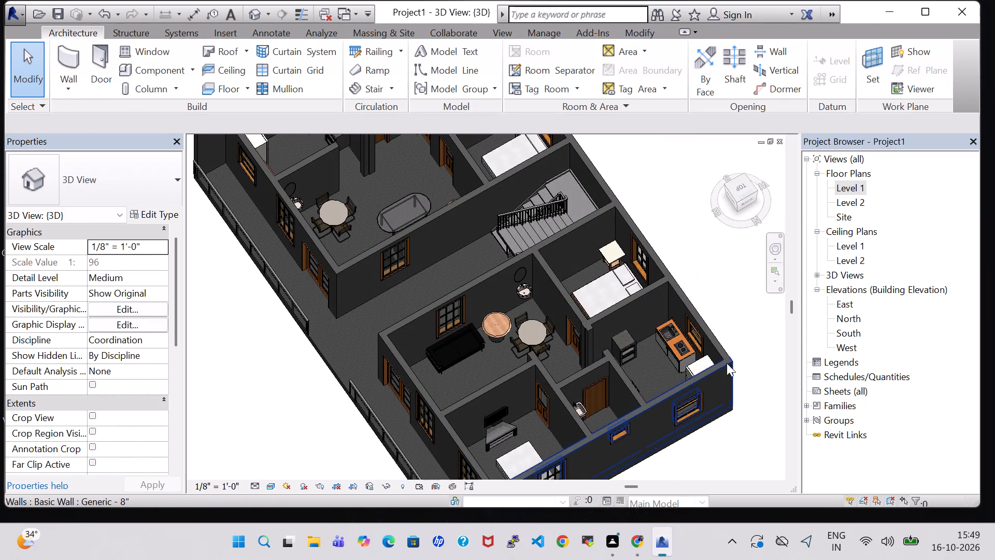
pyautogui.keyDown('shift'); pyautogui.moveTo(708, 277); pyautogui.dragTo(721, 305, button='middle'); pyautogui.keyUp('shift')
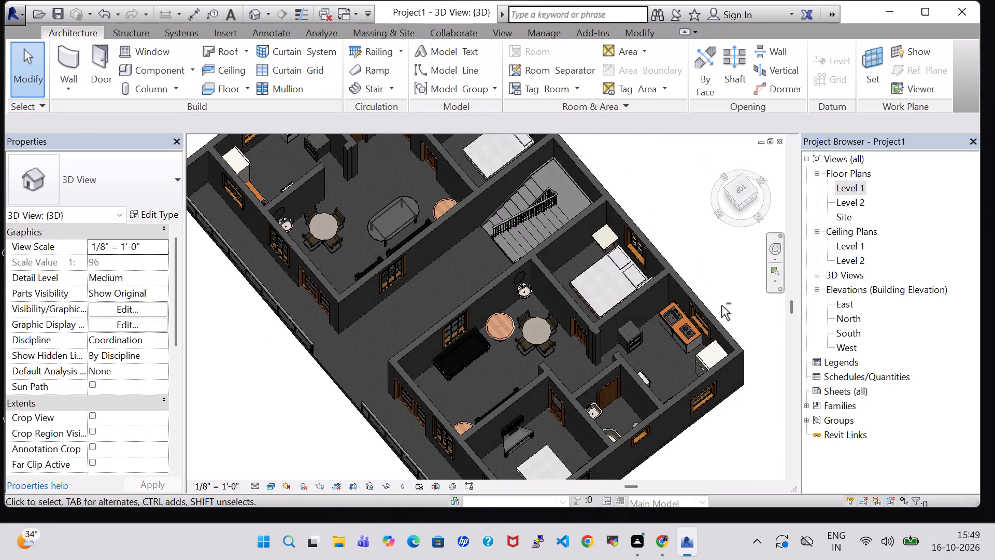
pyautogui.keyDown('shift'); pyautogui.moveTo(704, 299); pyautogui.dragTo(805, 320, button='middle'); pyautogui.keyUp('shift')
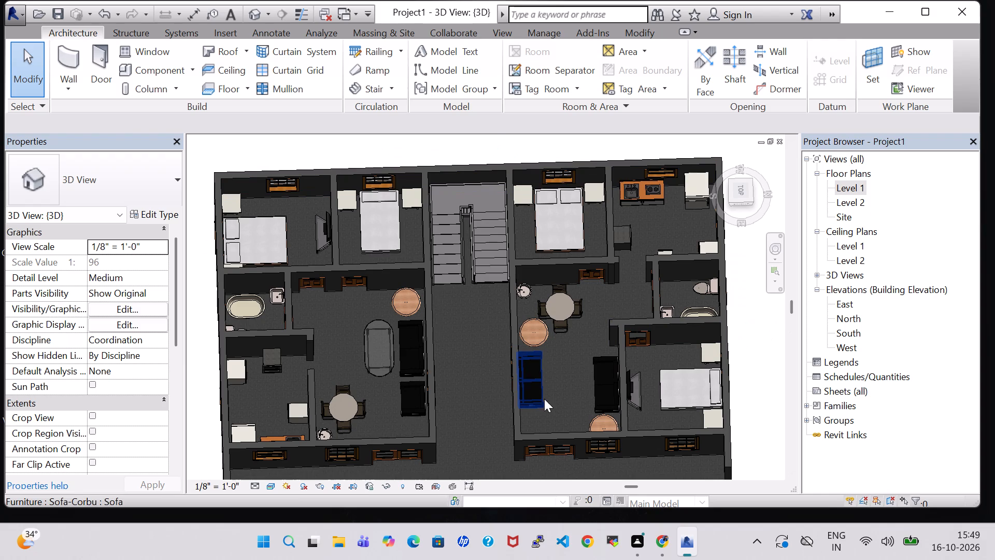
pyautogui.keyDown('shift'); pyautogui.moveTo(563, 407); pyautogui.dragTo(619, 407, button='middle'); pyautogui.keyUp('shift')
pyautogui.keyDown('shift'); pyautogui.moveTo(609, 372); pyautogui.dragTo(638, 377, button='middle'); pyautogui.keyUp('shift')
pyautogui.click(665, 329)
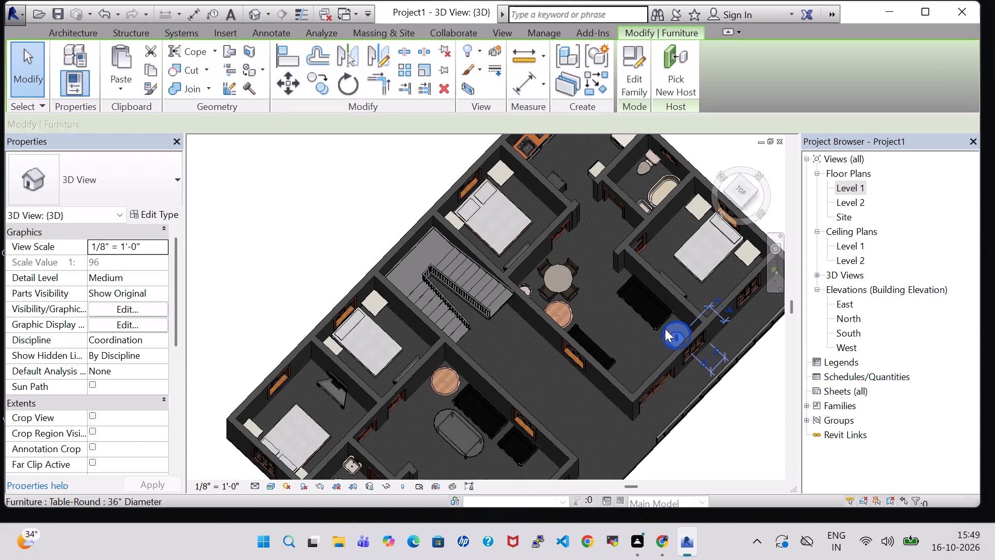
pyautogui.press('Delete')
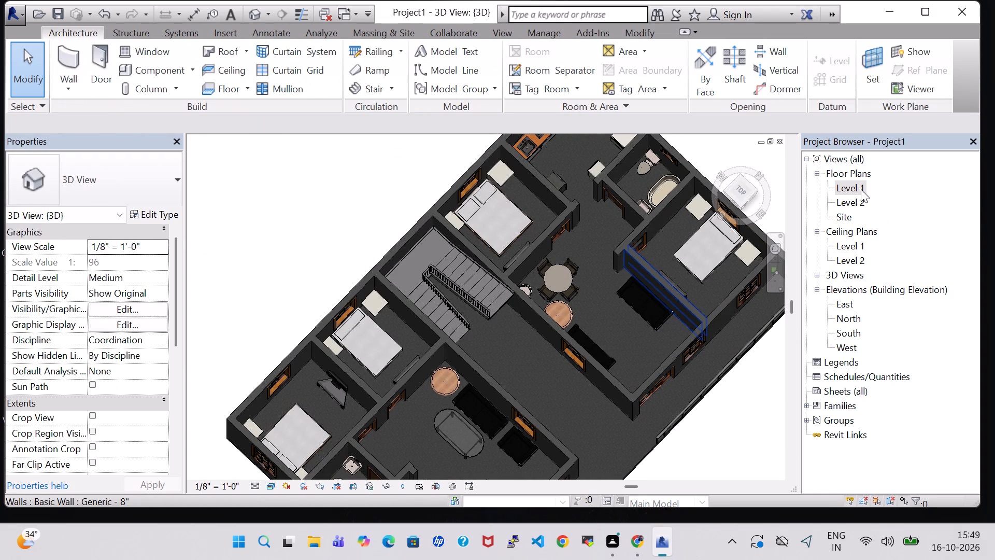
# On Level 1, load the Table-Ellipse family from the Furniture library's Tables folder as a component.
pyautogui.click(849, 176)
pyautogui.doubleClick(849, 187)
pyautogui.scroll(-2, 610, 320)
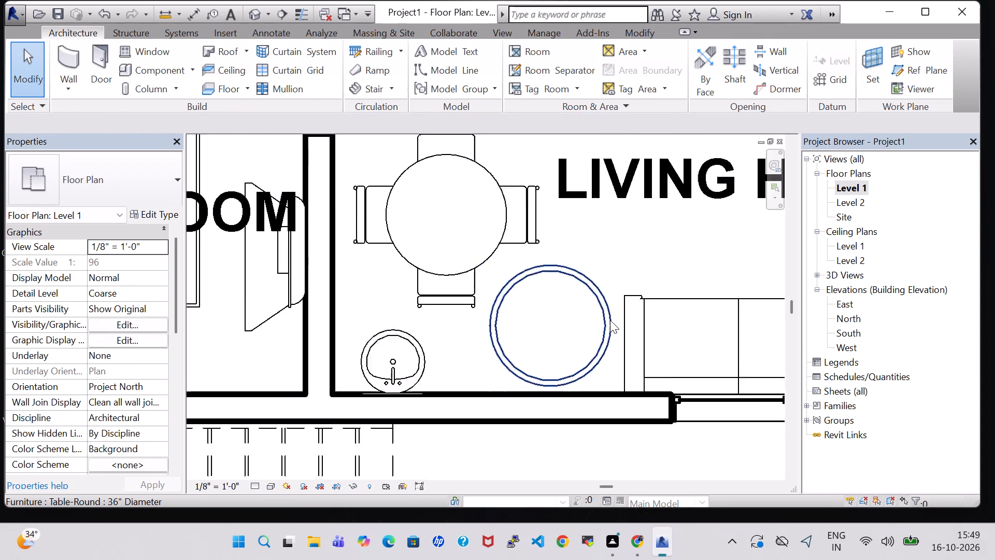
pyautogui.scroll(-3, 610, 320)
pyautogui.moveTo(628, 274); pyautogui.dragTo(559, 315, button='middle')
pyautogui.scroll(-3, 628, 274)
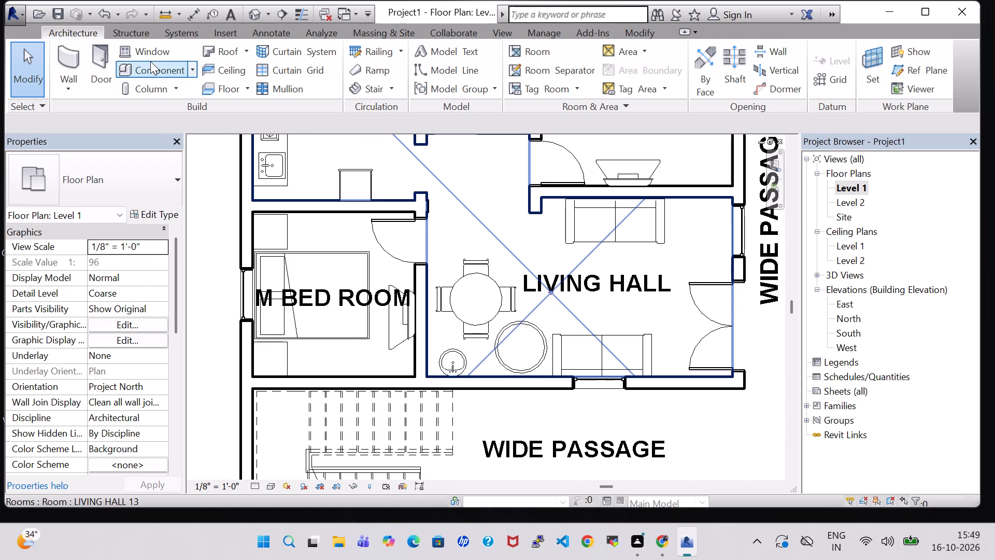
pyautogui.click(150, 61)
pyautogui.click(632, 72)
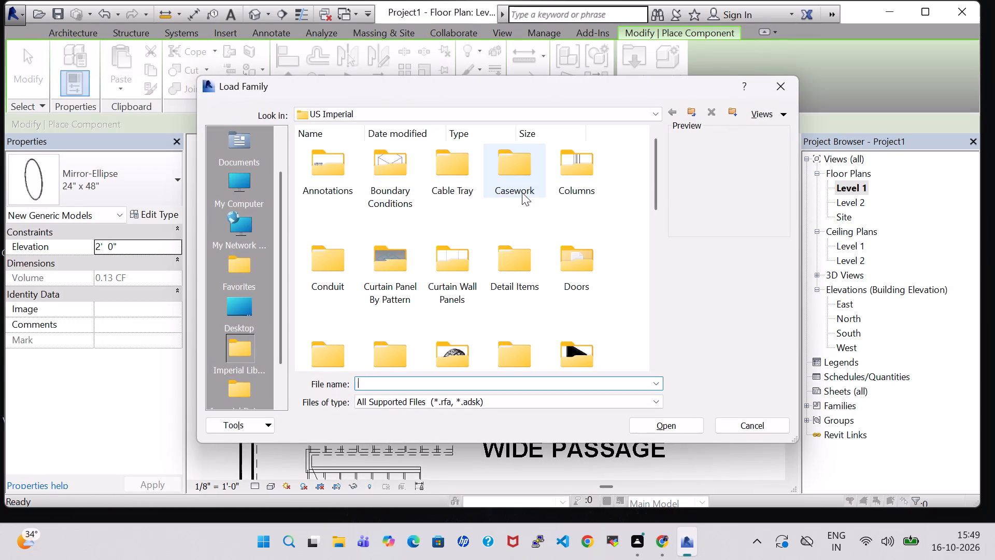
pyautogui.scroll(-1, 542, 228)
pyautogui.doubleClick(587, 212)
pyautogui.doubleClick(521, 175)
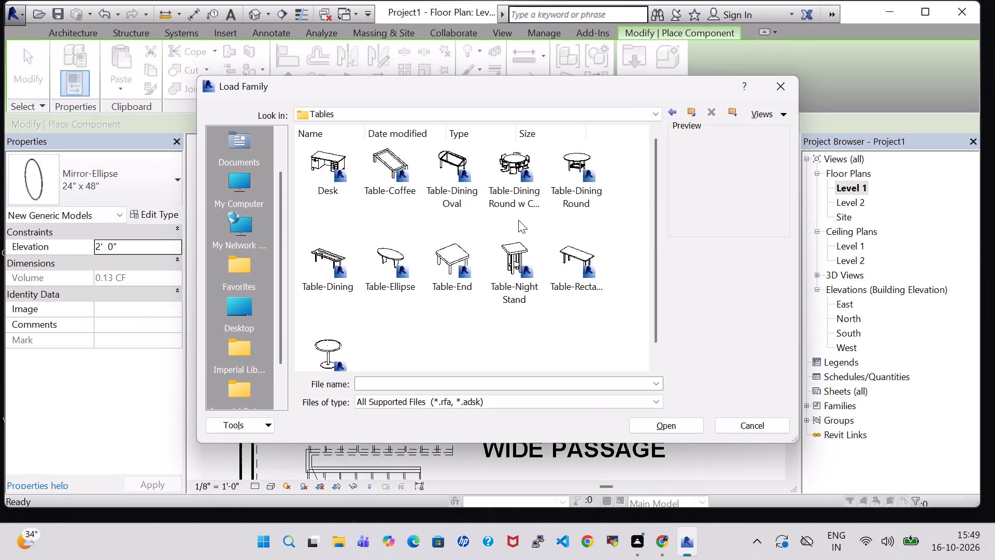
pyautogui.click(405, 258)
pyautogui.click(696, 426)
# Place one 72" x 36" elliptical table in the living hall, in front of the sofa along the Bed Room 1 wall.
pyautogui.scroll(3, 678, 353)
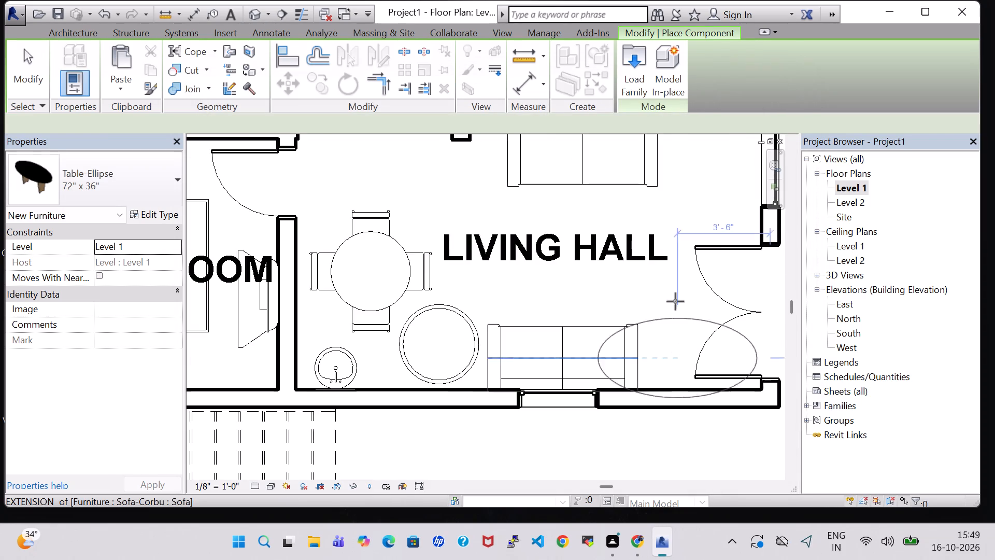
pyautogui.moveTo(671, 229); pyautogui.dragTo(569, 353, button='middle')
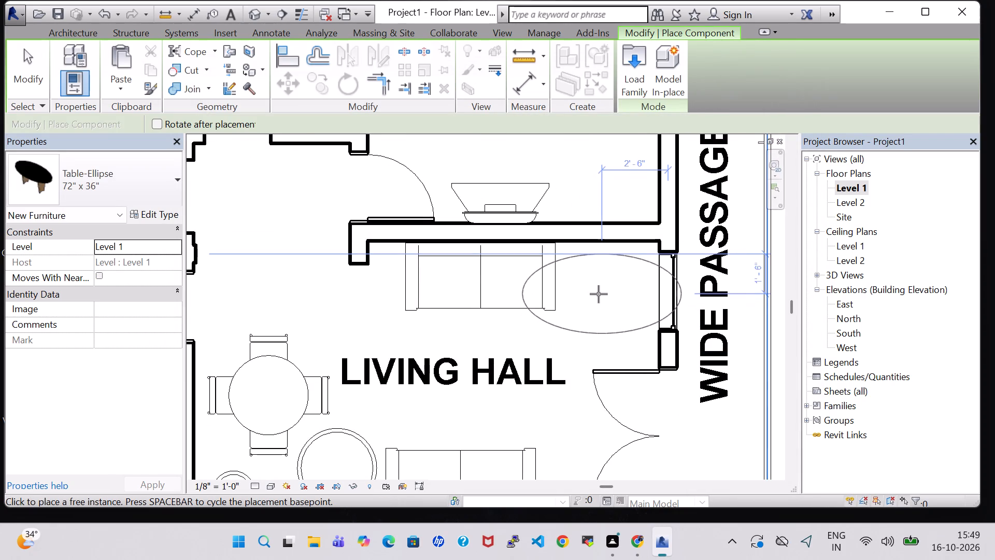
pyautogui.click(517, 354)
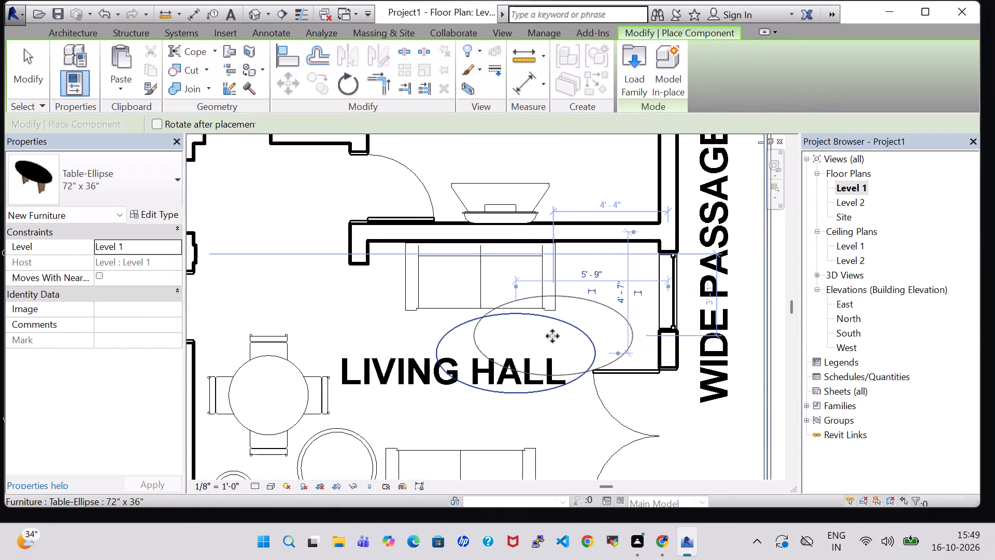
pyautogui.press('Escape')
pyautogui.press('Escape')
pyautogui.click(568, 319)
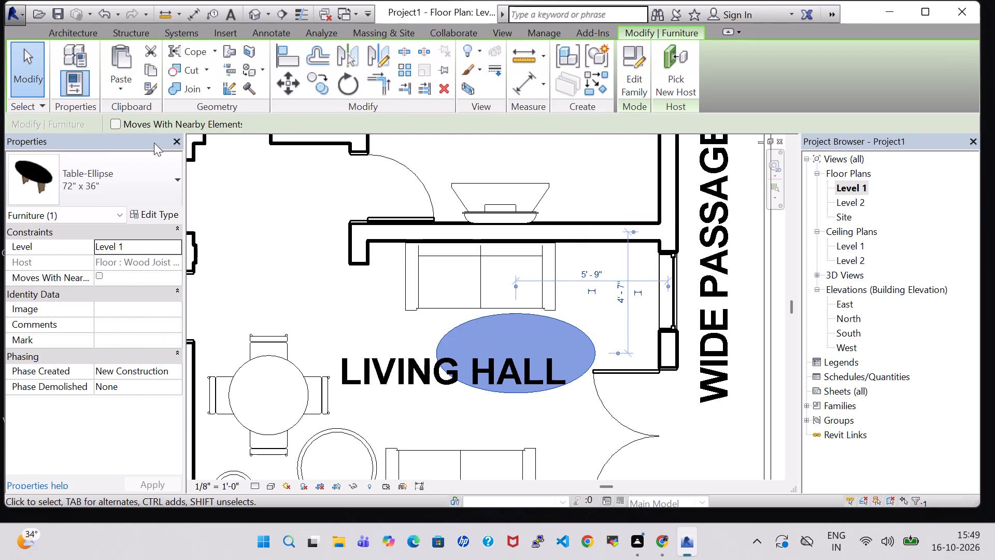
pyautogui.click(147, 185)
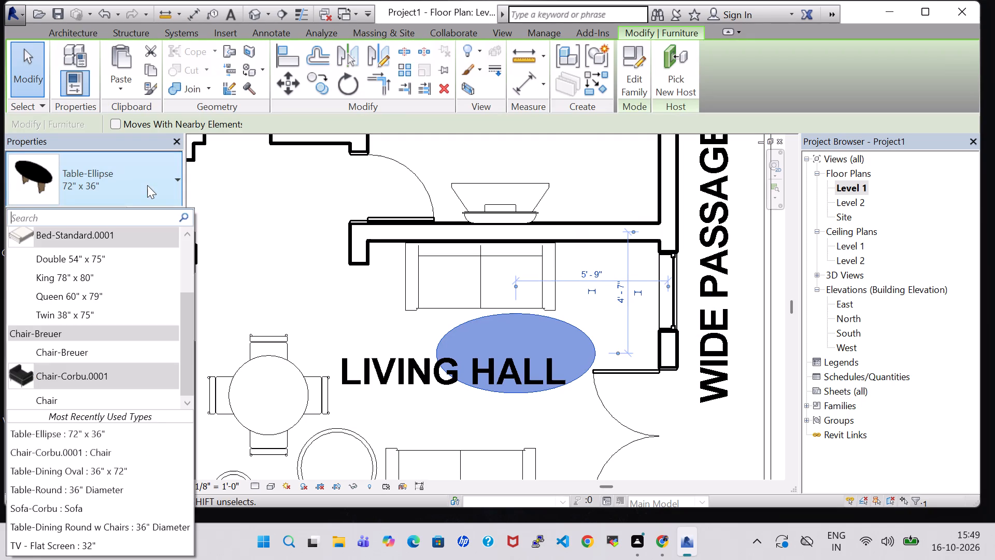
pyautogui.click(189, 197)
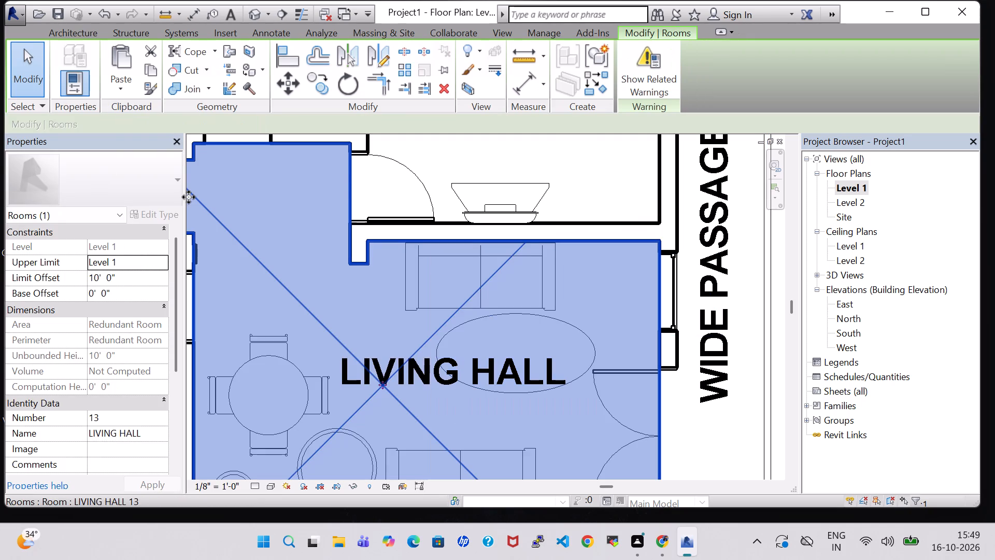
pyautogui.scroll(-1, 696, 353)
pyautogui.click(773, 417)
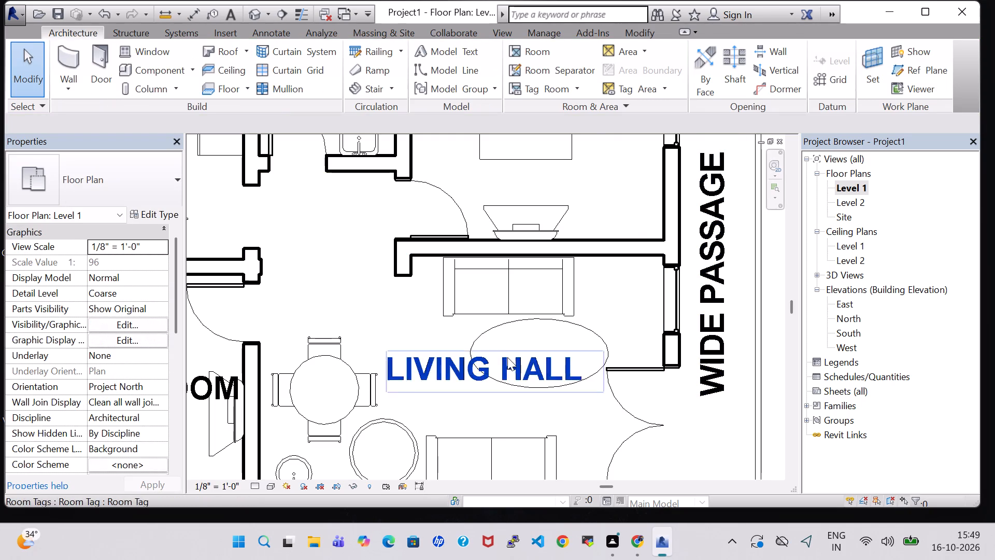
# Set the elliptical table type's length to 3' 0".
pyautogui.click(530, 325)
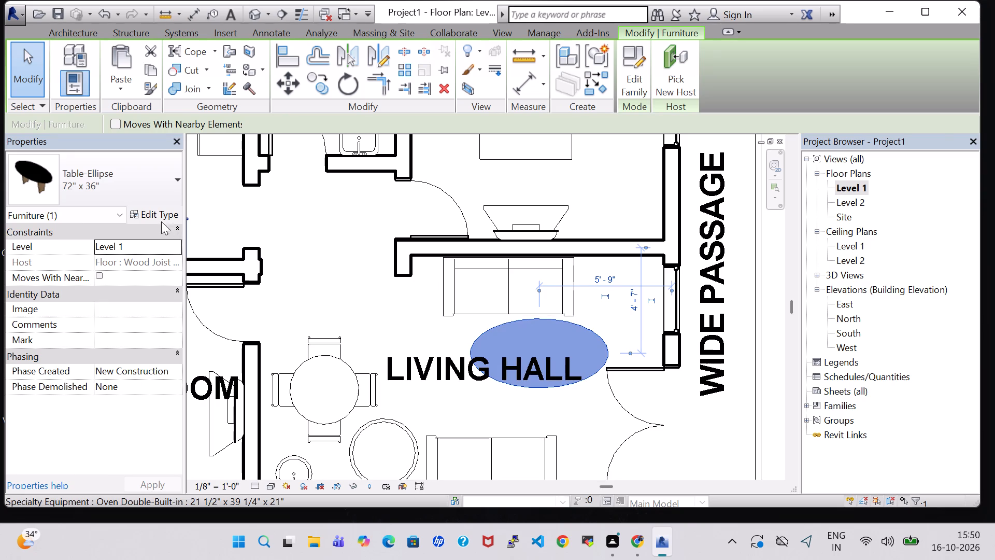
pyautogui.click(150, 217)
pyautogui.scroll(-1, 709, 244)
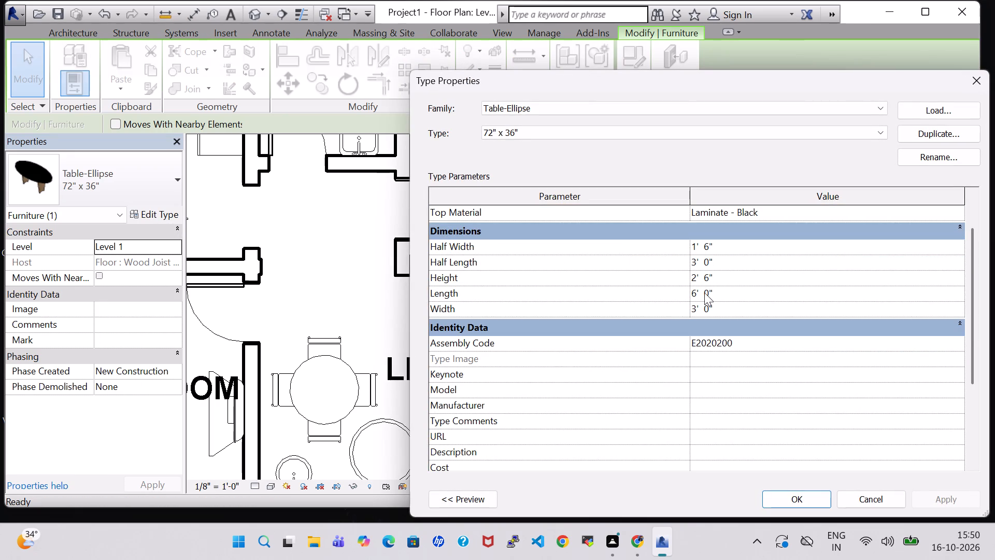
pyautogui.click(699, 291)
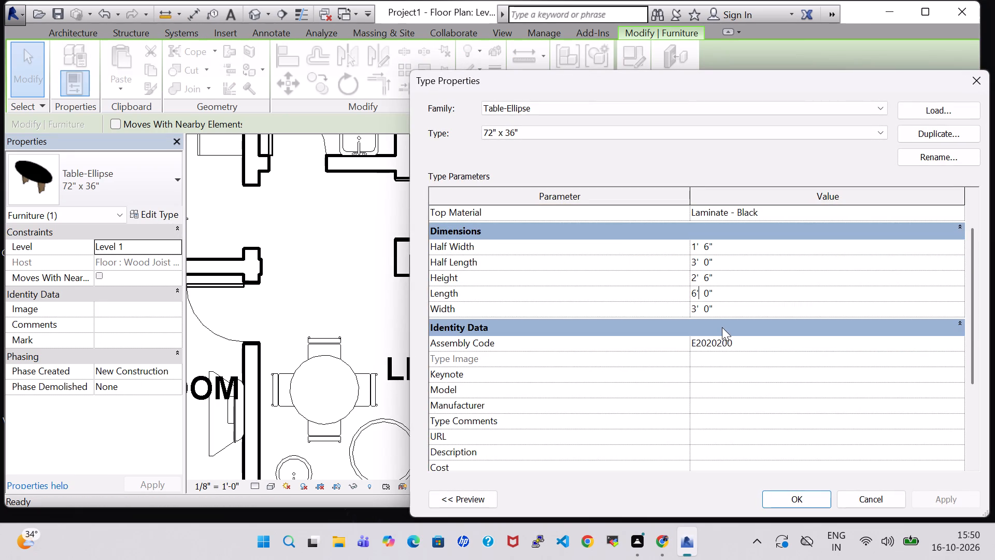
pyautogui.press('Left')
pyautogui.press('BackSpace')
pyautogui.press('3')
pyautogui.click(941, 508)
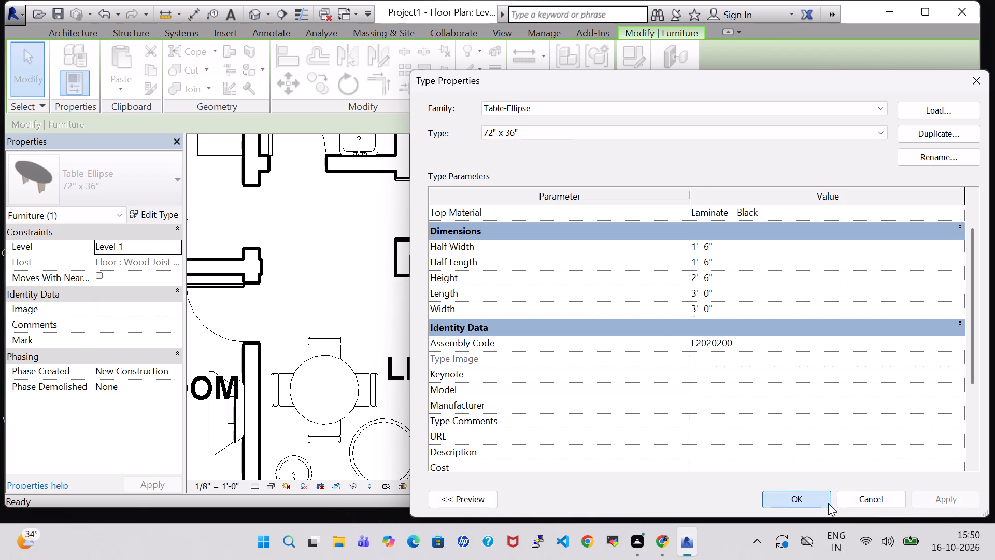
pyautogui.click(828, 503)
# Nudge the resized table into the living hall corner between the sofa and the window, about 2' 3" from the passage wall.
pyautogui.press('Right')
pyautogui.press('Right')
pyautogui.press('Right')
pyautogui.press('Right')
pyautogui.press('Right')
pyautogui.press('Right')
pyautogui.press('Right')
pyautogui.press('Right')
pyautogui.press('Right')
pyautogui.press('Right')
pyautogui.press('Right')
pyautogui.press('Right')
pyautogui.press('Right')
pyautogui.press('Right')
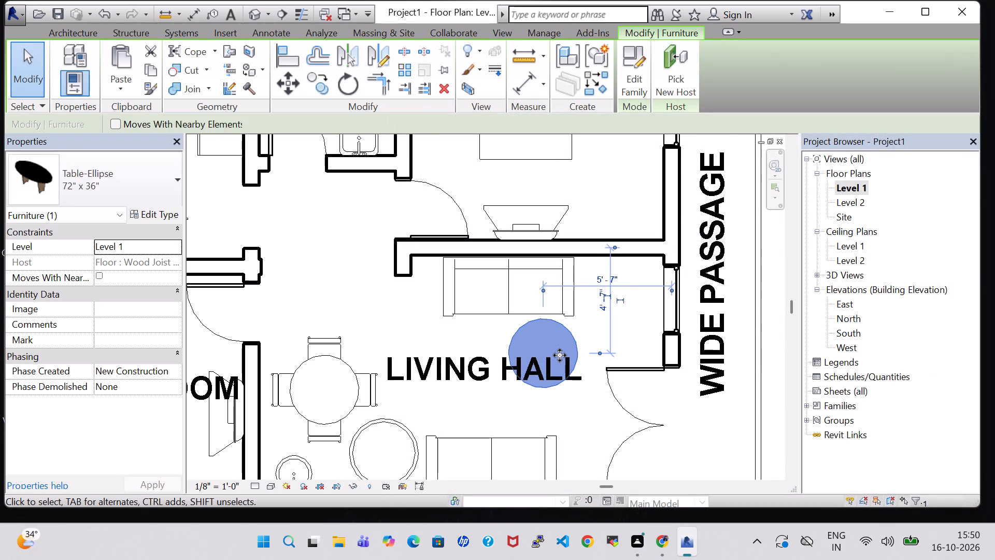
pyautogui.press('Right')
pyautogui.press('Right')
pyautogui.press('Up')
pyautogui.press('Up')
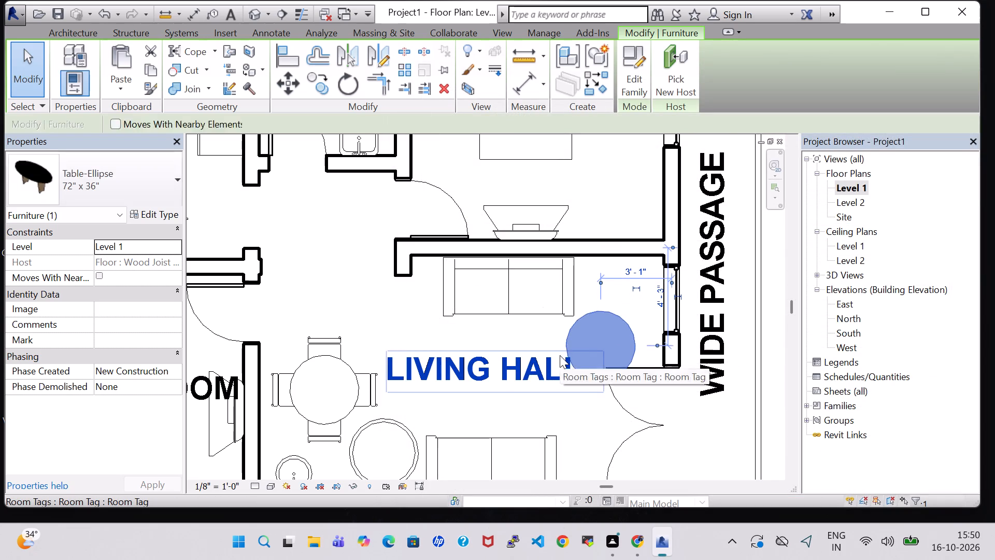
pyautogui.press('Up')
pyautogui.press('Up')
pyautogui.press('Up')
pyautogui.press('Up')
pyautogui.press('Up')
pyautogui.press('Right')
pyautogui.press('Right')
pyautogui.press('Right')
pyautogui.press('Right')
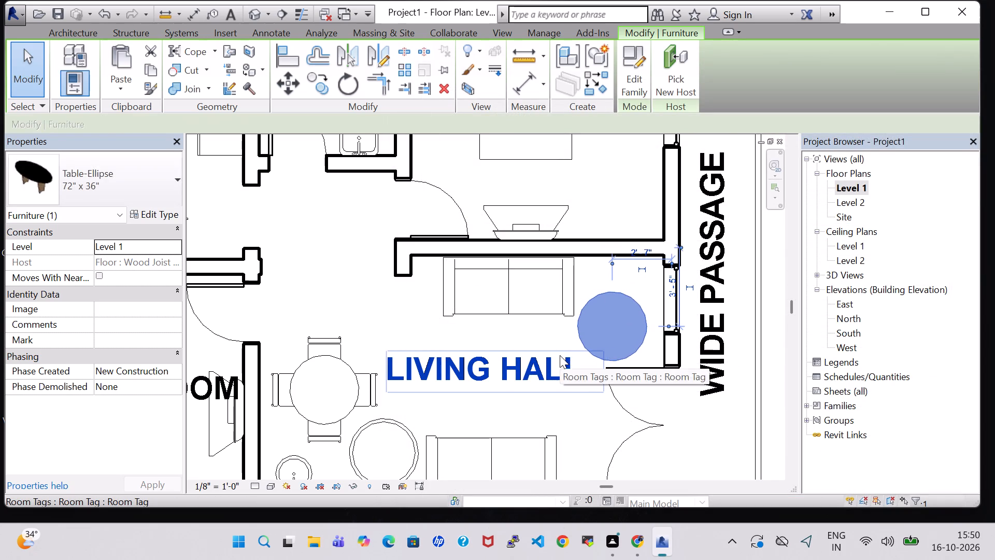
pyautogui.press('Up')
pyautogui.press('Up')
pyautogui.press('Up')
pyautogui.press('Up')
pyautogui.press('Up')
pyautogui.press('Up')
pyautogui.press('Up')
pyautogui.press('Up')
pyautogui.press('Up')
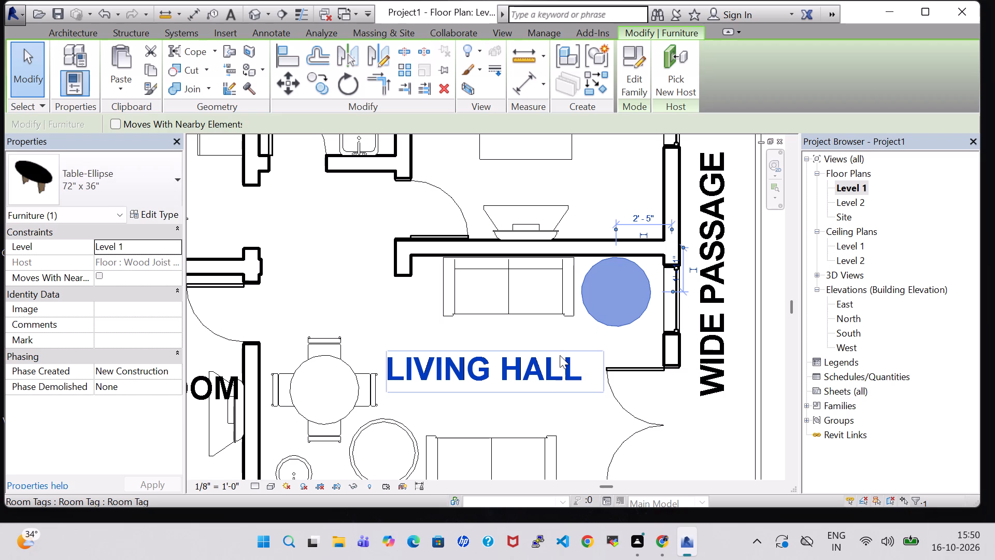
pyautogui.press('Right')
pyautogui.press('Down')
pyautogui.press('Up')
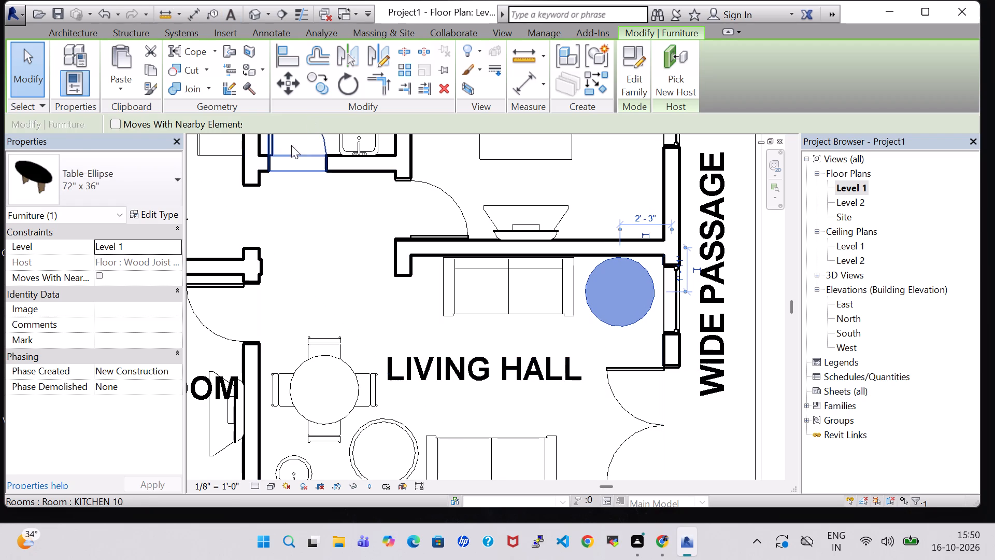
pyautogui.press('Escape')
pyautogui.press('Escape')
# In the 3D view, examine the new black table and the furniture layout of both units from several angles.
pyautogui.click(255, 10)
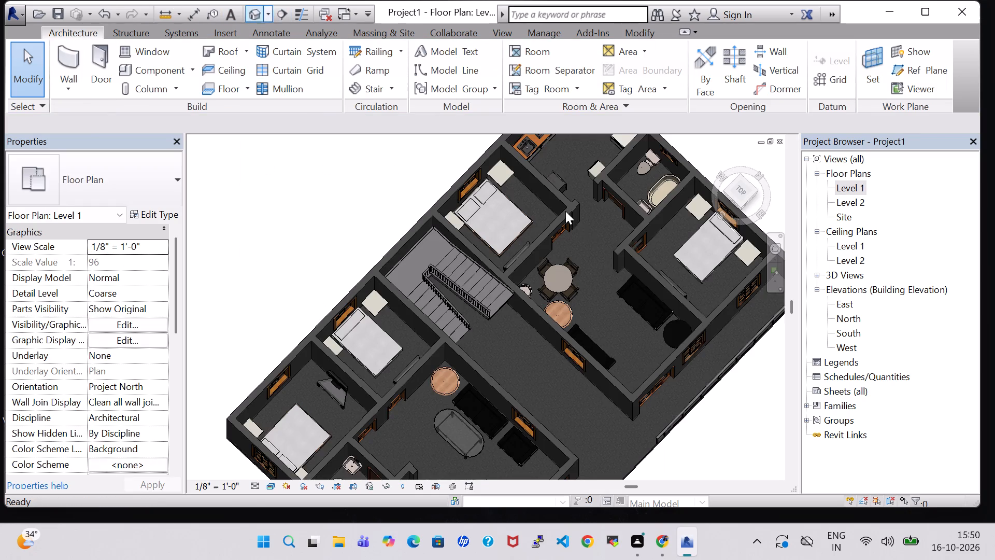
pyautogui.scroll(-1, 582, 236)
pyautogui.keyDown('shift'); pyautogui.moveTo(687, 414); pyautogui.dragTo(687, 413, button='middle'); pyautogui.keyUp('shift')
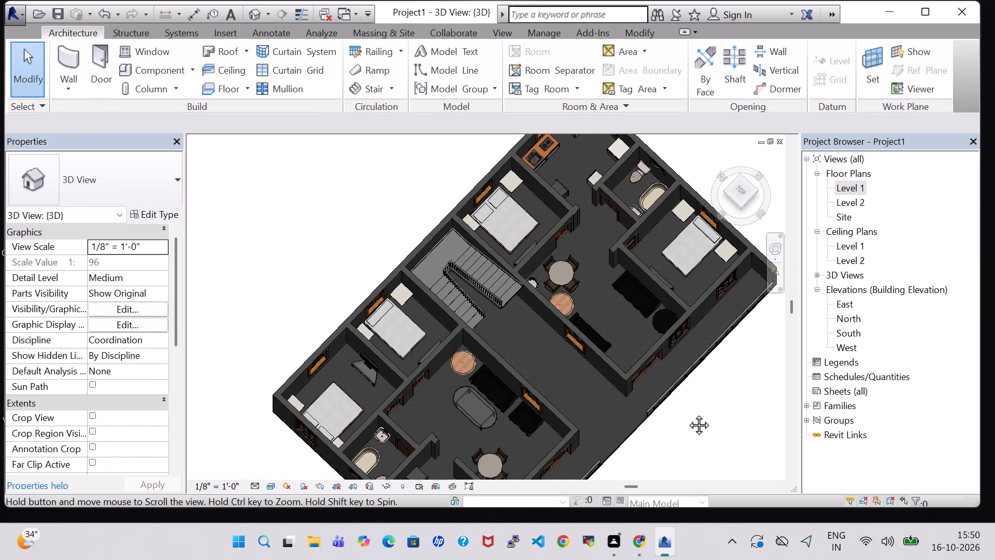
pyautogui.keyDown('shift'); pyautogui.moveTo(687, 413); pyautogui.dragTo(753, 346, button='middle'); pyautogui.keyUp('shift')
pyautogui.keyDown('shift'); pyautogui.moveTo(728, 314); pyautogui.dragTo(702, 401, button='middle'); pyautogui.keyUp('shift')
pyautogui.keyDown('shift'); pyautogui.scroll(-1, 739, 335); pyautogui.keyUp('shift')
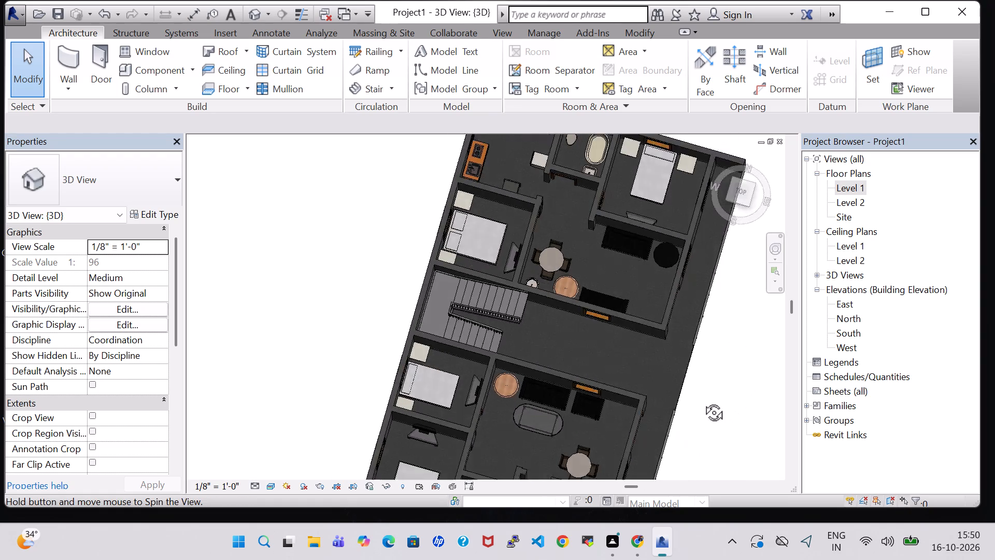
pyautogui.keyDown('shift'); pyautogui.moveTo(702, 401); pyautogui.dragTo(699, 402, button='middle'); pyautogui.keyUp('shift')
pyautogui.keyDown('shift'); pyautogui.moveTo(714, 397); pyautogui.dragTo(672, 412, button='middle'); pyautogui.keyUp('shift')
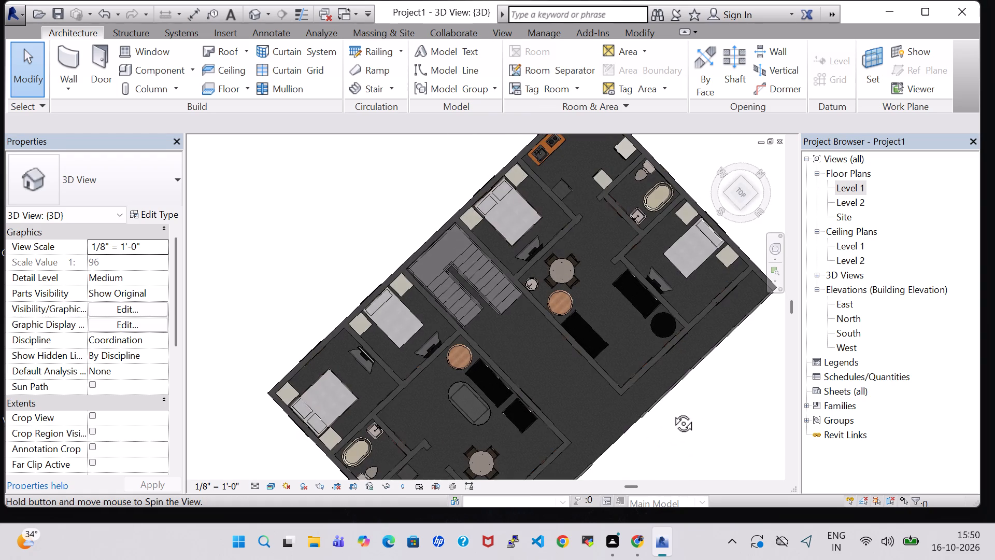
pyautogui.keyDown('shift'); pyautogui.moveTo(672, 412); pyautogui.dragTo(436, 344, button='middle'); pyautogui.keyUp('shift')
pyautogui.keyDown('shift'); pyautogui.moveTo(433, 342); pyautogui.dragTo(429, 313, button='middle'); pyautogui.keyUp('shift')
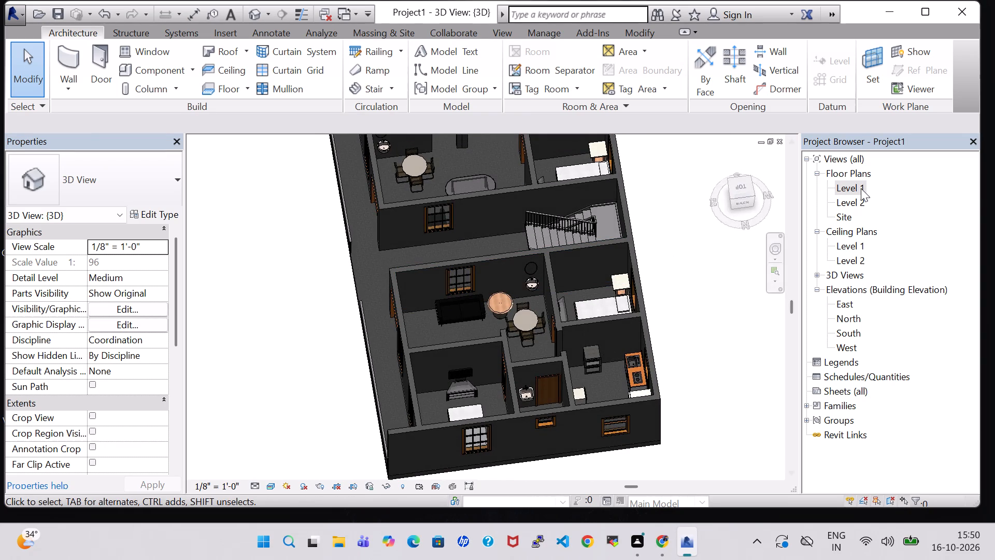
# On the Level 1 plan, set the 36" Diameter round table type's radius to 1' 2".
pyautogui.doubleClick(861, 188)
pyautogui.scroll(-3, 577, 301)
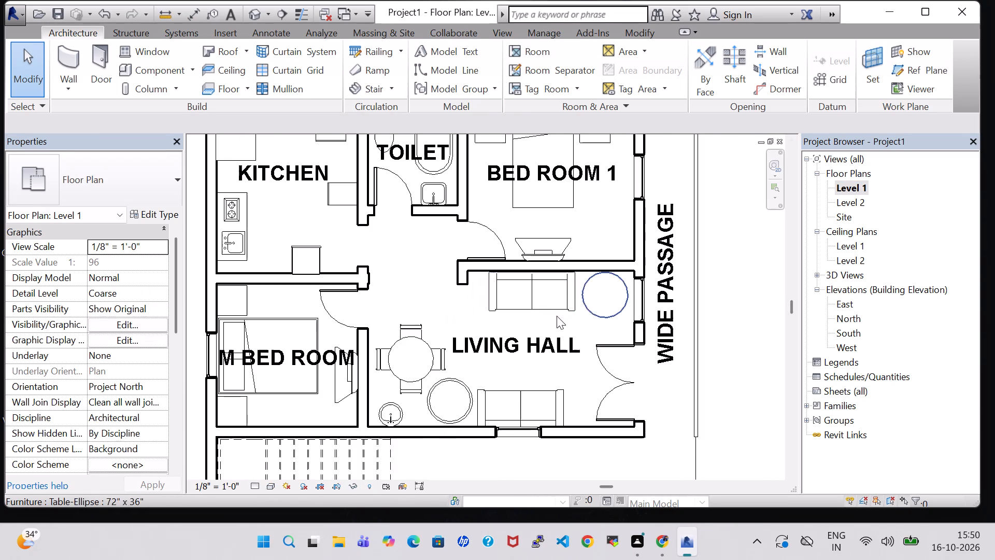
pyautogui.click(465, 397)
pyautogui.click(154, 213)
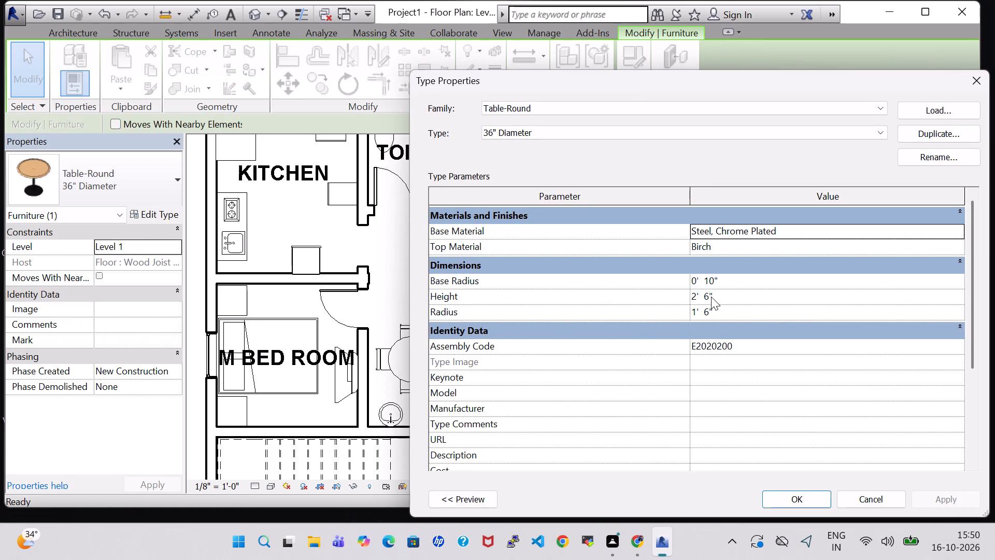
pyautogui.scroll(-1, 711, 297)
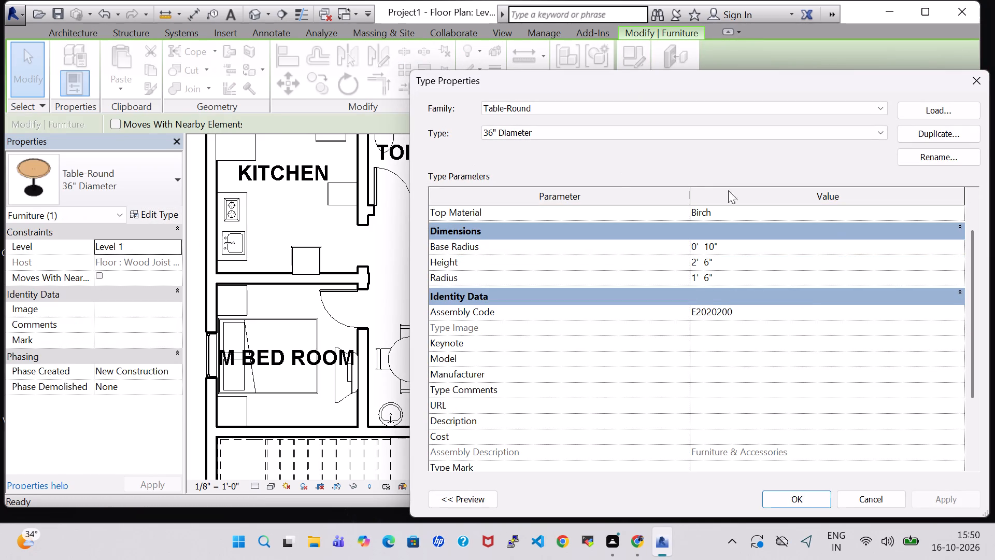
pyautogui.click(708, 279)
pyautogui.press('Right')
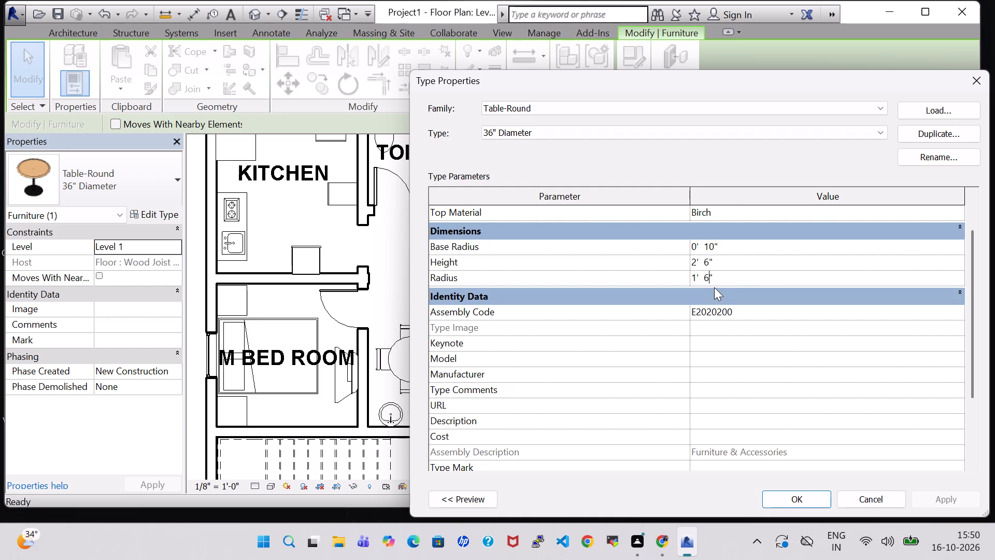
pyautogui.press('BackSpace')
pyautogui.press('2')
pyautogui.click(970, 490)
pyautogui.click(824, 509)
pyautogui.click(821, 496)
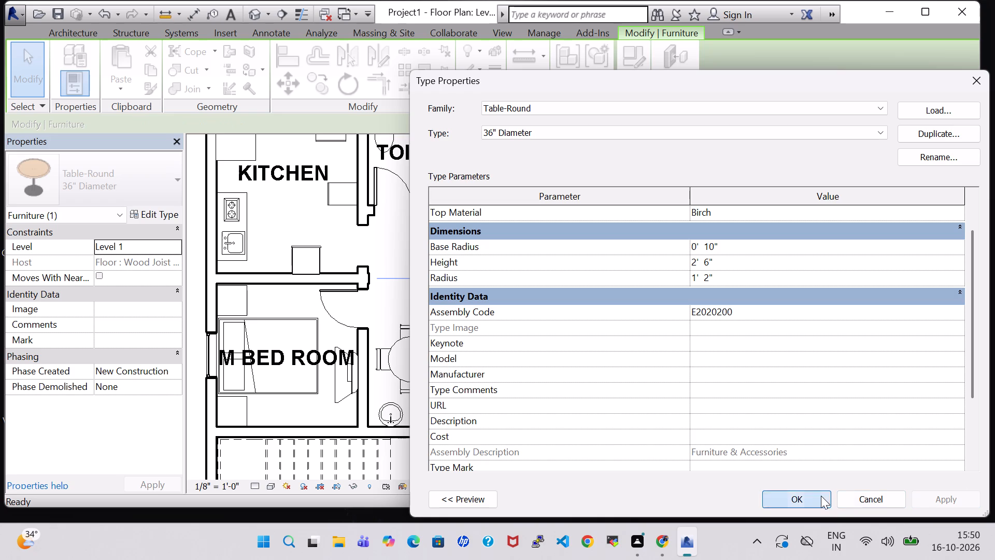
pyautogui.click(723, 418)
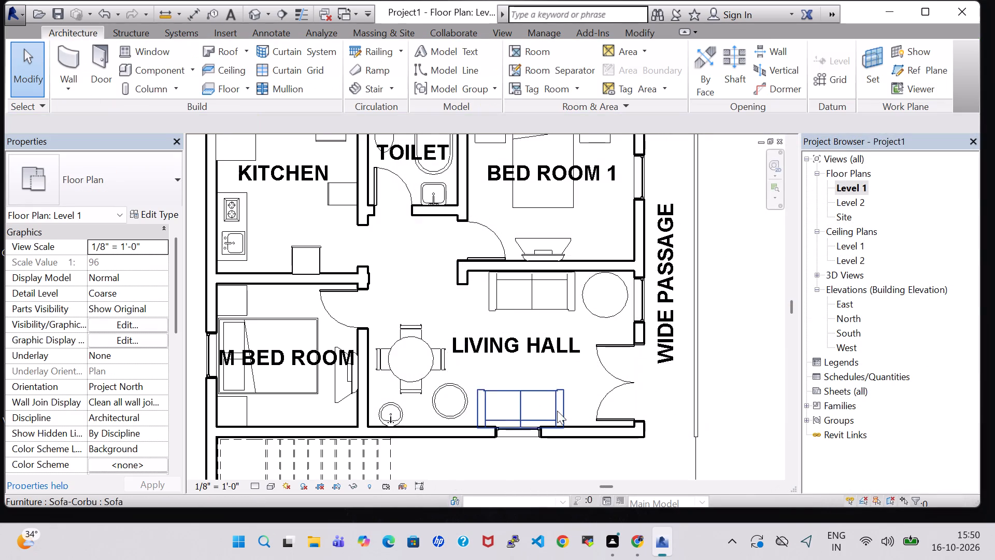
# Nudge the round table beside the wash basin closer to the sofa along the staircase passage wall.
pyautogui.click(455, 390)
pyautogui.press('Down')
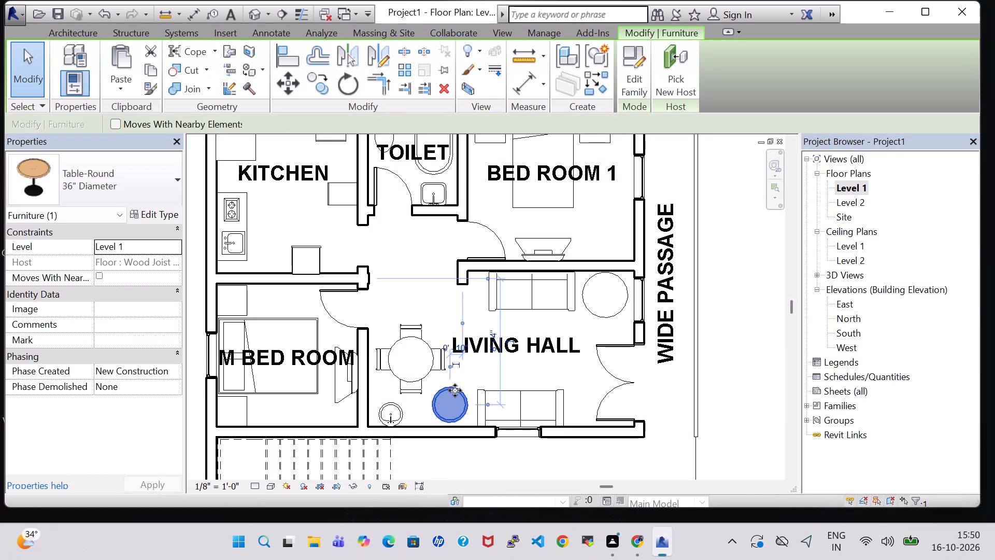
pyautogui.press('Right')
pyautogui.press('Right')
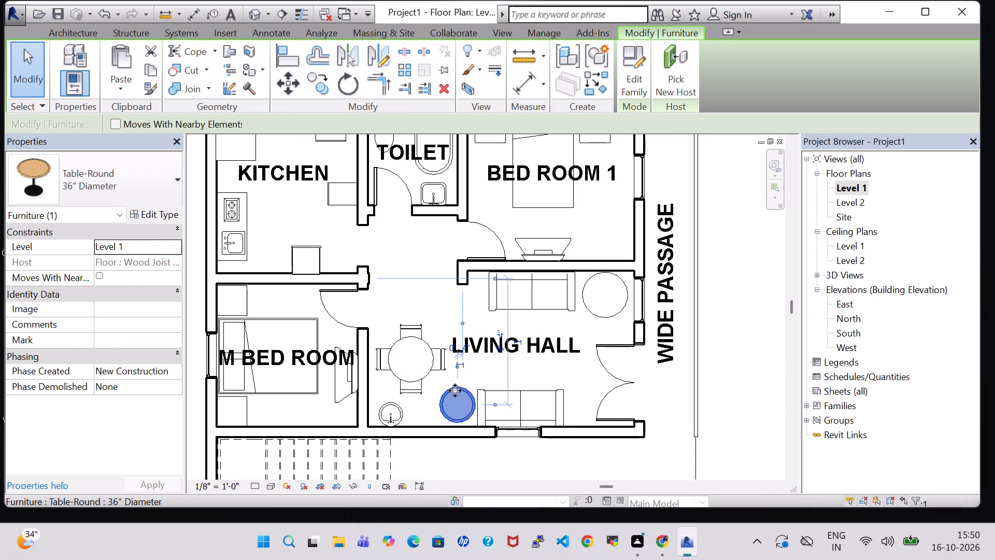
pyautogui.click(715, 343)
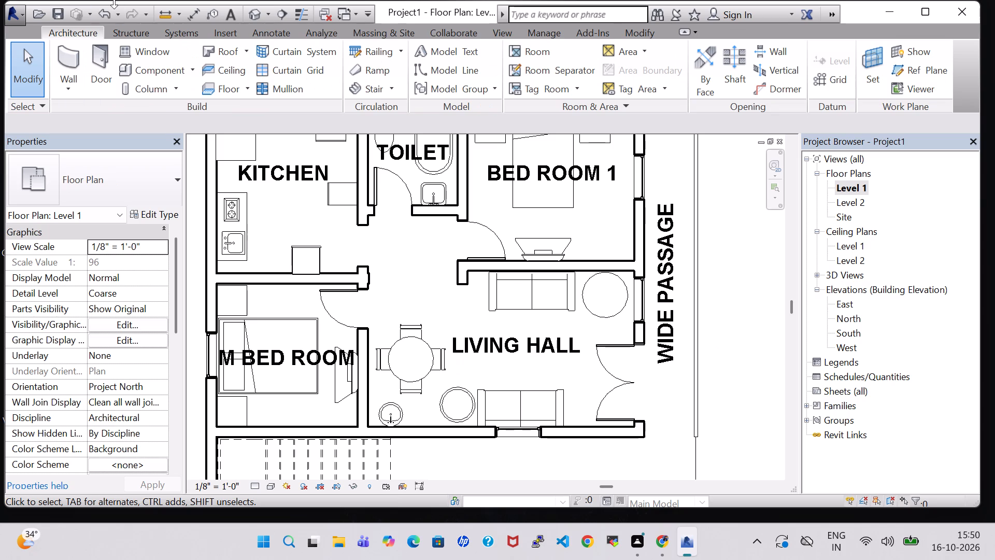
# In the 3D view, examine the round side tables and living hall furniture of both units from several angles.
pyautogui.click(253, 15)
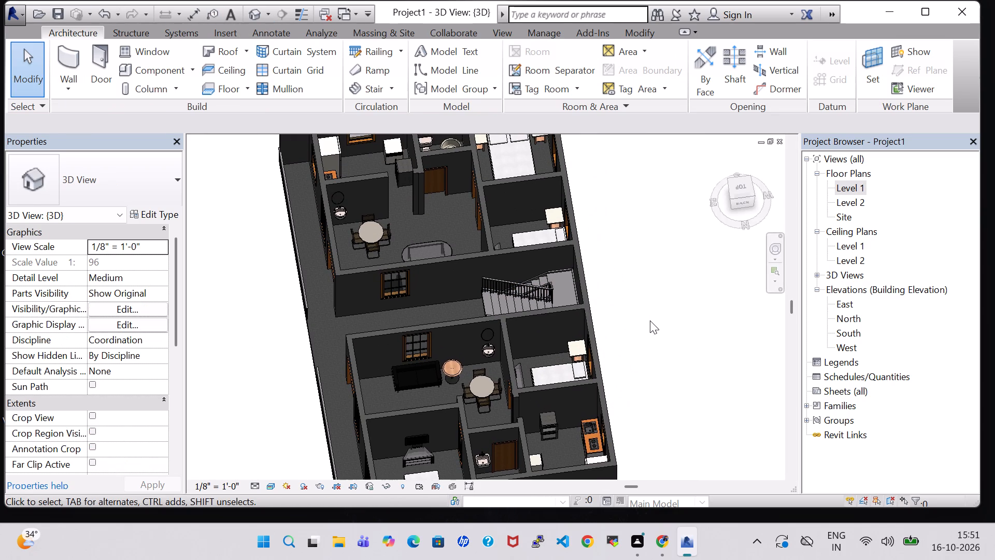
pyautogui.keyDown('shift'); pyautogui.moveTo(650, 320); pyautogui.dragTo(567, 346, button='middle'); pyautogui.keyUp('shift')
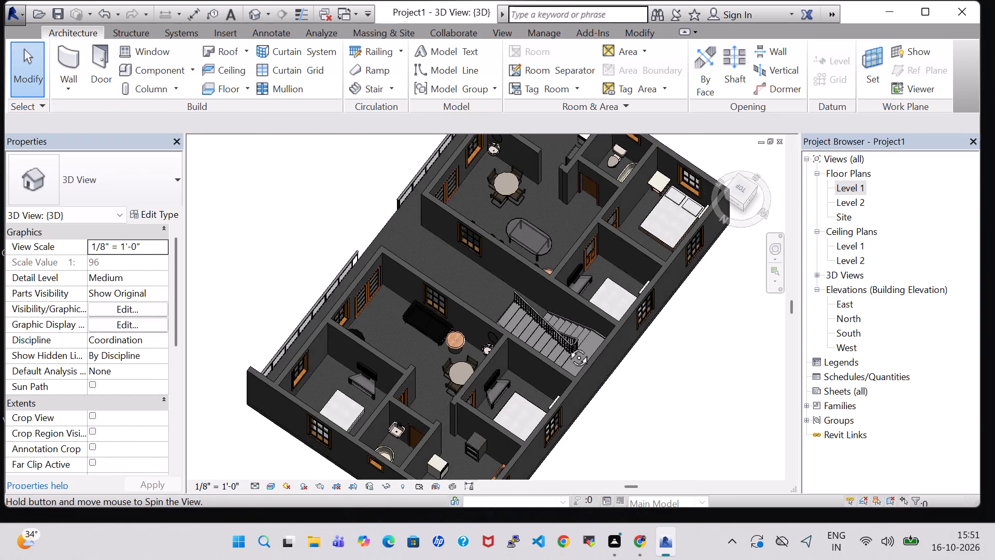
pyautogui.keyDown('shift'); pyautogui.moveTo(567, 346); pyautogui.dragTo(630, 391, button='middle'); pyautogui.keyUp('shift')
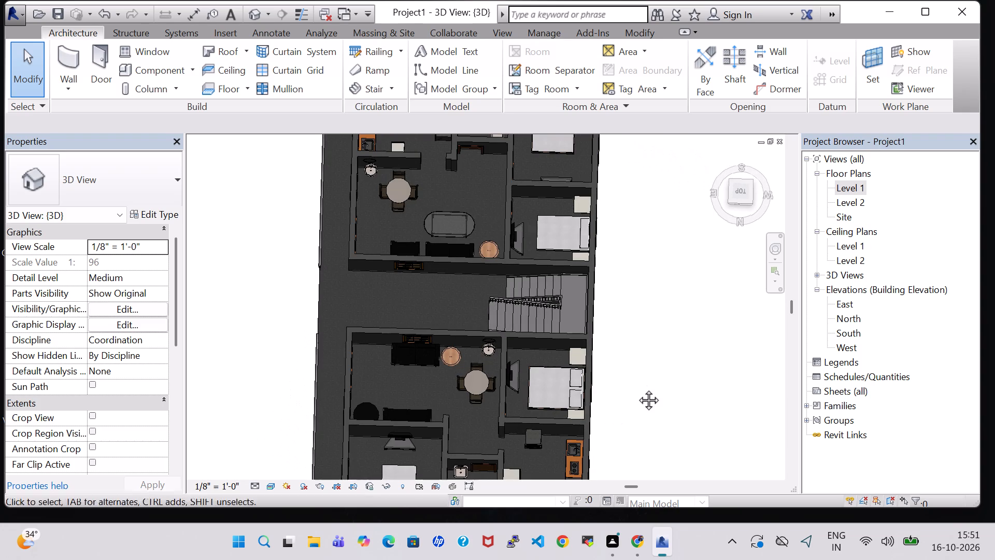
pyautogui.keyDown('shift'); pyautogui.middleClick(637, 388); pyautogui.keyUp('shift')
pyautogui.keyDown('shift'); pyautogui.moveTo(639, 386); pyautogui.dragTo(698, 307, button='middle'); pyautogui.keyUp('shift')
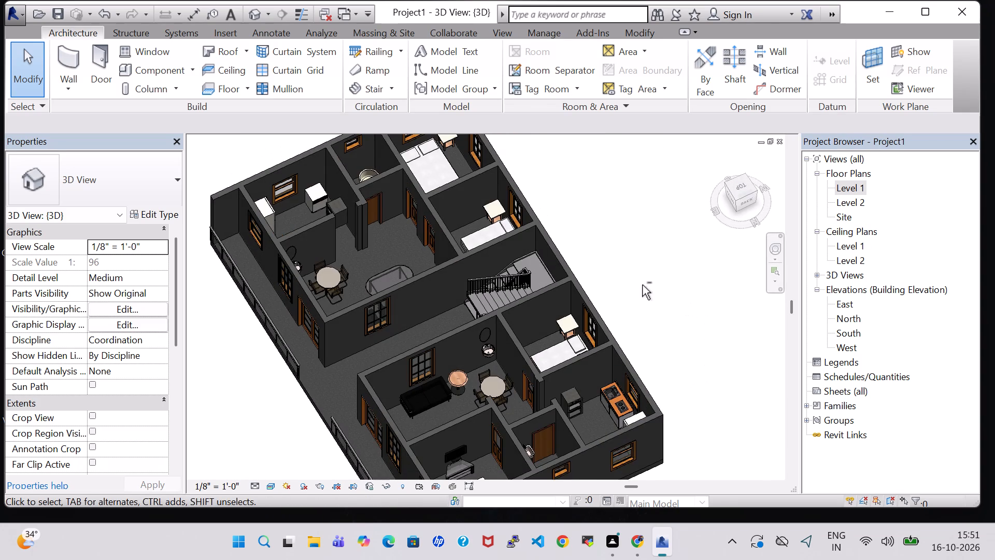
pyautogui.keyDown('shift'); pyautogui.moveTo(642, 285); pyautogui.dragTo(793, 327, button='middle'); pyautogui.keyUp('shift')
pyautogui.keyDown('shift'); pyautogui.moveTo(685, 357); pyautogui.dragTo(721, 324, button='middle'); pyautogui.keyUp('shift')
# On the Level 1 plan, delete the Chair-Corbu armchair beside the sofa in the living hall south of the staircase.
pyautogui.doubleClick(850, 184)
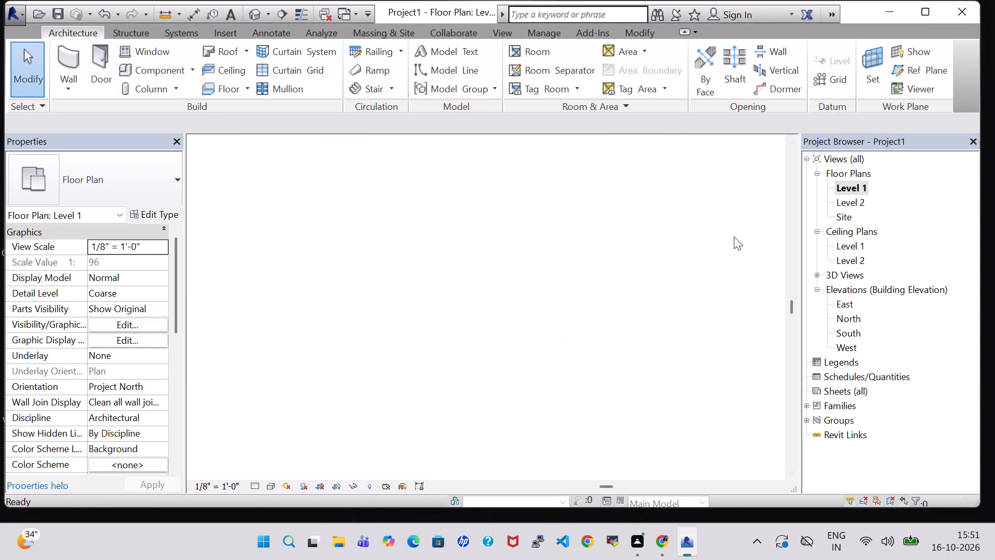
pyautogui.scroll(-2, 665, 257)
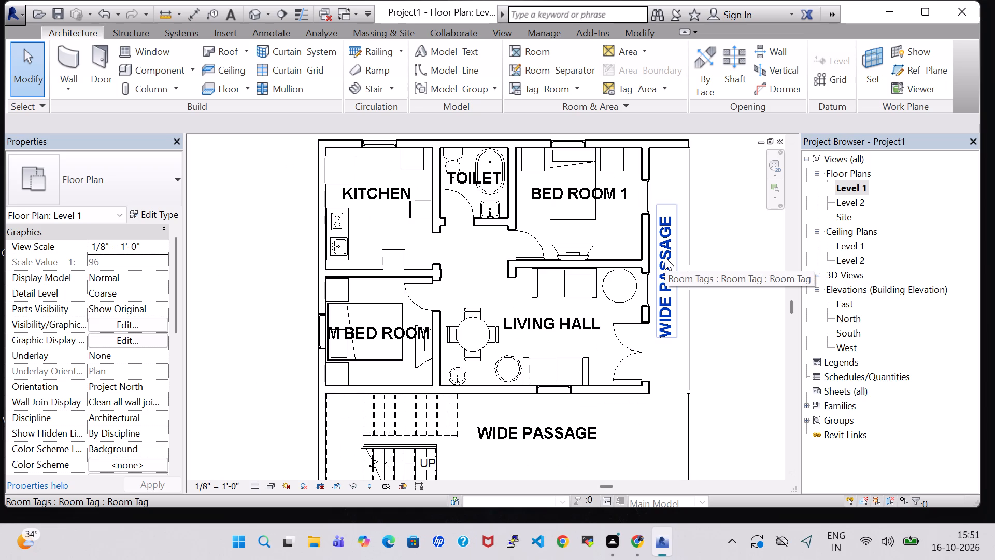
pyautogui.scroll(-2, 562, 234)
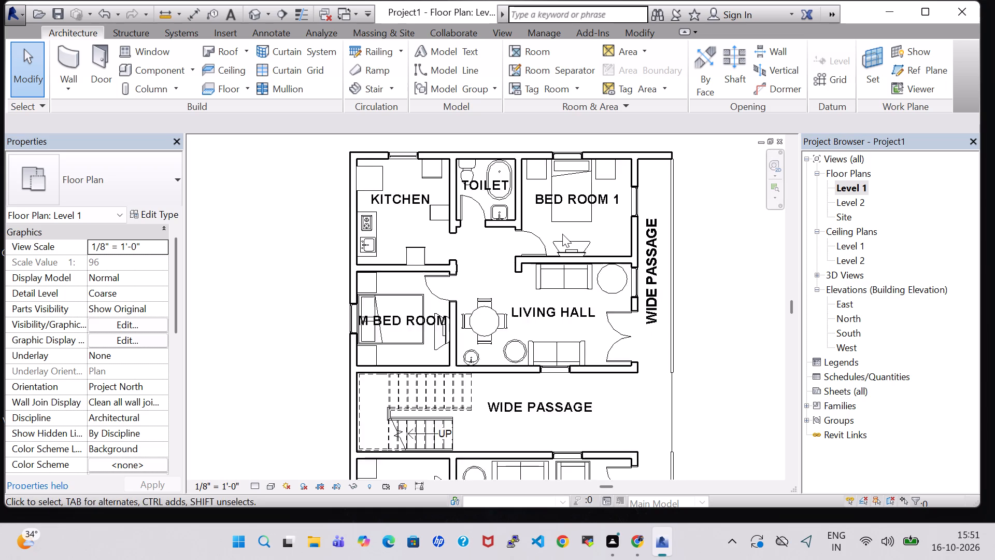
pyautogui.scroll(-1, 667, 317)
pyautogui.moveTo(679, 322); pyautogui.dragTo(626, 274, button='middle')
pyautogui.scroll(1, 634, 293)
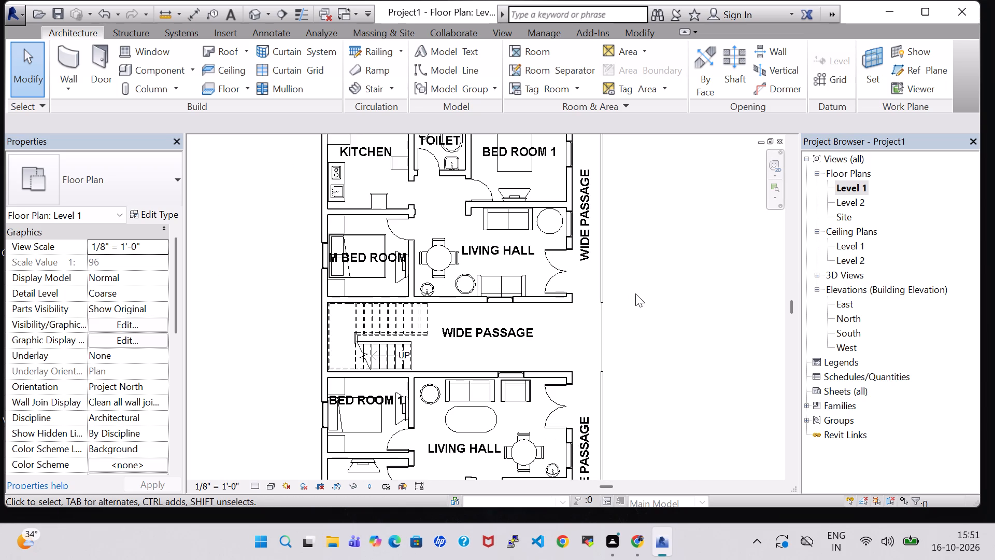
pyautogui.moveTo(635, 293); pyautogui.dragTo(651, 222, button='middle')
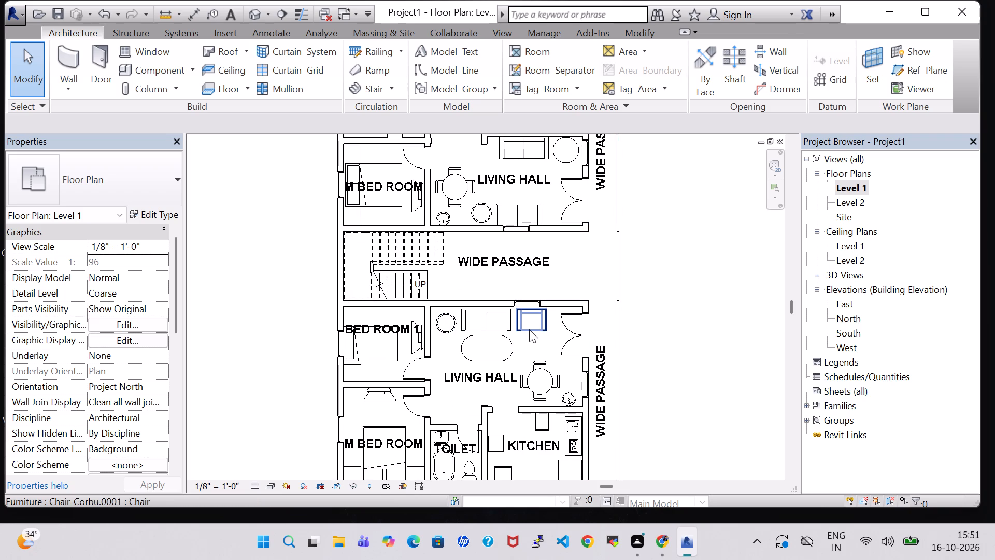
pyautogui.click(529, 329)
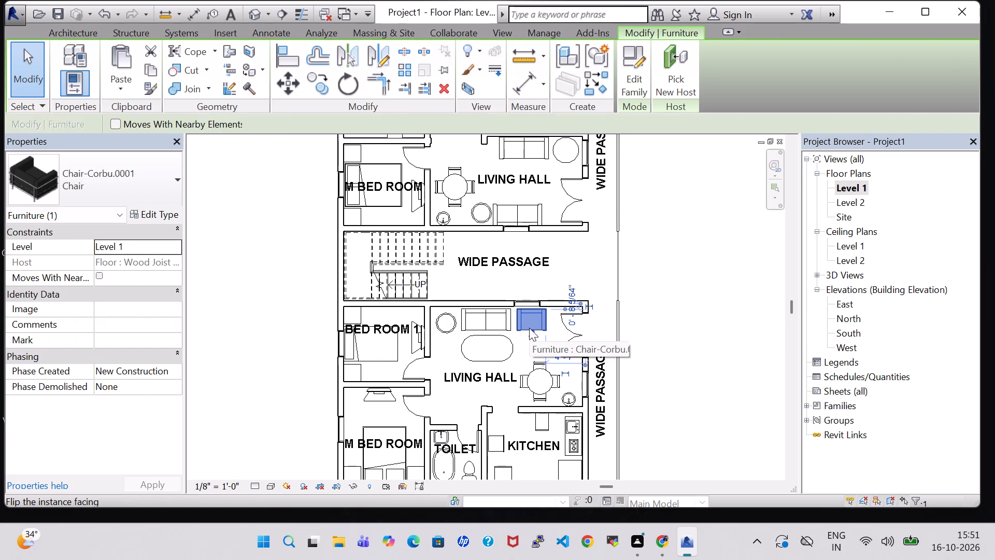
pyautogui.press('Delete')
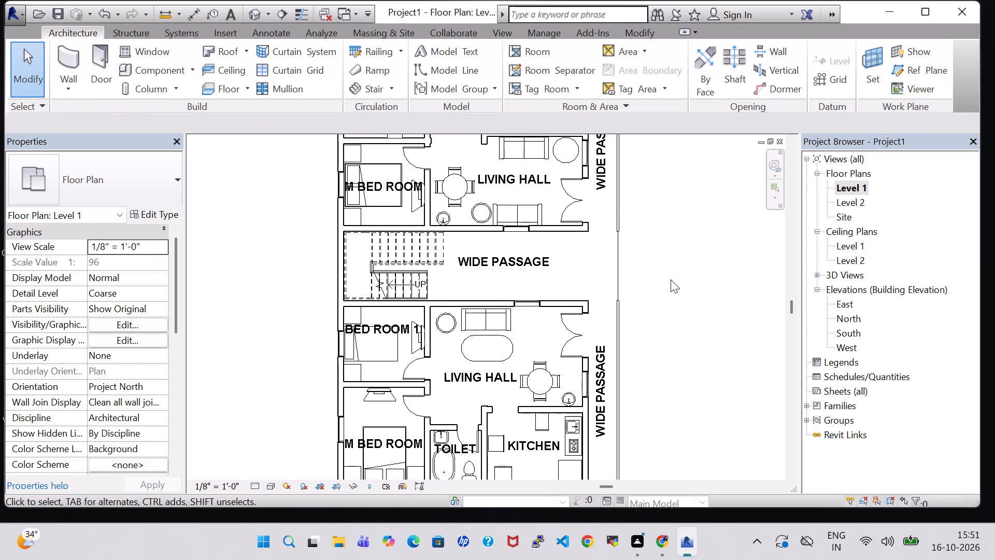
# Place a 72" x 36" Table-Ellipse in the deleted chair's spot, aligned with the round table, about 5' 10" from the entrance wall.
pyautogui.click(451, 323)
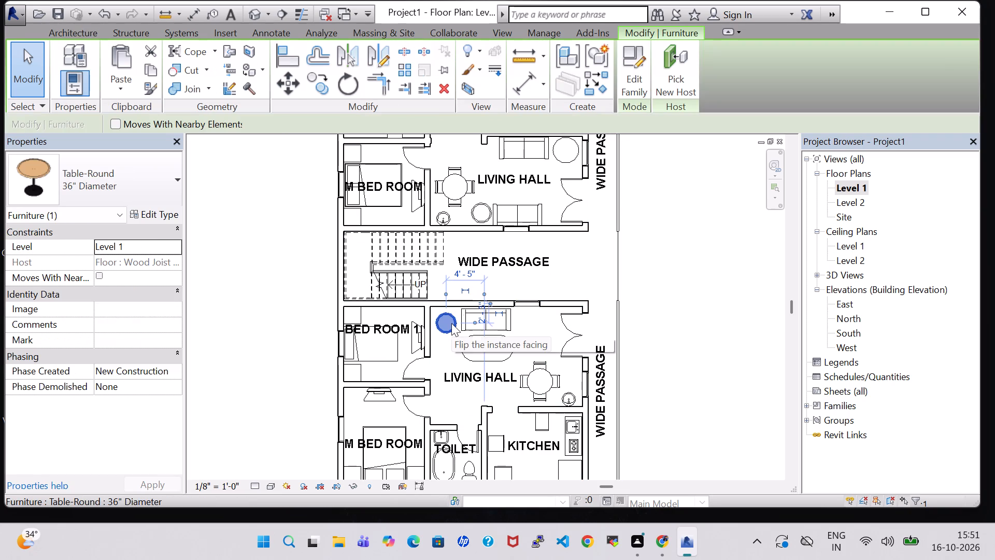
pyautogui.click(714, 290)
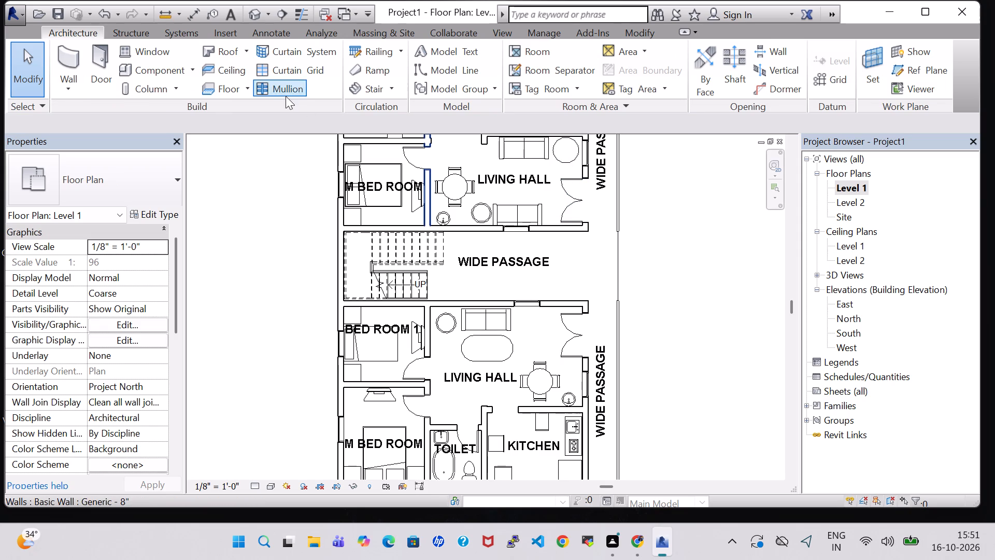
pyautogui.click(176, 71)
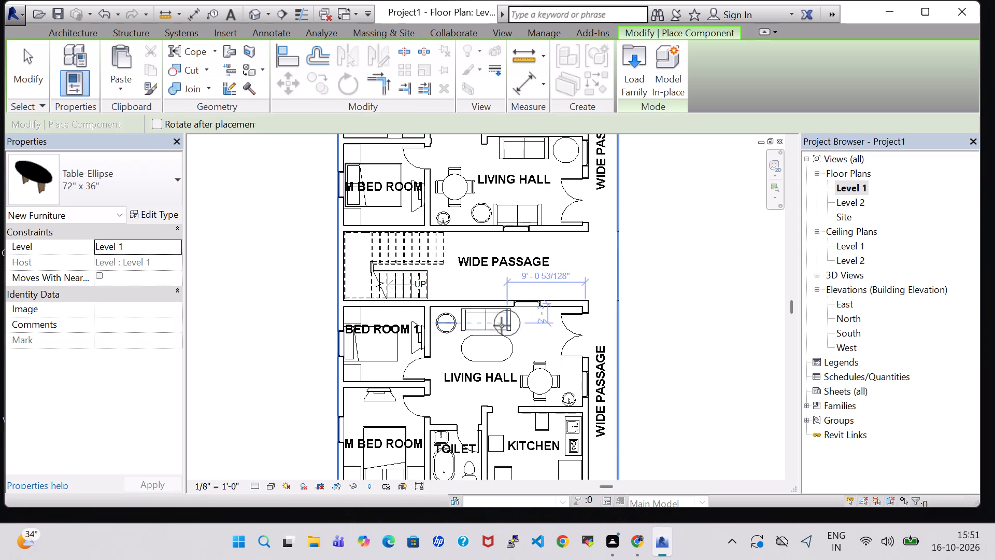
pyautogui.scroll(4, 502, 326)
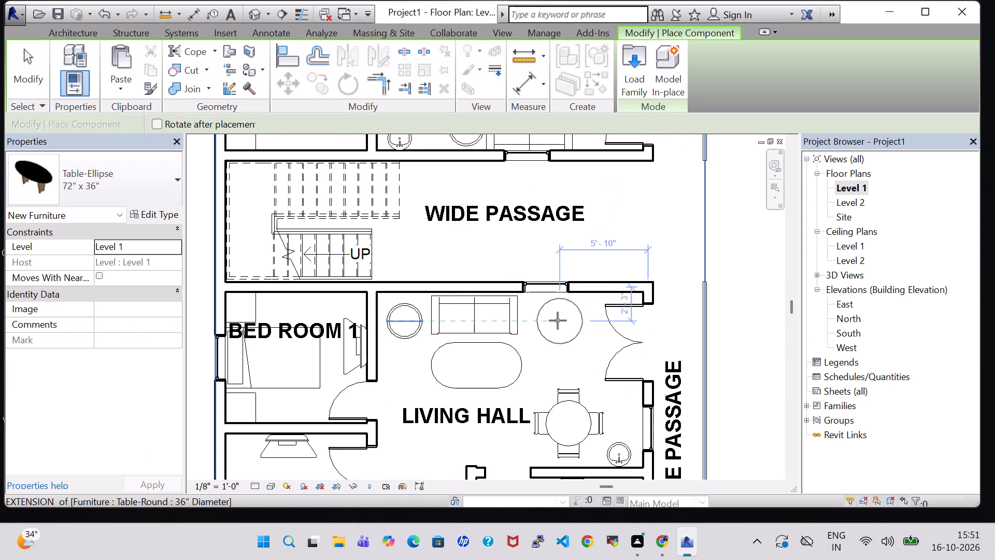
pyautogui.click(558, 320)
pyautogui.scroll(-5, 558, 320)
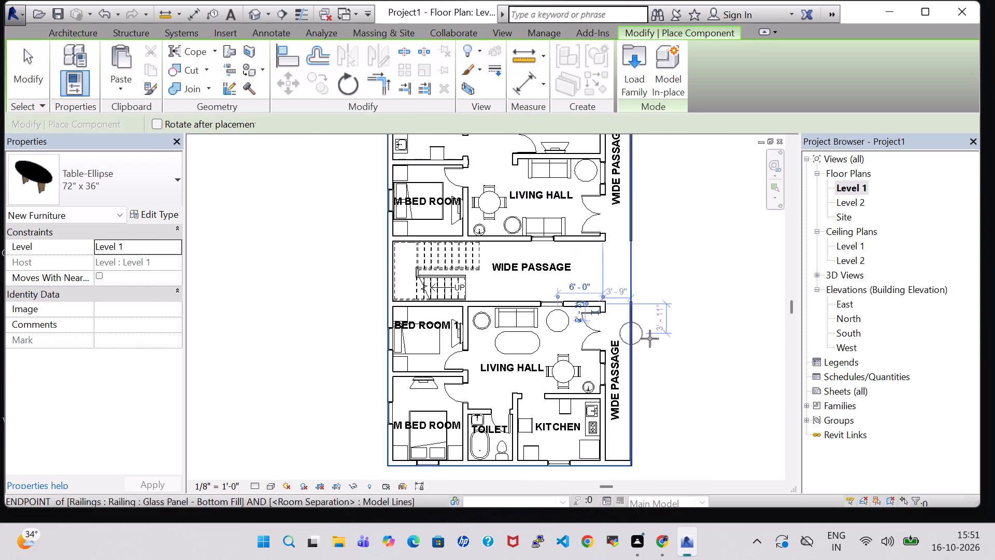
pyautogui.press('Escape')
pyautogui.press('Escape')
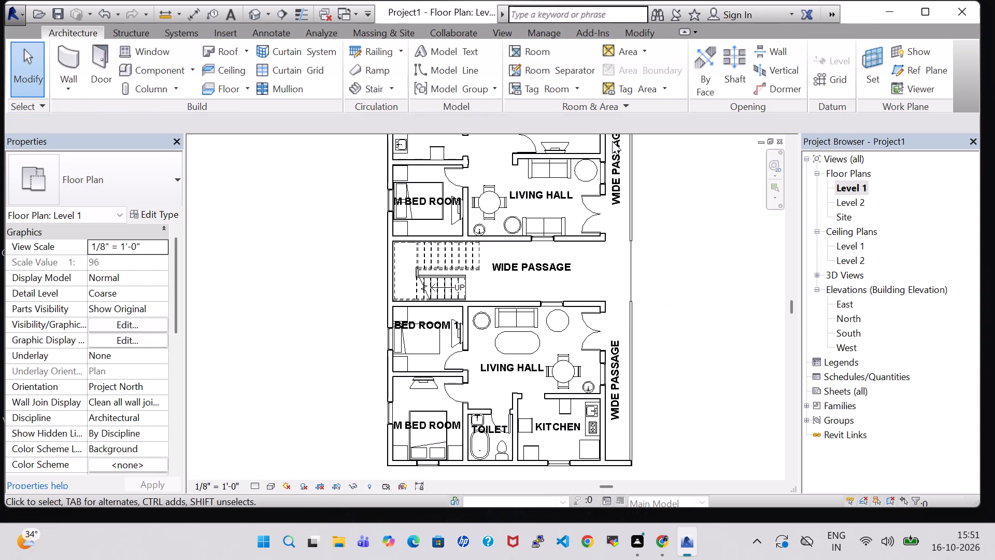
# In the 3D view, examine the black side table beside the sofa and both living hall layouts from several angles.
pyautogui.click(253, 13)
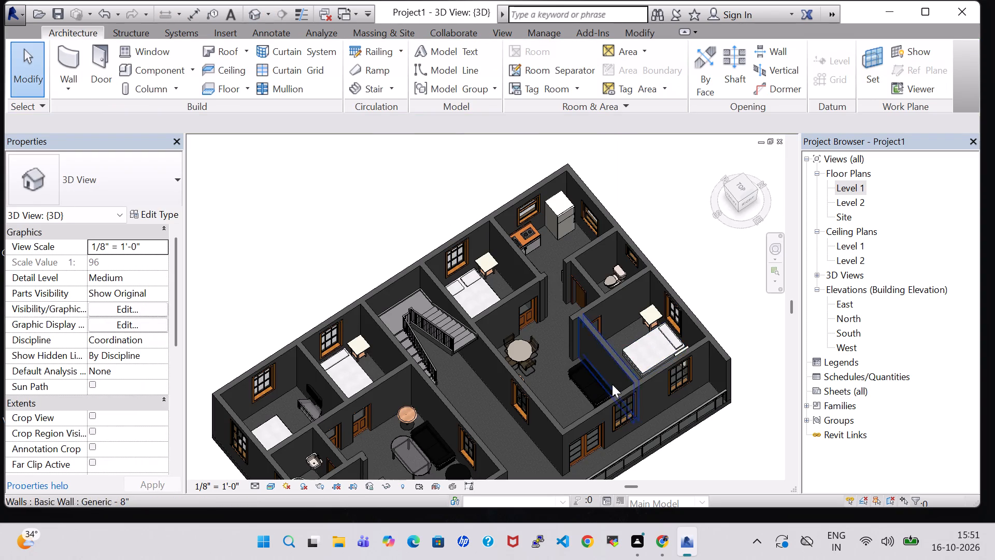
pyautogui.scroll(-1, 517, 417)
pyautogui.moveTo(497, 426); pyautogui.dragTo(496, 336, button='middle')
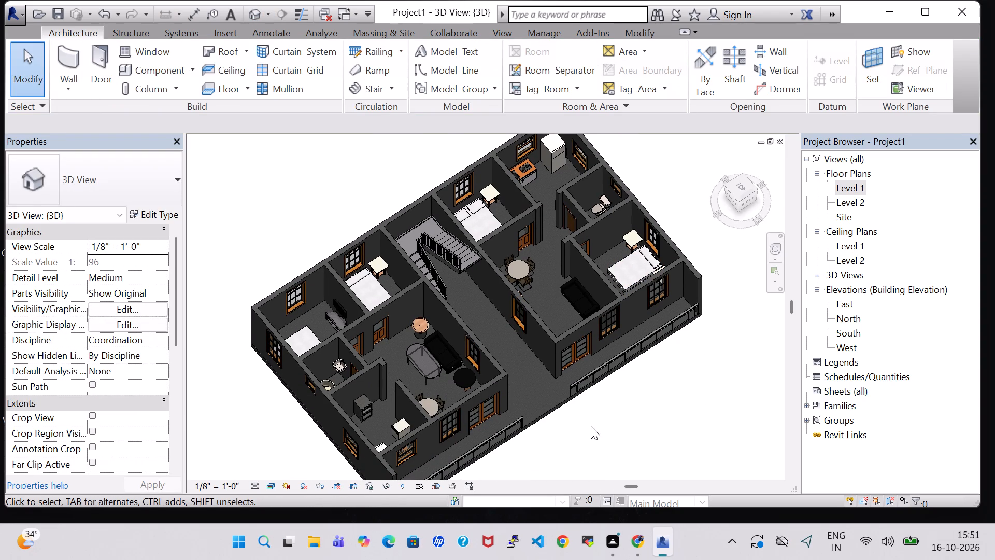
pyautogui.keyDown('shift'); pyautogui.moveTo(591, 426); pyautogui.dragTo(496, 438, button='middle'); pyautogui.keyUp('shift')
pyautogui.scroll(1, 421, 342)
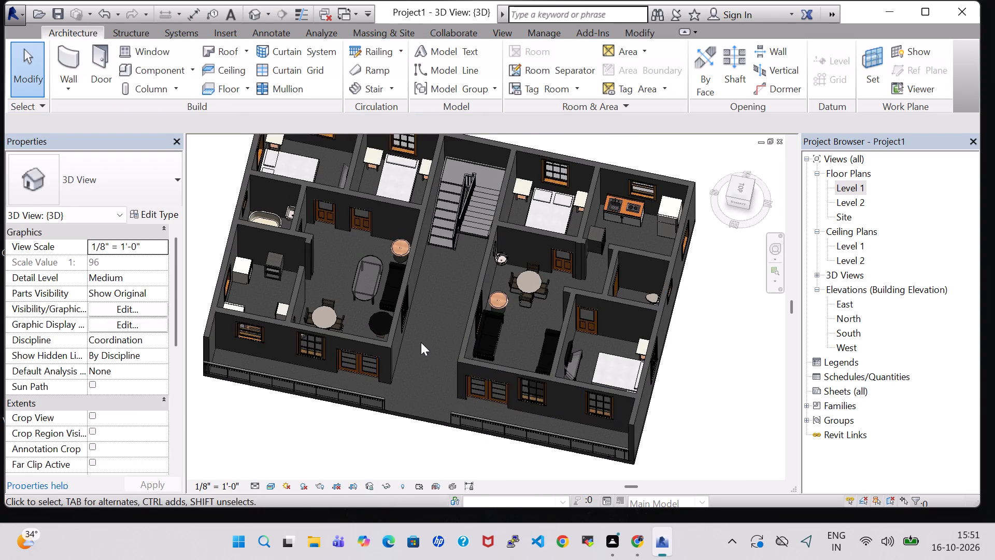
pyautogui.scroll(2, 421, 342)
pyautogui.keyDown('shift'); pyautogui.moveTo(421, 342); pyautogui.dragTo(445, 382, button='middle'); pyautogui.keyUp('shift')
pyautogui.keyDown('shift'); pyautogui.moveTo(432, 325); pyautogui.dragTo(441, 371, button='middle'); pyautogui.keyUp('shift')
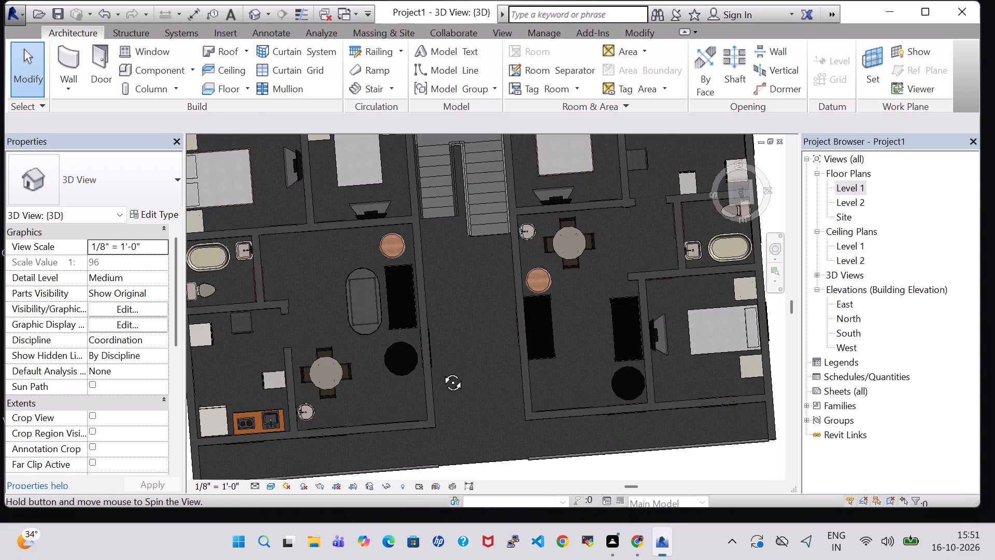
pyautogui.keyDown('shift'); pyautogui.moveTo(441, 371); pyautogui.dragTo(440, 365, button='middle'); pyautogui.keyUp('shift')
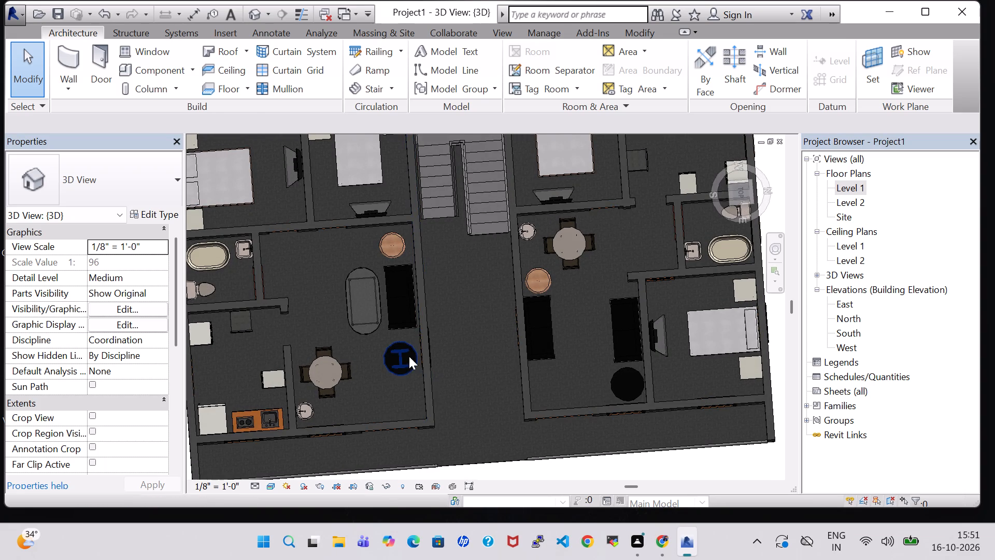
pyautogui.moveTo(452, 357); pyautogui.dragTo(444, 291, button='middle')
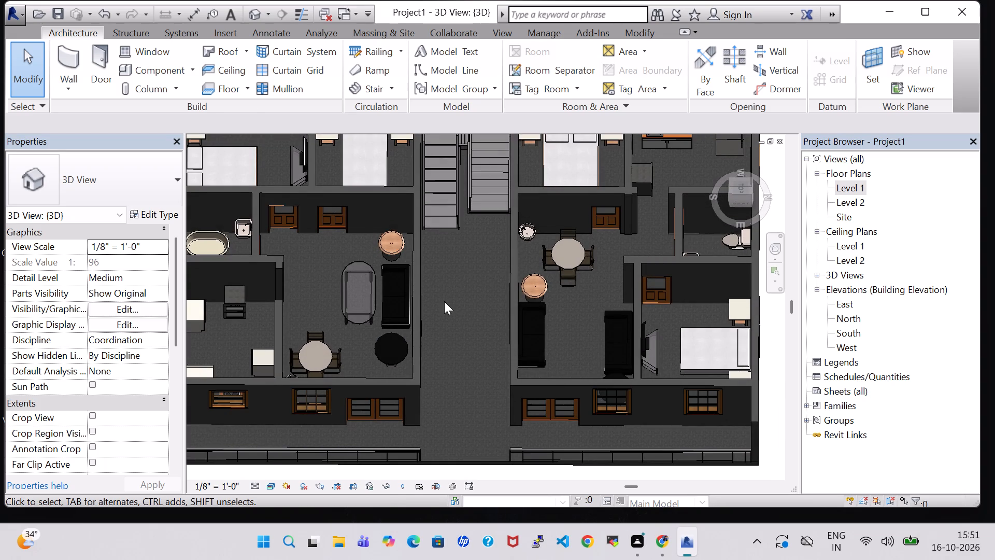
pyautogui.moveTo(444, 301); pyautogui.dragTo(420, 257, button='middle')
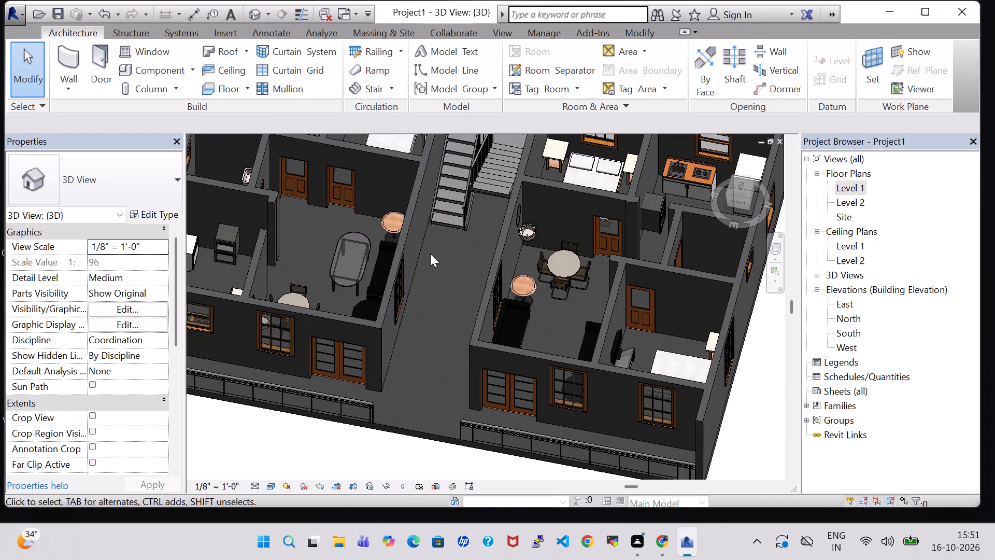
pyautogui.moveTo(441, 255); pyautogui.dragTo(460, 220, button='middle')
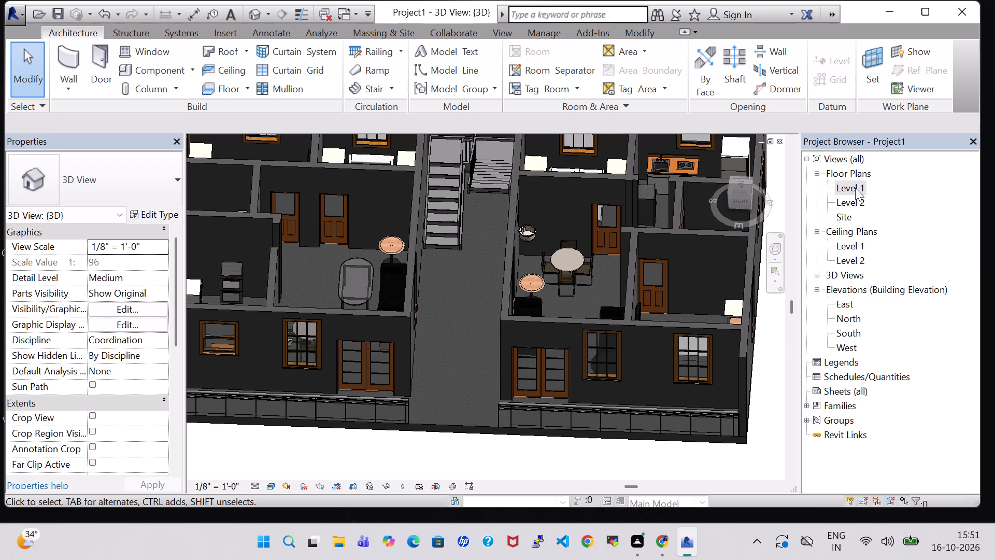
# Switch from the 3D view to the Level 1 floor plan.
pyautogui.doubleClick(855, 188)
pyautogui.scroll(-4, 736, 249)
pyautogui.moveTo(719, 276); pyautogui.dragTo(614, 304, button='middle')
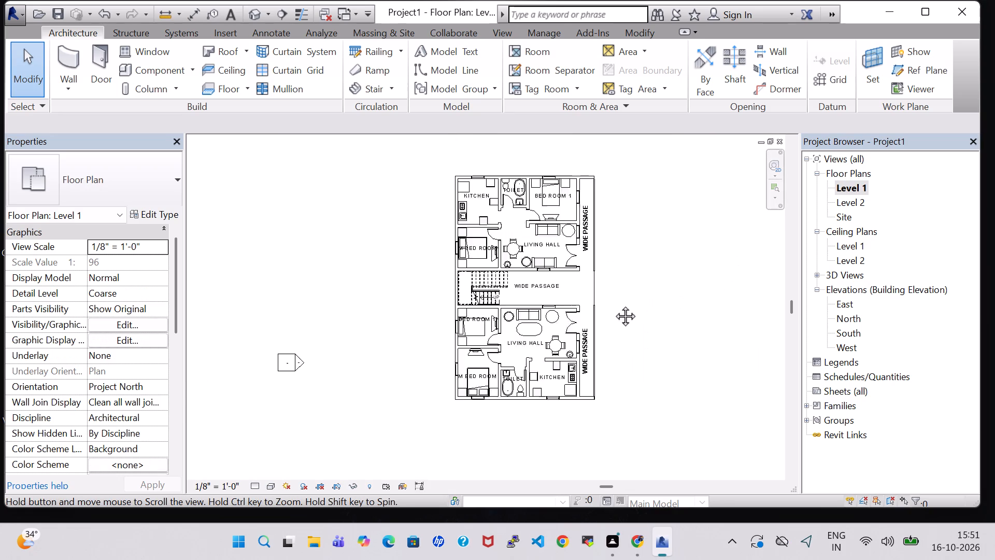
pyautogui.moveTo(614, 304); pyautogui.dragTo(602, 315, button='middle')
pyautogui.scroll(2, 602, 315)
pyautogui.moveTo(602, 315); pyautogui.dragTo(617, 319, button='middle')
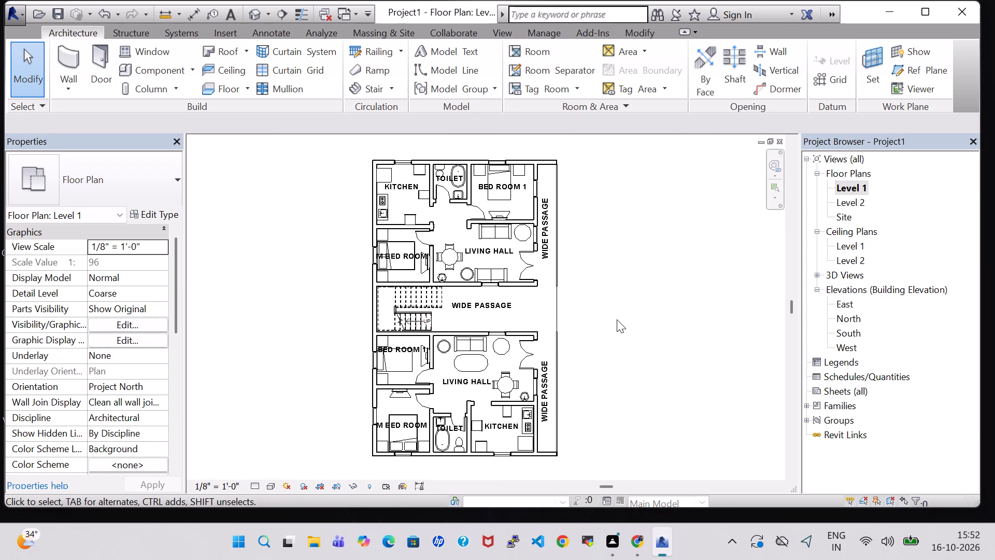
pyautogui.middleClick(617, 319)
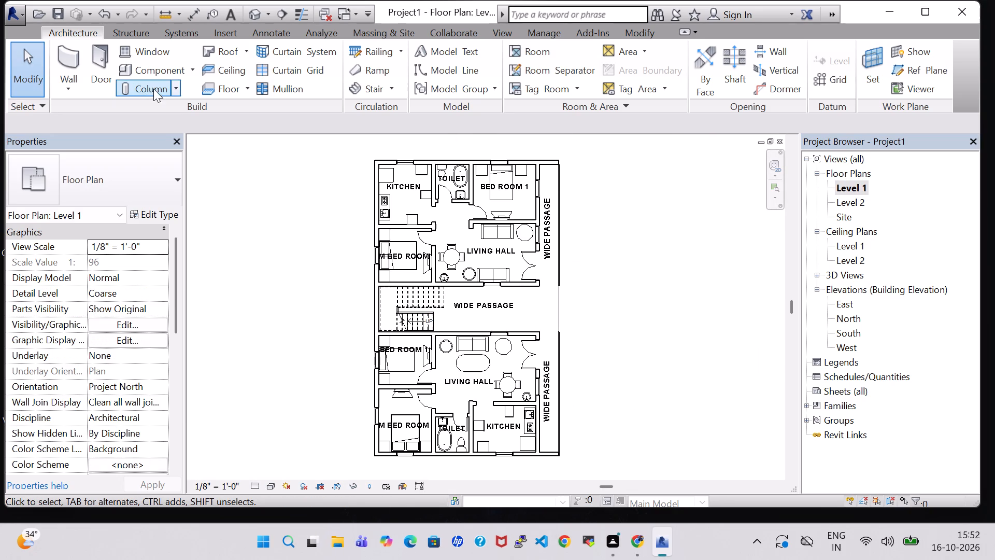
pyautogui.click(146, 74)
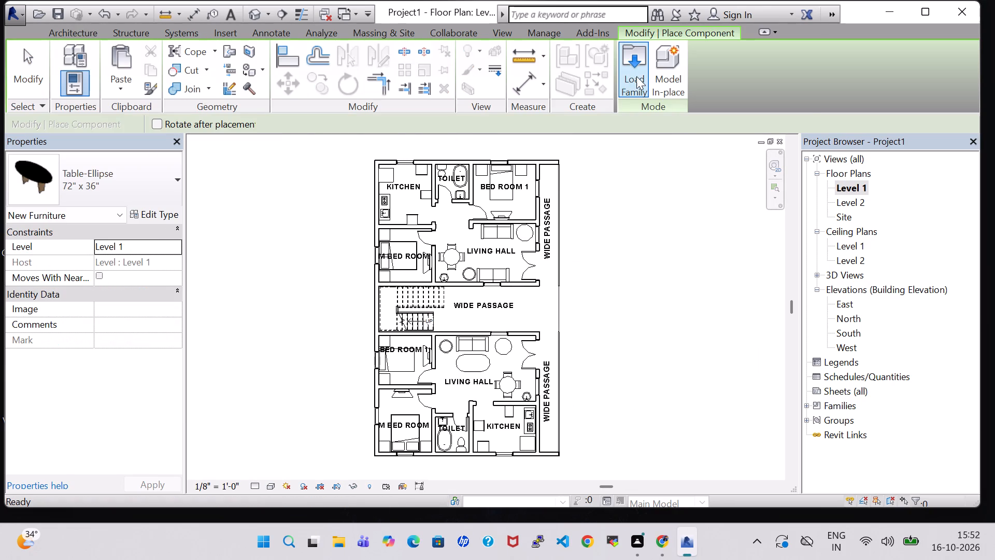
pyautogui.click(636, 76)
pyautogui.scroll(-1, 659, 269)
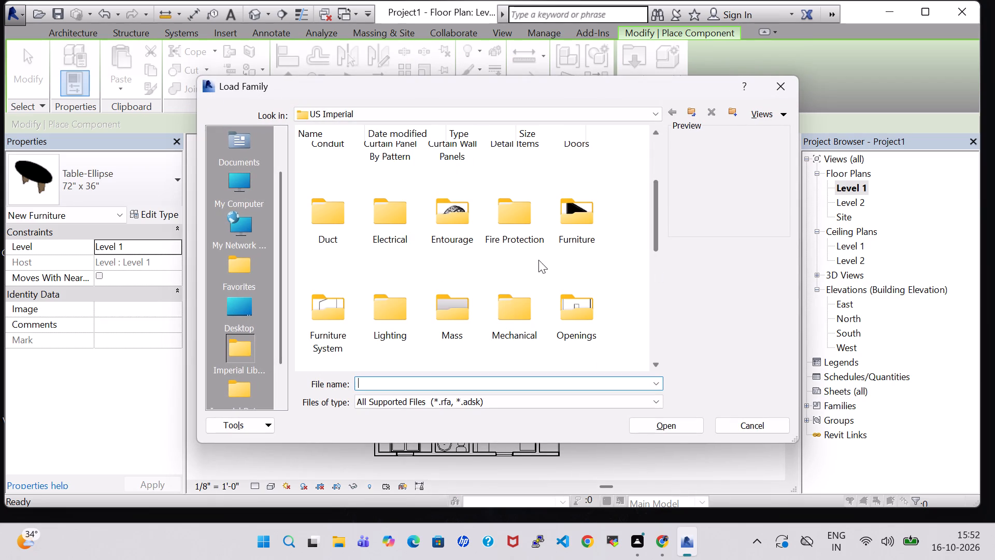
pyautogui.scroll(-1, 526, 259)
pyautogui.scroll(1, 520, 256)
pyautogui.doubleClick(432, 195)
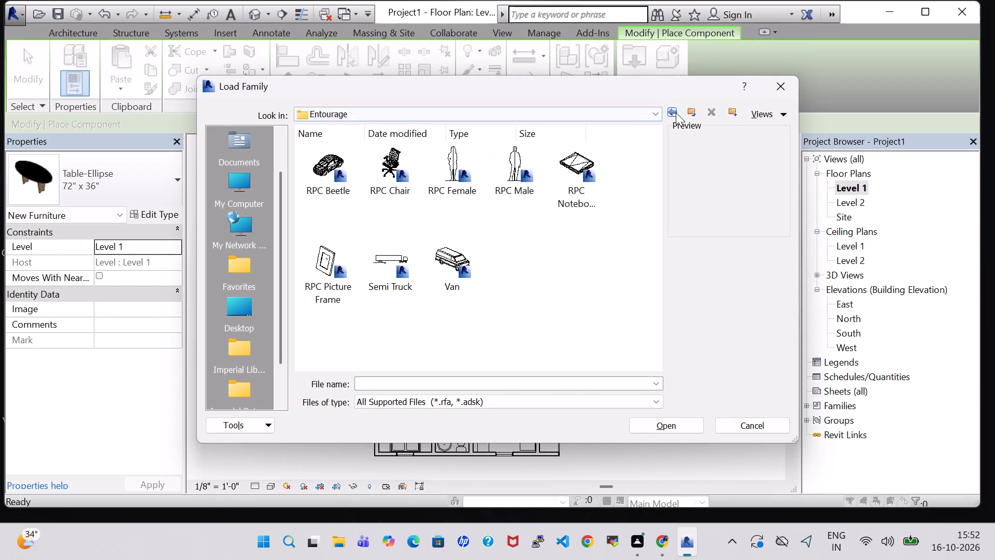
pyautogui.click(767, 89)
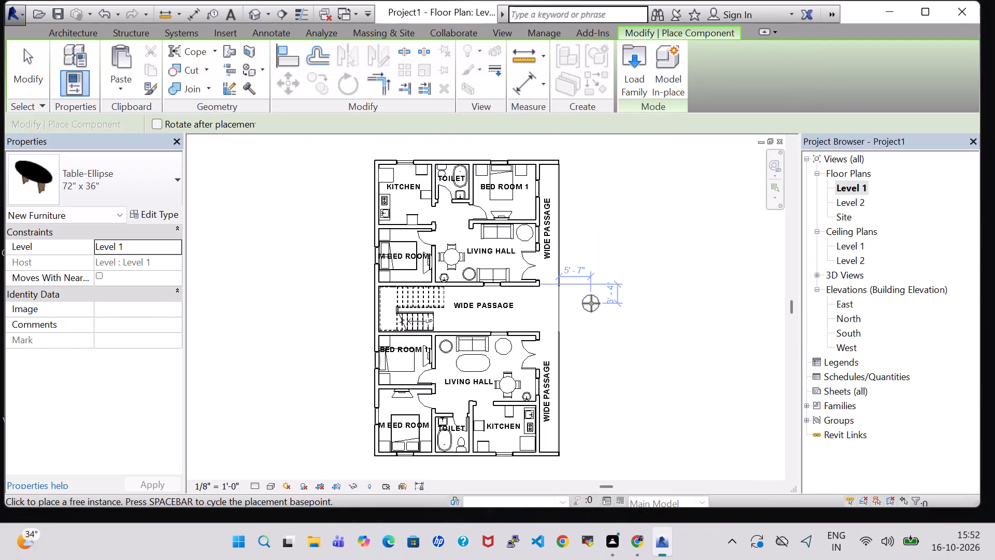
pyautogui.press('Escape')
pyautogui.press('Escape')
# Load the Dresser family from the Storage folder of the US Imperial Furniture library for placement as a component.
pyautogui.scroll(1, 591, 303)
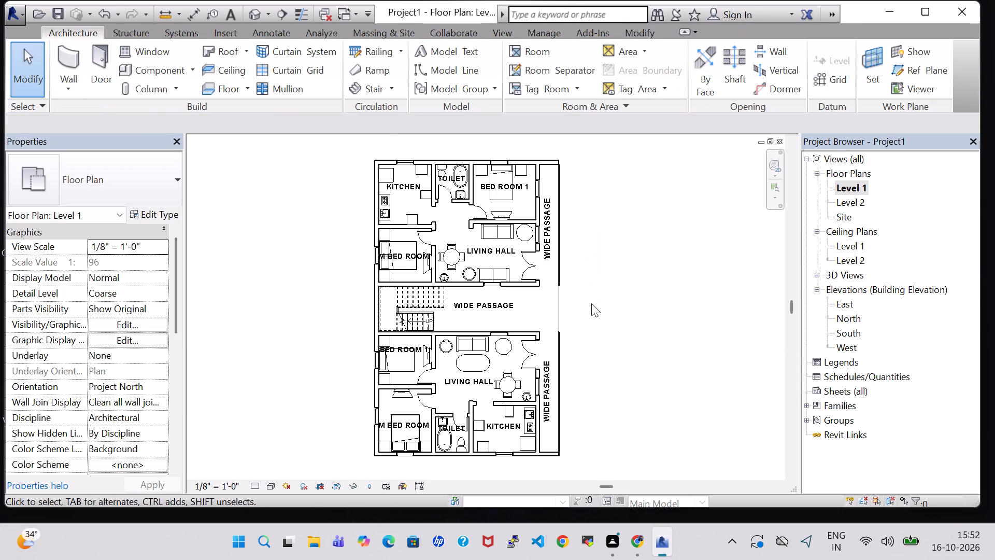
pyautogui.moveTo(591, 303); pyautogui.dragTo(601, 306, button='middle')
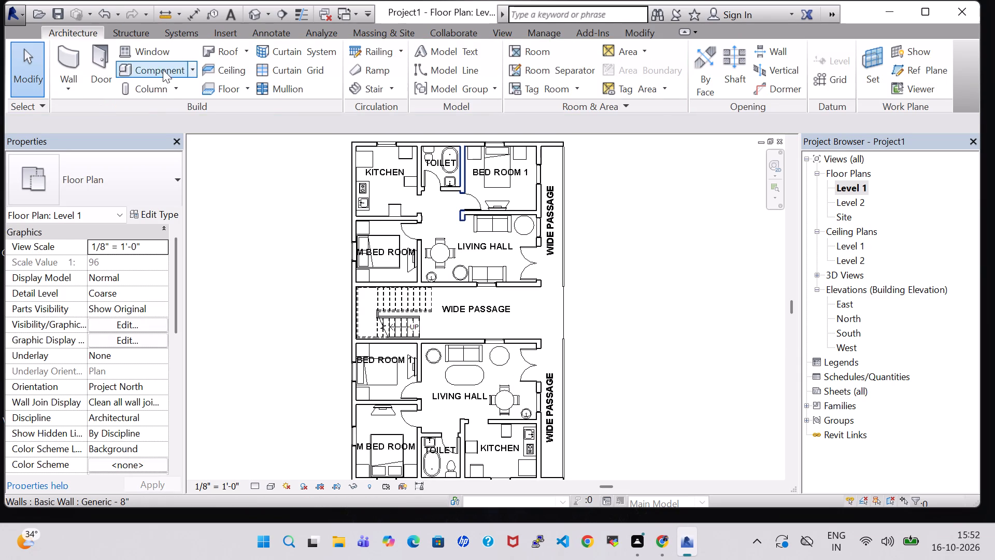
pyautogui.click(163, 69)
pyautogui.click(632, 76)
pyautogui.scroll(-1, 533, 197)
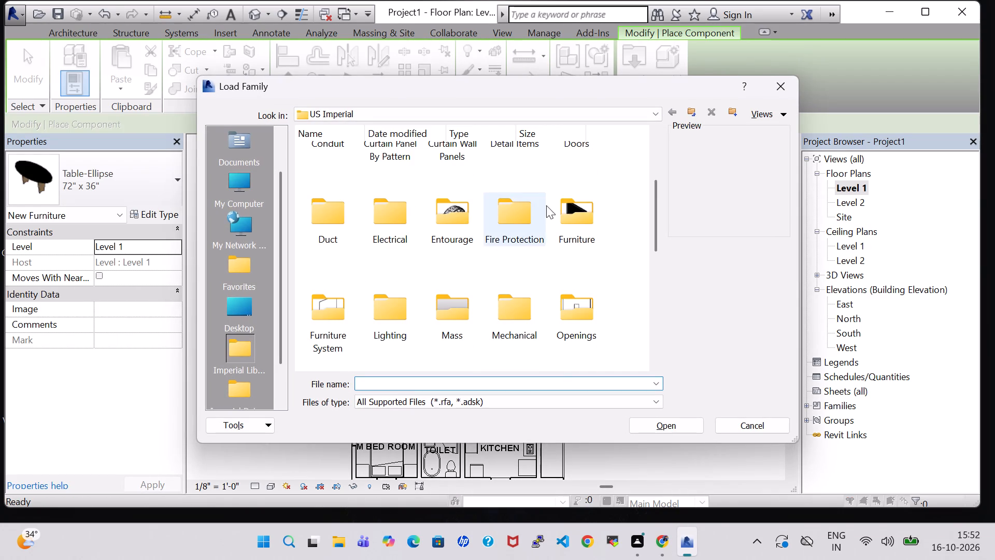
pyautogui.doubleClick(568, 212)
pyautogui.doubleClick(478, 167)
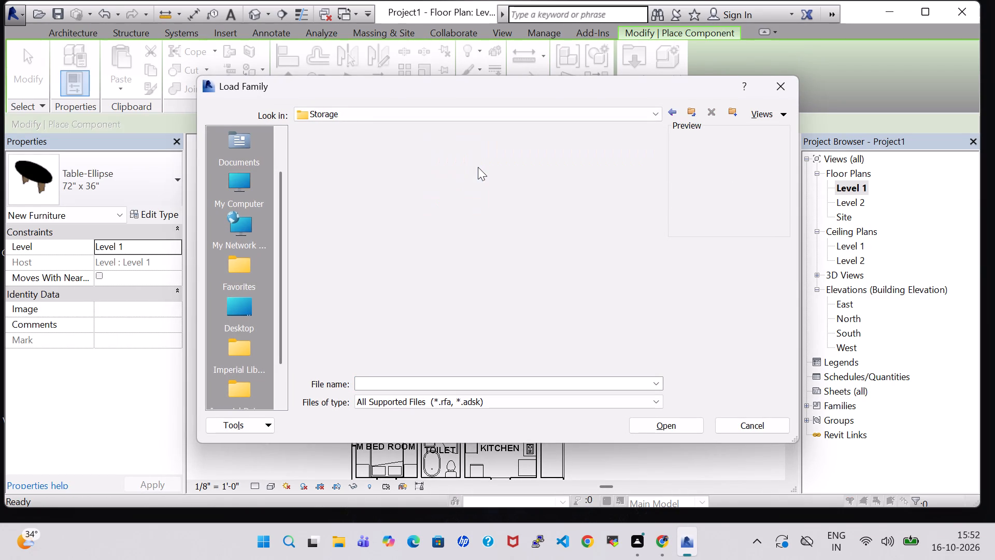
pyautogui.click(447, 263)
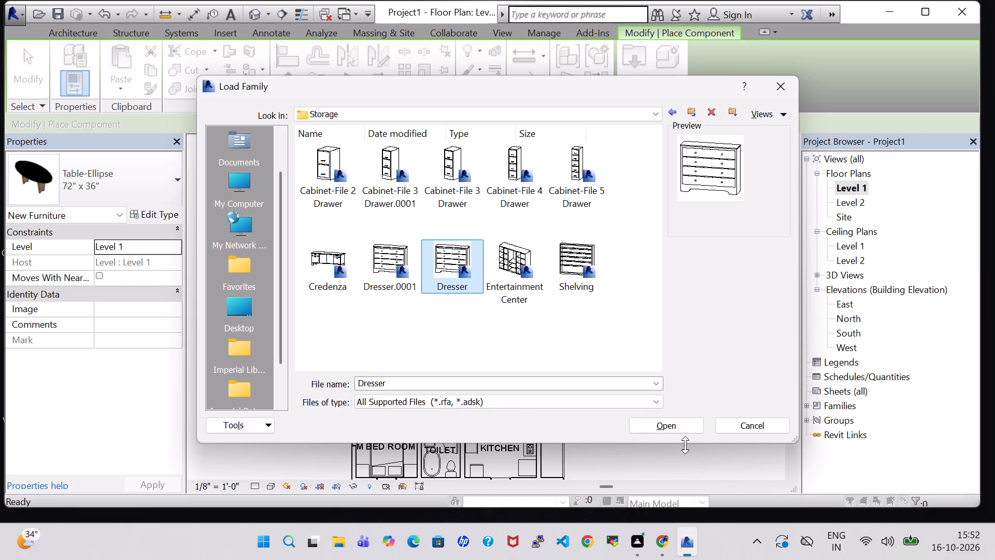
pyautogui.click(678, 427)
# Place one 48" x 72" x 24" Dresser in the M BED ROOM north of the staircase, against its south wall near the bedside table.
pyautogui.scroll(4, 441, 305)
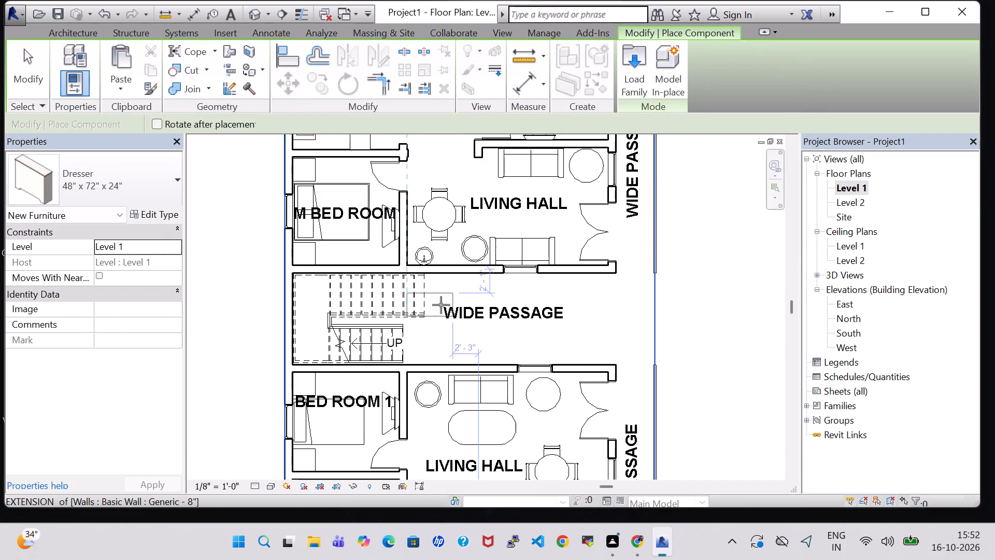
pyautogui.moveTo(441, 305); pyautogui.dragTo(490, 323, button='middle')
pyautogui.scroll(8, 404, 299)
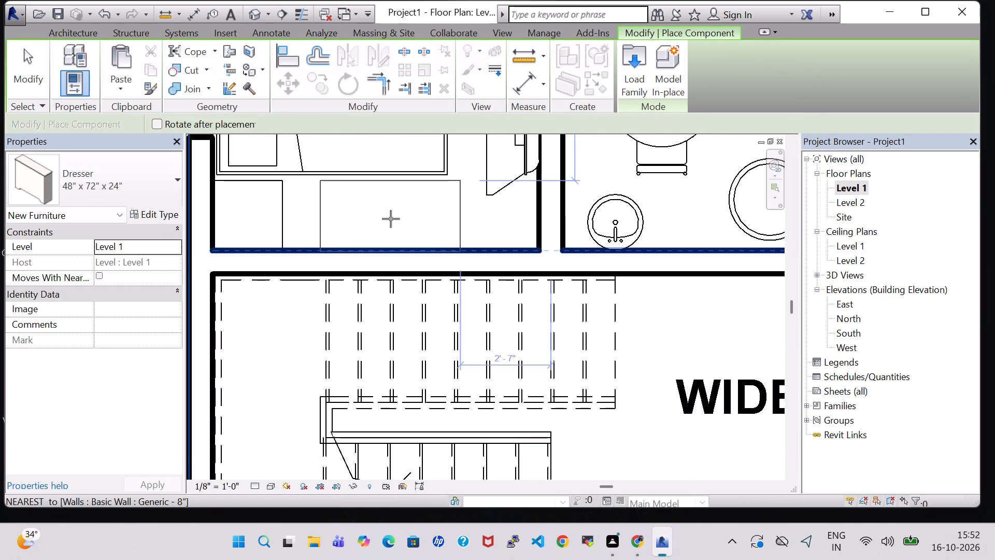
pyautogui.click(391, 219)
pyautogui.scroll(-3, 391, 219)
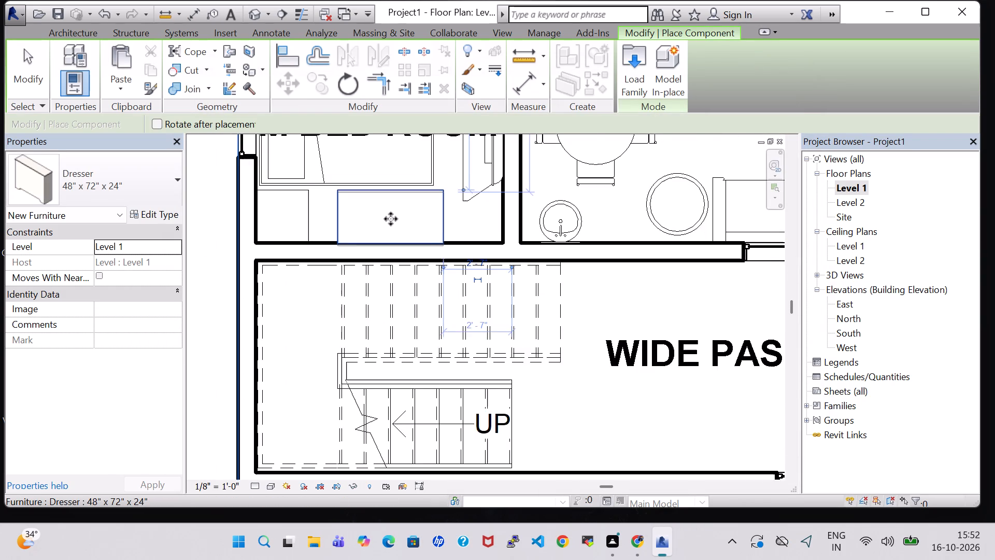
pyautogui.press('Escape')
pyautogui.press('Escape')
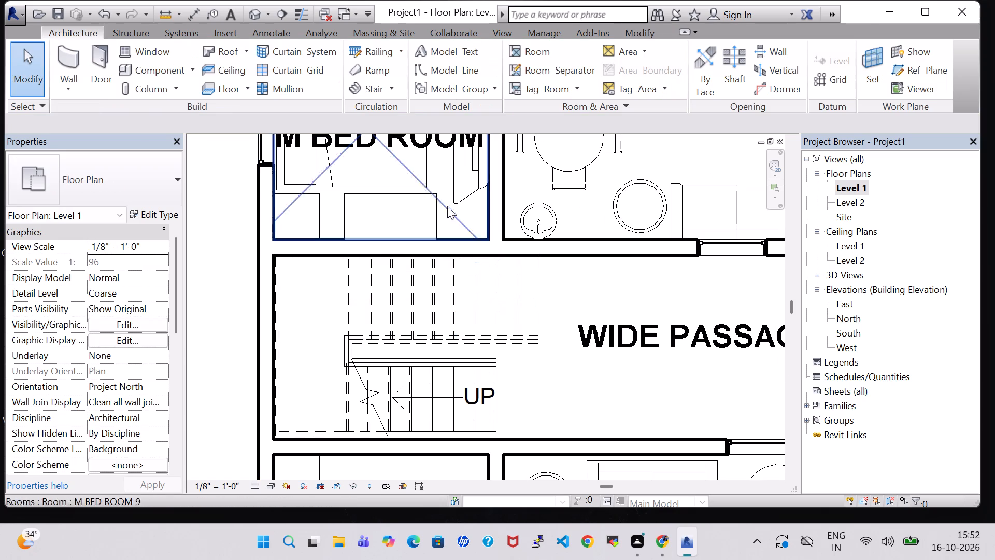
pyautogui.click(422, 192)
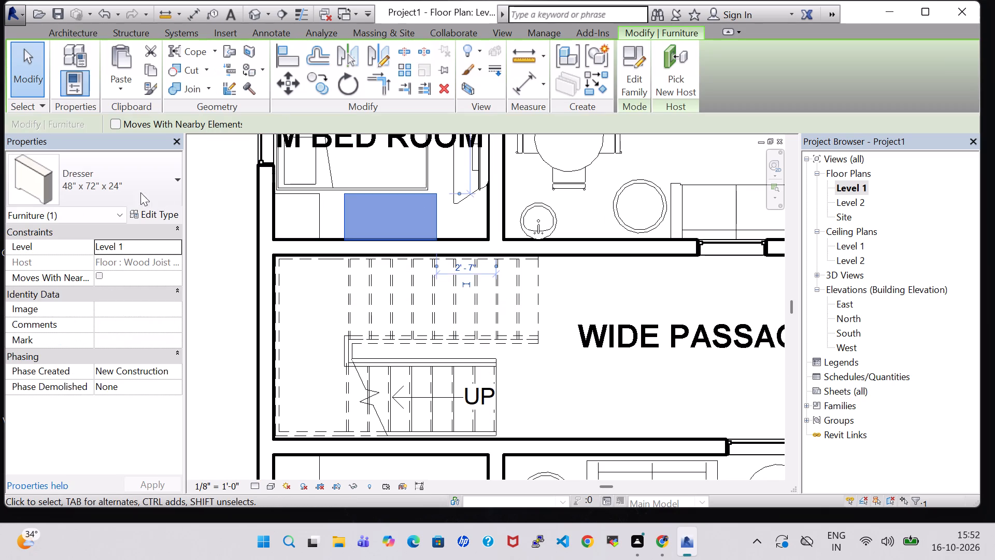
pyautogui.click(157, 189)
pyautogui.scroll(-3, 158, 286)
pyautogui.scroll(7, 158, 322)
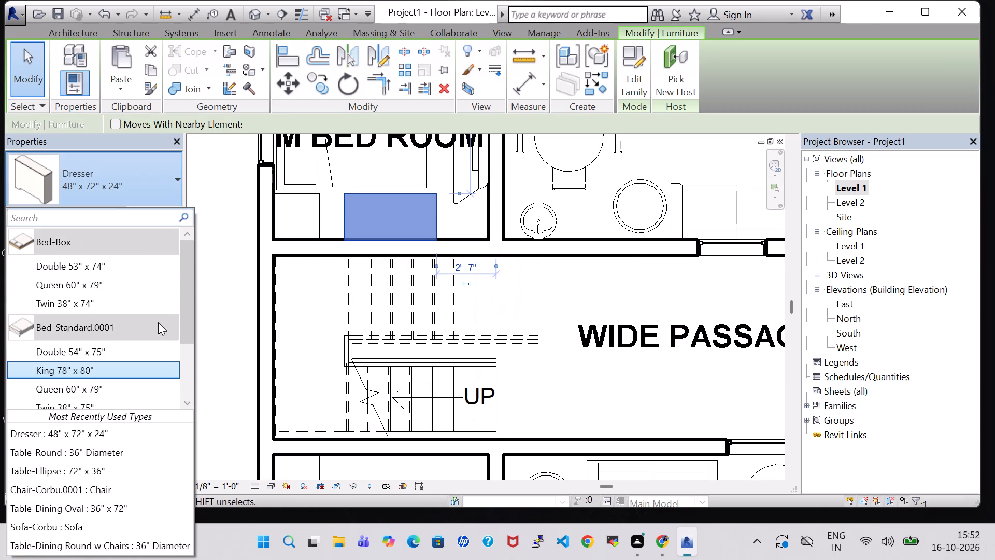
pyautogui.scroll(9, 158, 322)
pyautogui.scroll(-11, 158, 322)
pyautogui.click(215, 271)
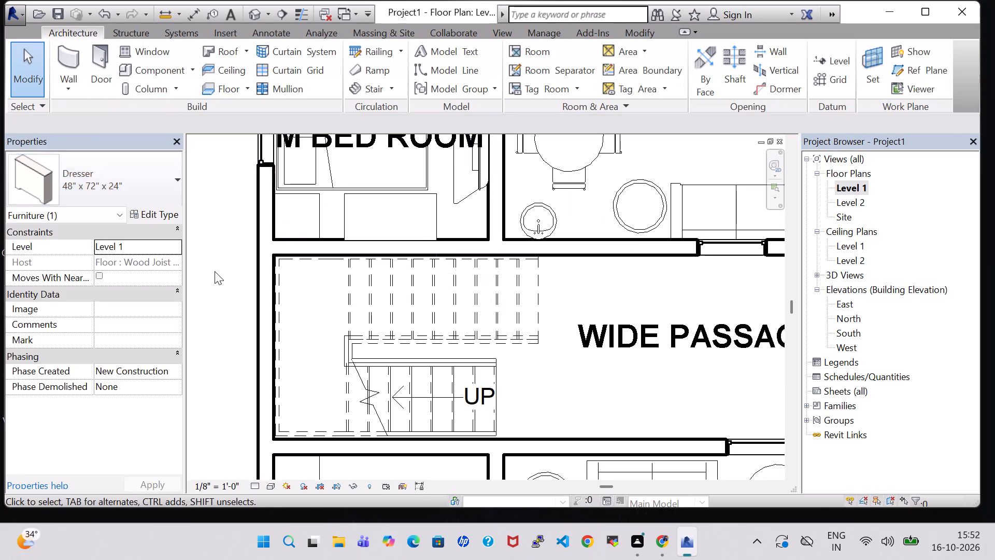
# Edit the M BED ROOM dresser's type dimensions to a height of 4' 0" and a width of 3' 0".
pyautogui.click(346, 209)
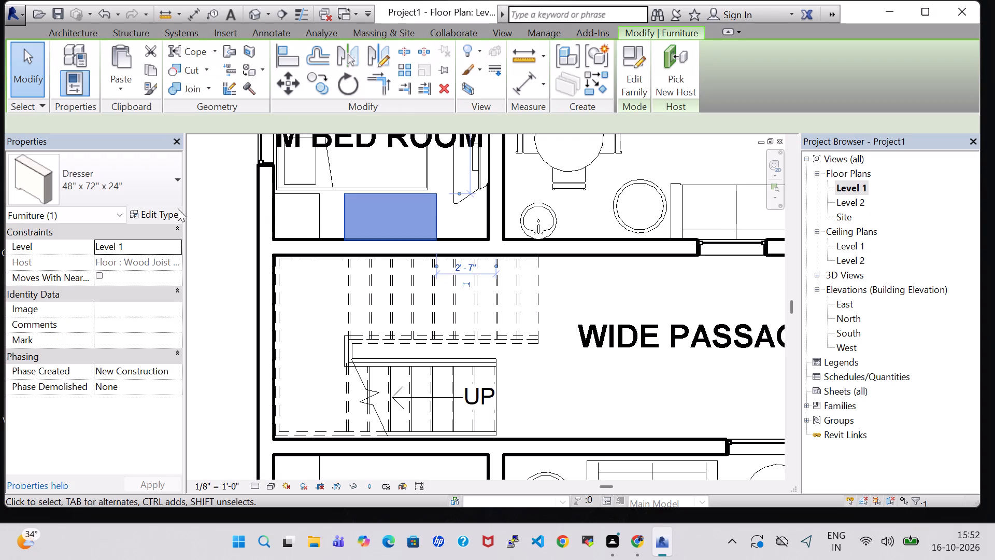
pyautogui.click(169, 211)
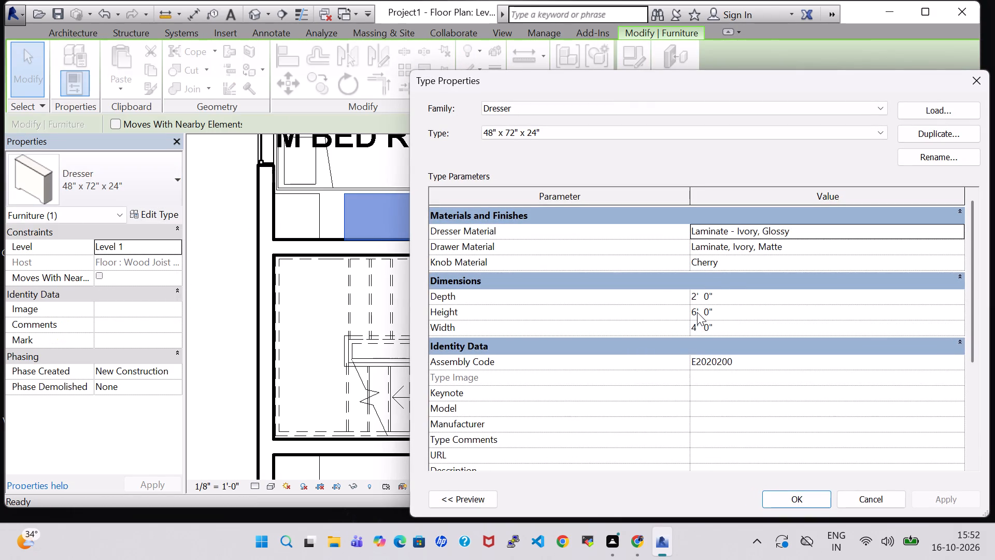
pyautogui.click(695, 312)
pyautogui.press('Right')
pyautogui.press('BackSpace')
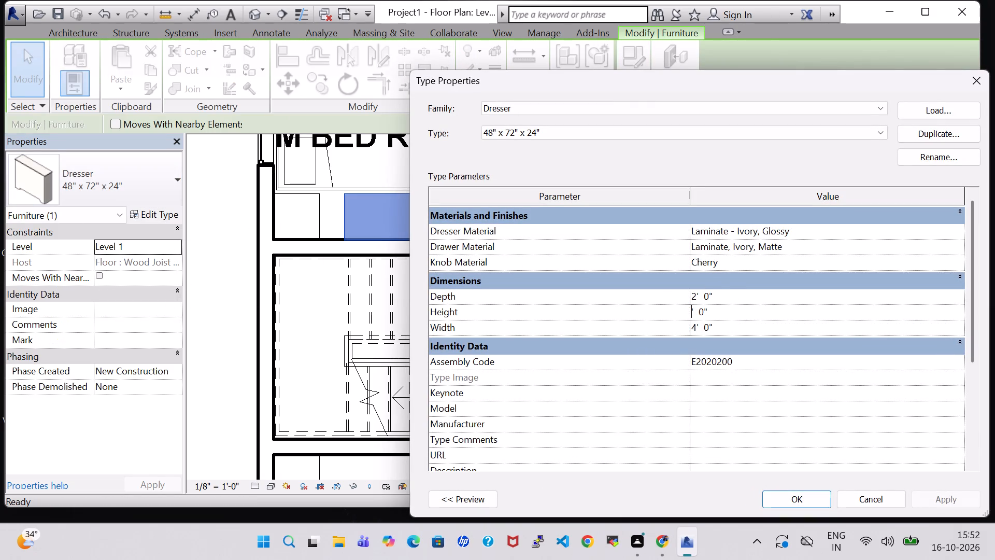
pyautogui.press('4')
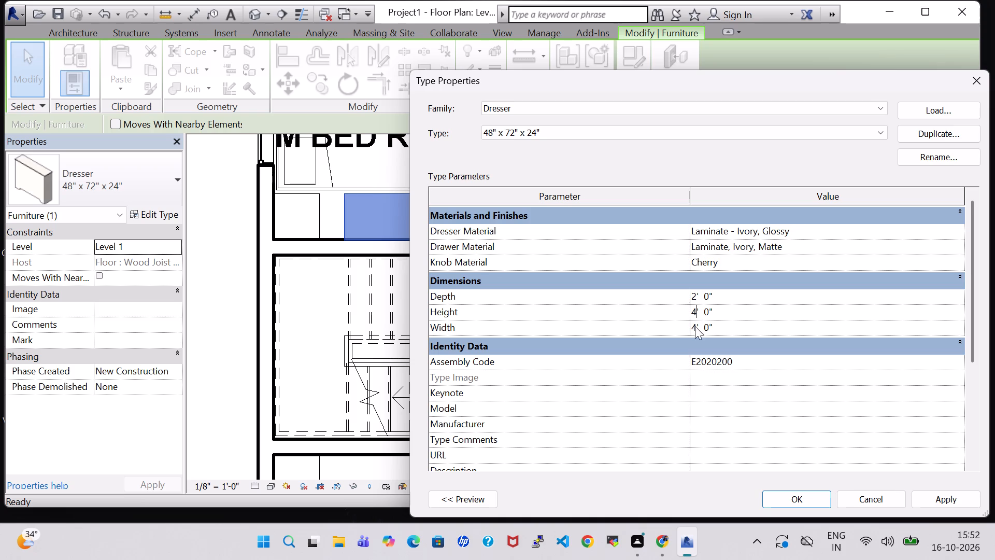
pyautogui.click(697, 331)
pyautogui.press('BackSpace')
pyautogui.press('3')
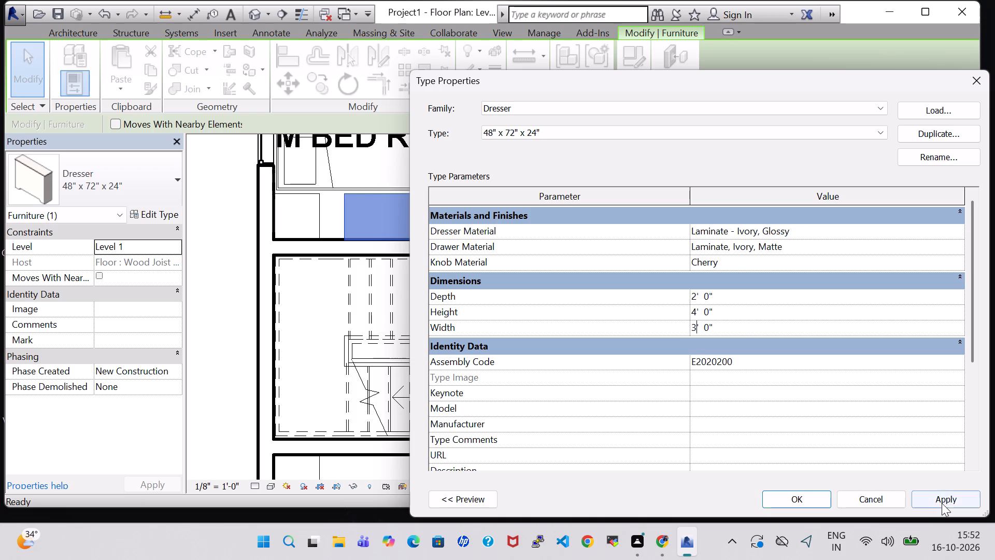
pyautogui.click(943, 503)
pyautogui.click(829, 497)
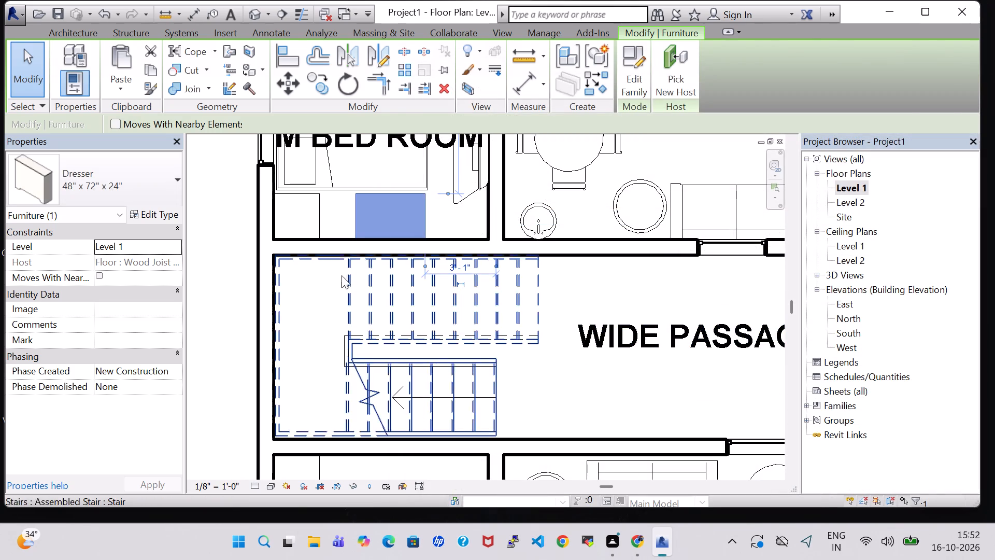
pyautogui.click(211, 269)
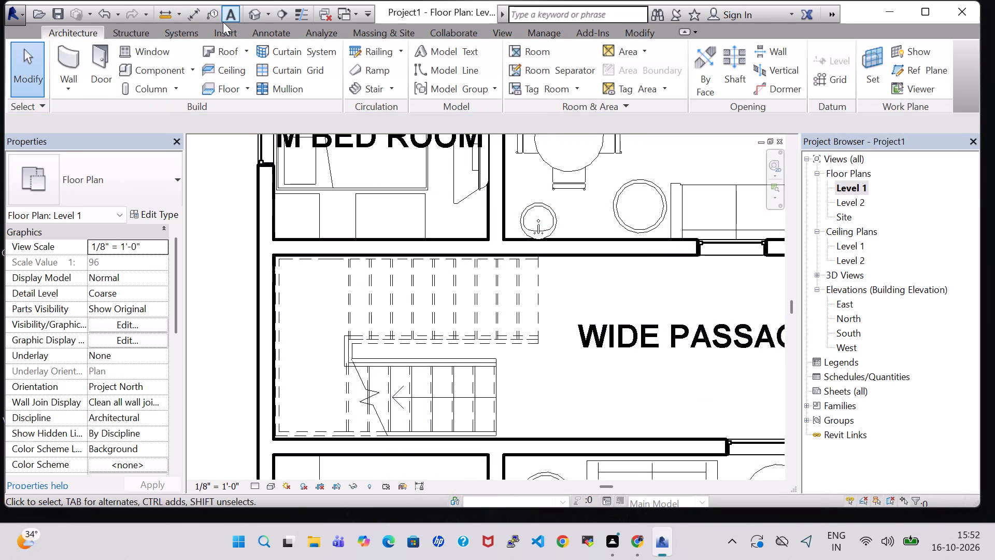
# In the 3D view, examine the dresser in the master bedroom and the bedroom layouts of both units from several angles.
pyautogui.click(255, 20)
pyautogui.moveTo(476, 284); pyautogui.dragTo(518, 360, button='middle')
pyautogui.keyDown('shift'); pyautogui.moveTo(517, 337); pyautogui.dragTo(507, 437, button='middle'); pyautogui.keyUp('shift')
pyautogui.keyDown('shift'); pyautogui.moveTo(491, 343); pyautogui.dragTo(335, 298, button='middle'); pyautogui.keyUp('shift')
pyautogui.keyDown('shift'); pyautogui.moveTo(553, 247); pyautogui.dragTo(417, 234, button='middle'); pyautogui.keyUp('shift')
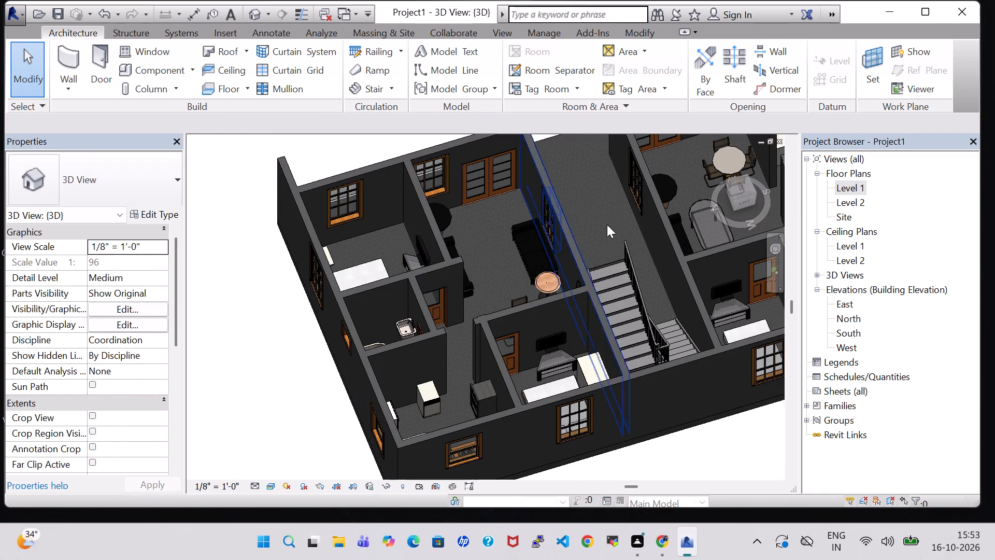
pyautogui.moveTo(610, 225); pyautogui.dragTo(192, 309, button='middle')
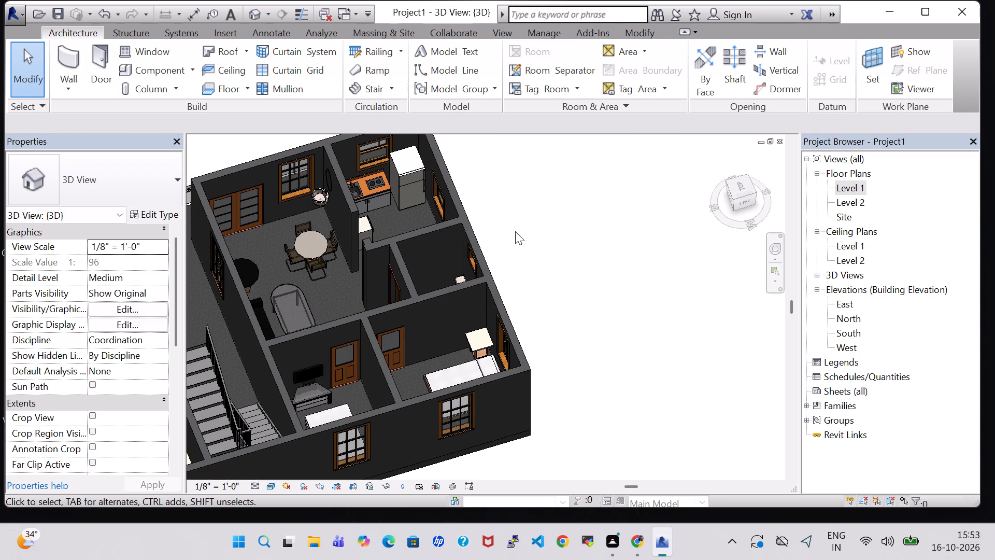
pyautogui.keyDown('shift'); pyautogui.moveTo(515, 231); pyautogui.dragTo(538, 296, button='middle'); pyautogui.keyUp('shift')
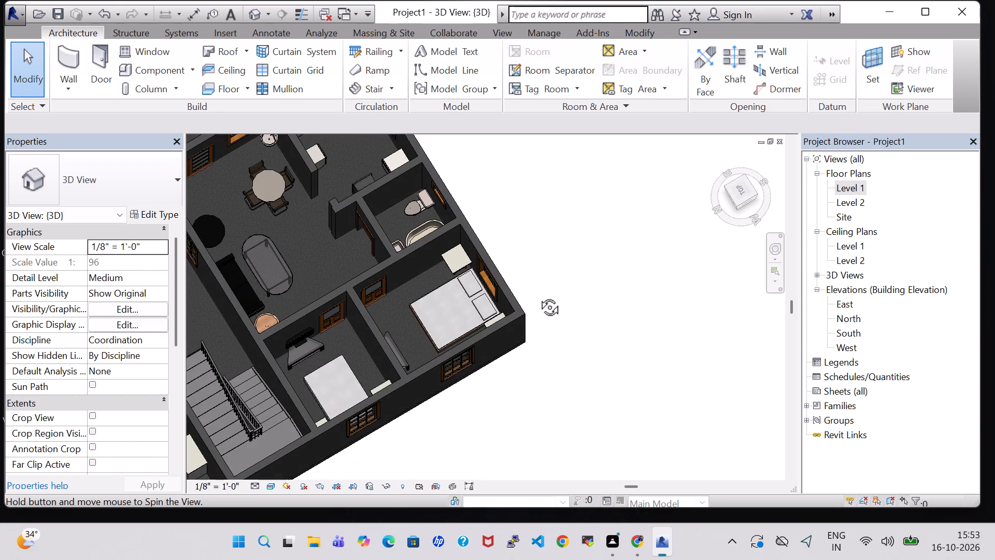
pyautogui.keyDown('shift'); pyautogui.moveTo(538, 296); pyautogui.dragTo(544, 322, button='middle'); pyautogui.keyUp('shift')
pyautogui.keyDown('shift'); pyautogui.moveTo(545, 327); pyautogui.dragTo(538, 340, button='middle'); pyautogui.keyUp('shift')
pyautogui.keyDown('shift'); pyautogui.middleClick(537, 341); pyautogui.keyUp('shift')
pyautogui.moveTo(521, 384); pyautogui.dragTo(816, 295, button='middle')
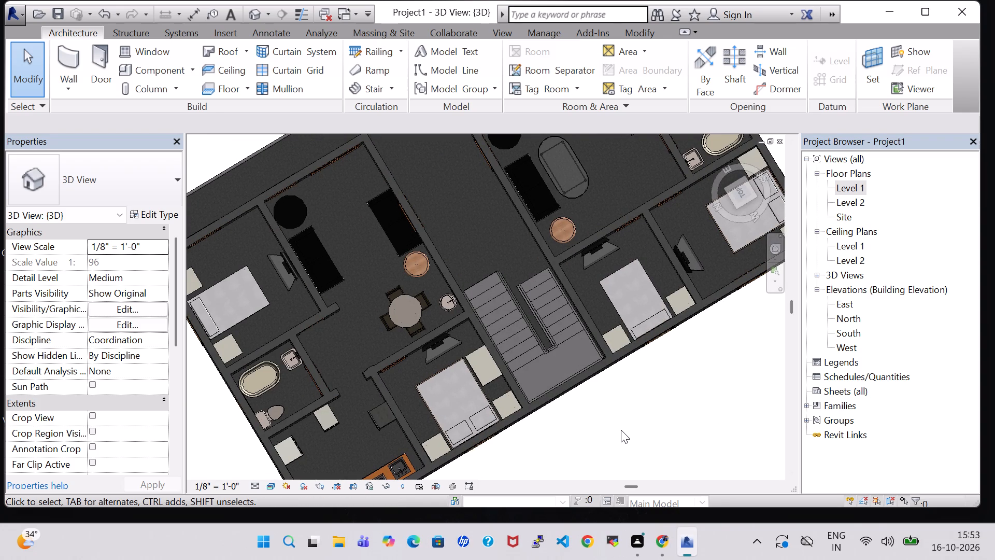
pyautogui.moveTo(621, 430); pyautogui.dragTo(606, 377, button='middle')
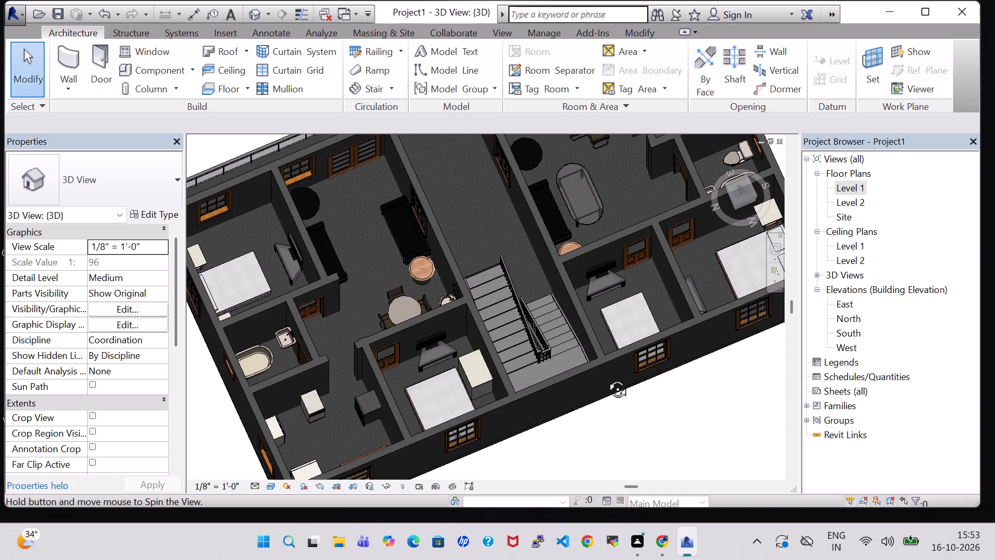
pyautogui.moveTo(606, 377); pyautogui.dragTo(705, 412, button='middle')
pyautogui.moveTo(663, 382); pyautogui.dragTo(528, 304, button='middle')
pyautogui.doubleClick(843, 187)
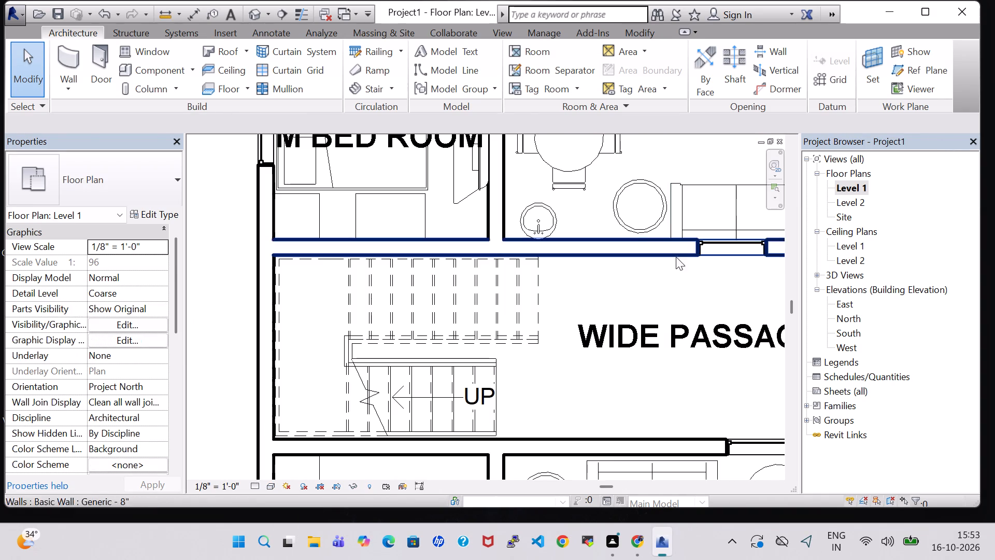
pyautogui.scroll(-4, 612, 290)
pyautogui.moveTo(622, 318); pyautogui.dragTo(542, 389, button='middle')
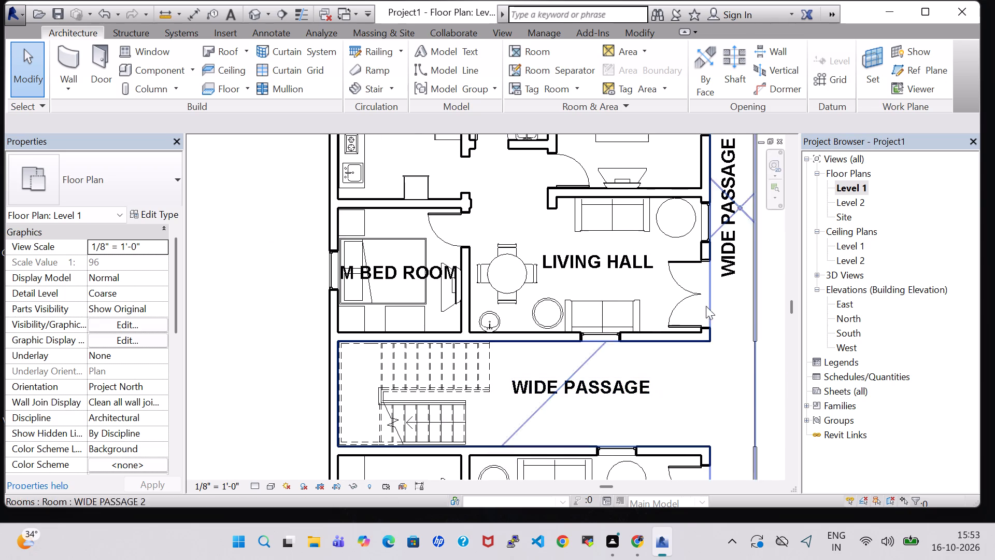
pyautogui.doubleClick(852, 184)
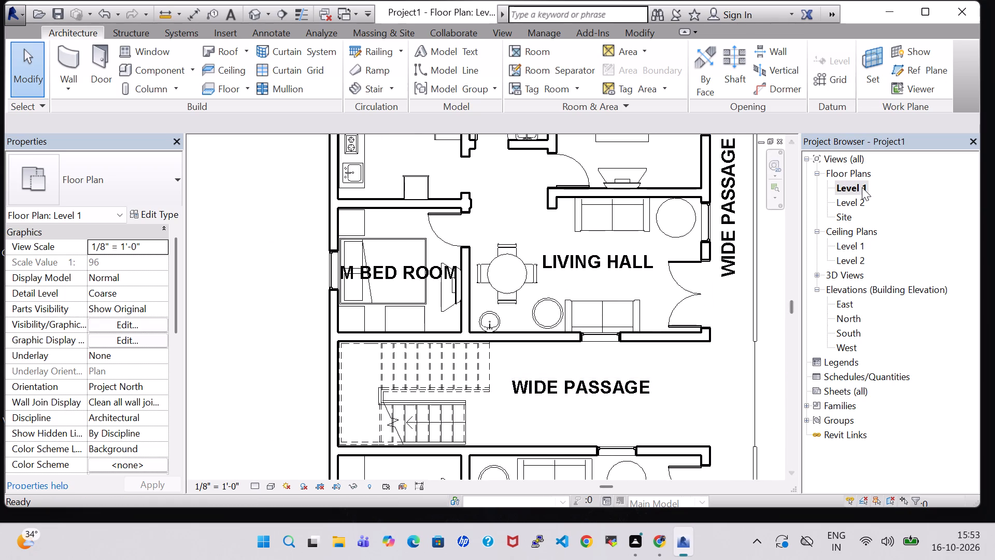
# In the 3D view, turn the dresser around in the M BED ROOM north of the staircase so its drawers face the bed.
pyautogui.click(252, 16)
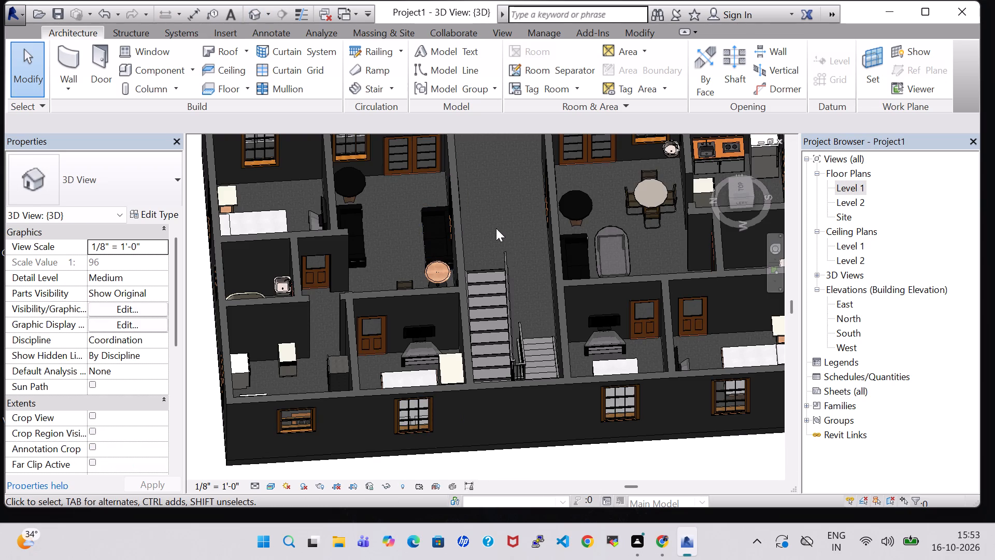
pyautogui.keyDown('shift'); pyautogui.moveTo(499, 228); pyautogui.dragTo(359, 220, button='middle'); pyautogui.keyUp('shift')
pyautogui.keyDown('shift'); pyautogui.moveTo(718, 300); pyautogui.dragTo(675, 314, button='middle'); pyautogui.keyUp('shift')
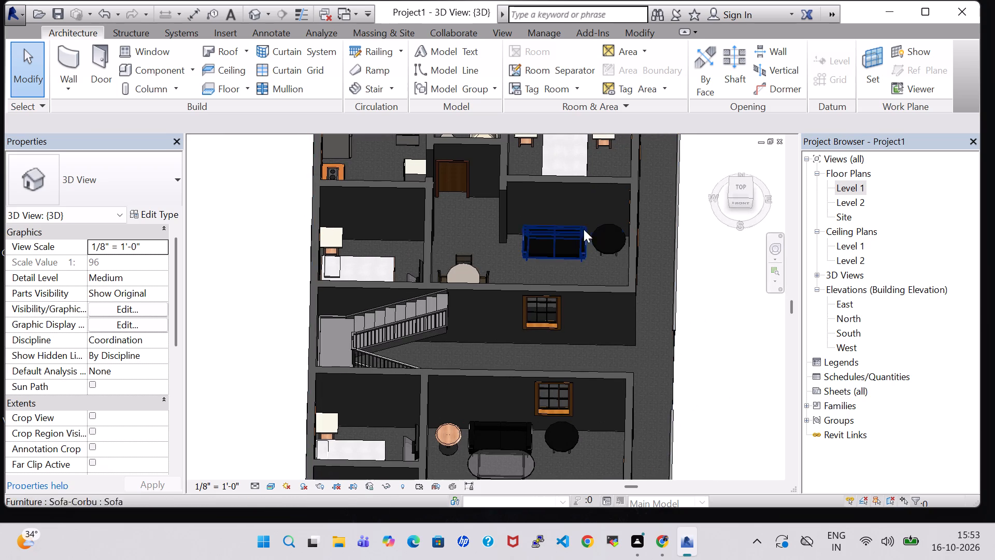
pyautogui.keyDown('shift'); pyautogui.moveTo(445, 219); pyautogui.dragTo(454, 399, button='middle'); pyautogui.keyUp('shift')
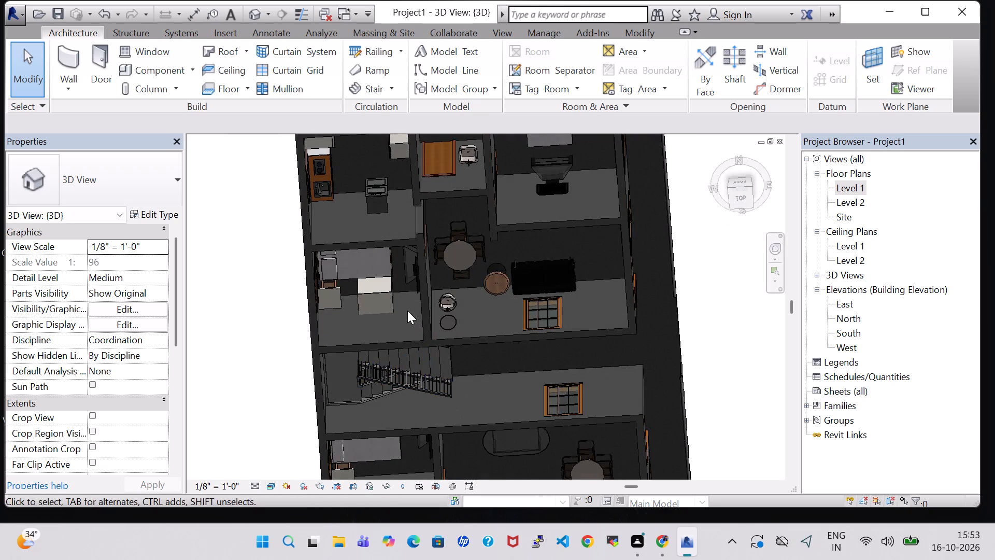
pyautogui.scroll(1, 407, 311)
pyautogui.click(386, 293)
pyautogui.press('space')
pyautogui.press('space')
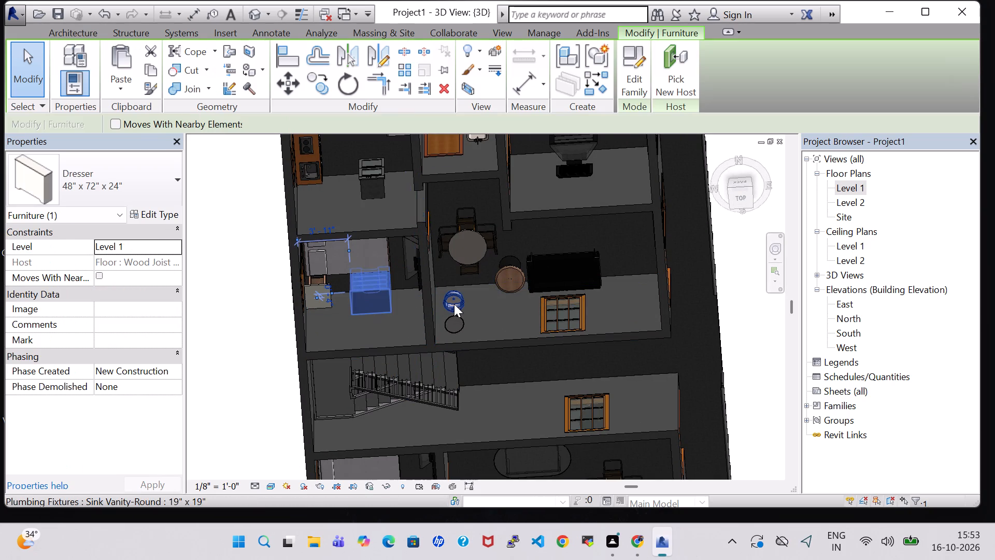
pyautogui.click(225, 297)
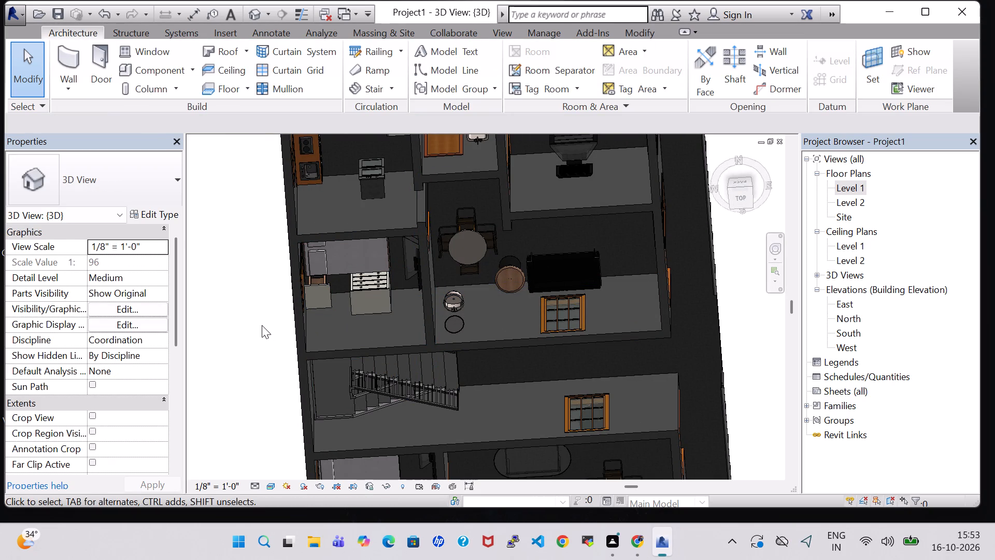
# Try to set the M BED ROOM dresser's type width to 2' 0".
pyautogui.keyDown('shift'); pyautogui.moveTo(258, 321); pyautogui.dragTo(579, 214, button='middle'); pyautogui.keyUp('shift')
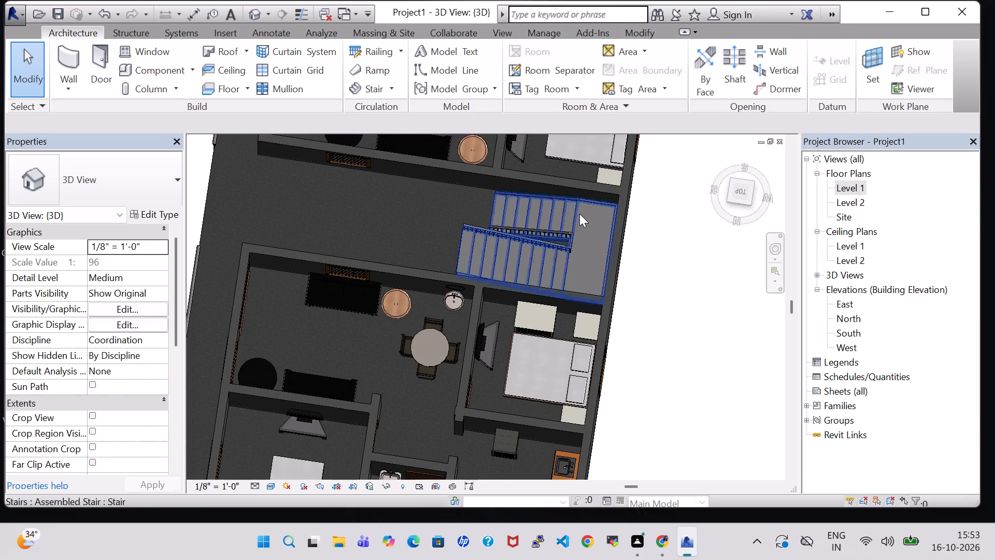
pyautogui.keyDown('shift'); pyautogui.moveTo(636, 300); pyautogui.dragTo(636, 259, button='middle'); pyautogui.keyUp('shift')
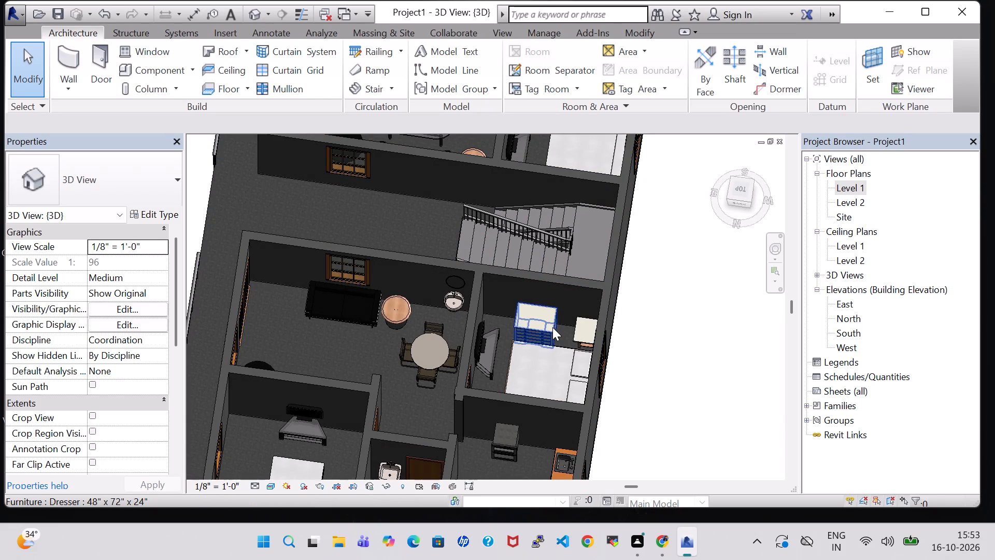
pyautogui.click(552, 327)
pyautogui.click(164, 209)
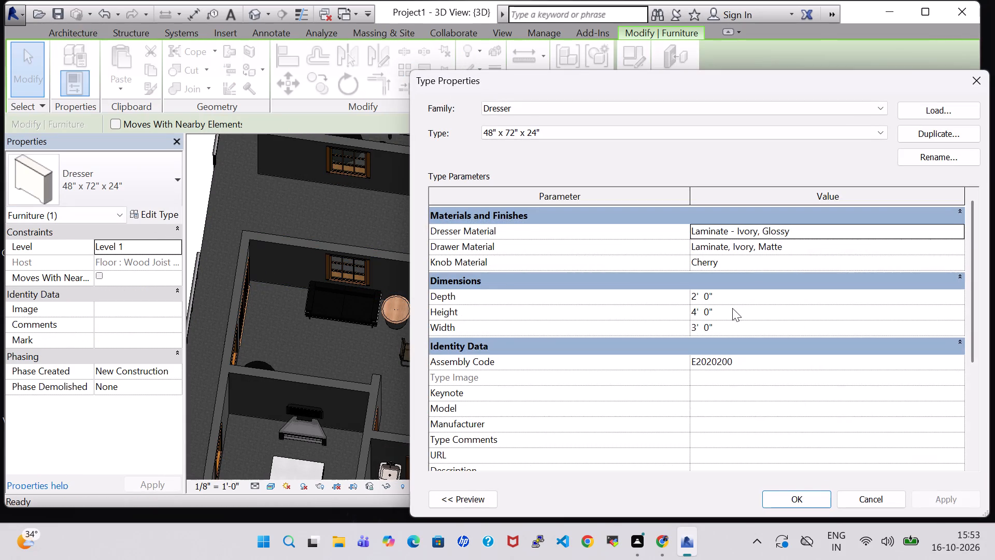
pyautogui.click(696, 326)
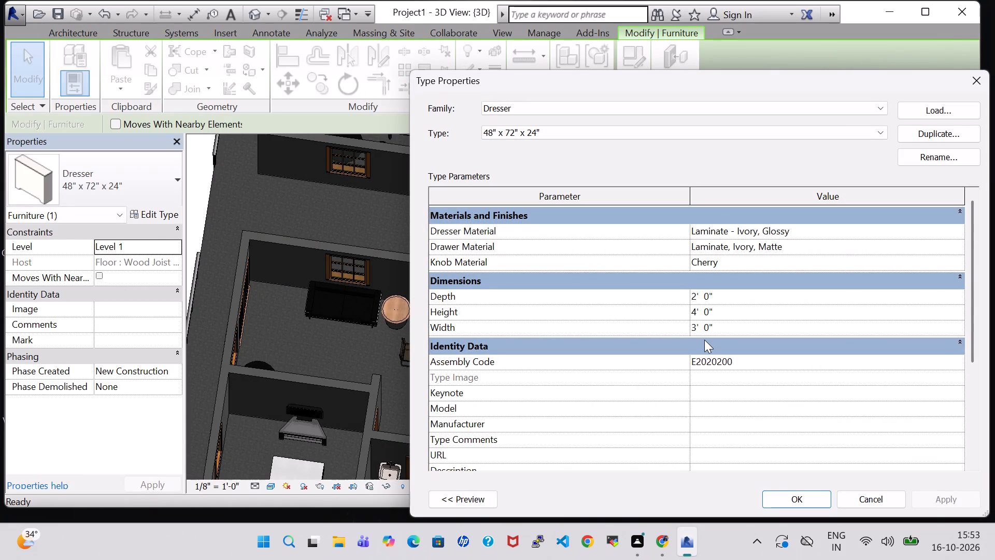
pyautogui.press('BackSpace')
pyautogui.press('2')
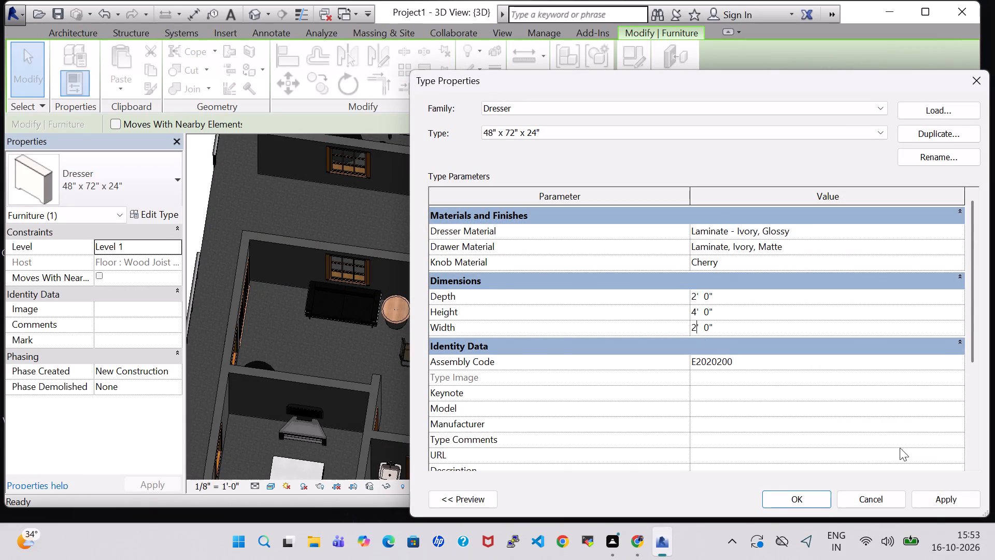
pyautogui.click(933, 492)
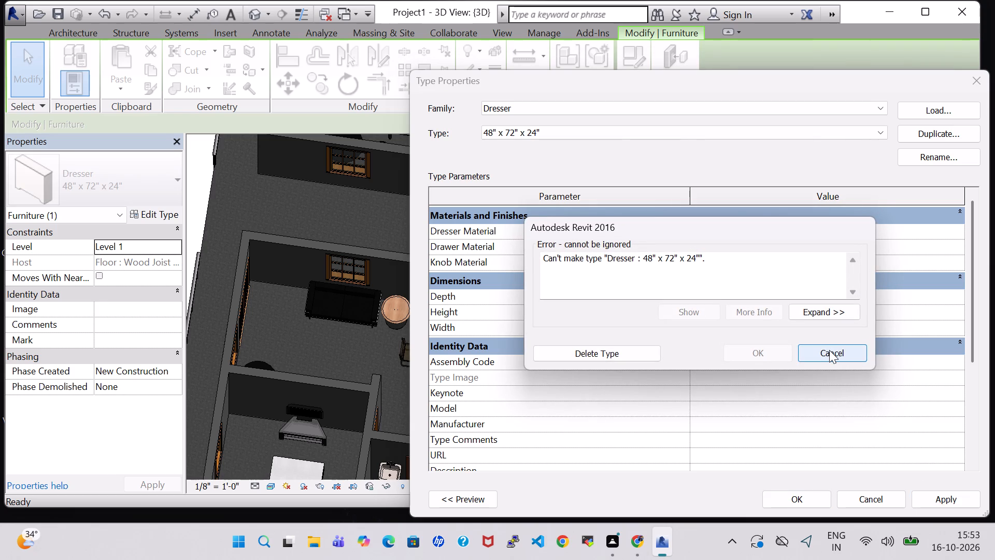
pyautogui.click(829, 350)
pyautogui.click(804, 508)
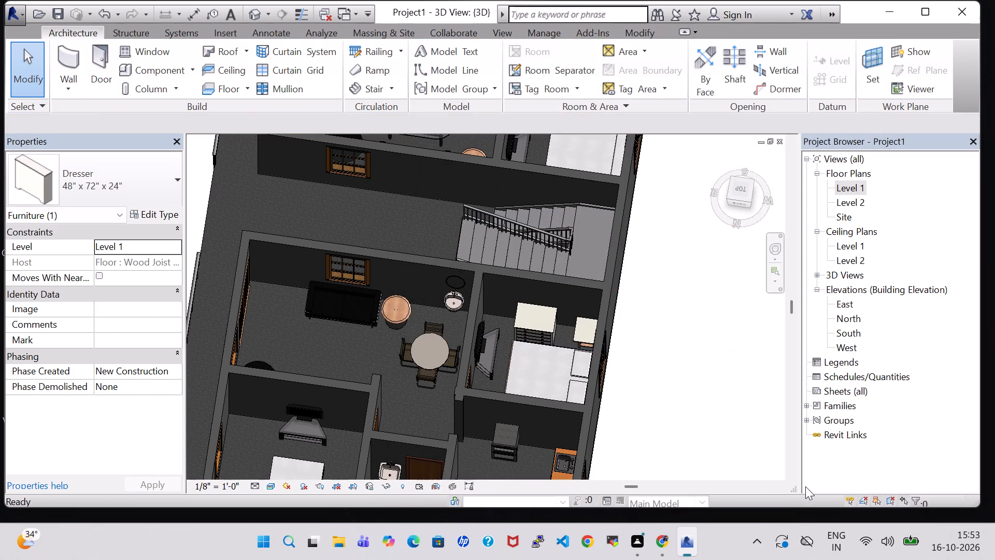
# Delete the dresser beside the bed in the M BED ROOM north of the staircase.
pyautogui.scroll(4, 662, 365)
pyautogui.keyDown('shift'); pyautogui.moveTo(649, 326); pyautogui.dragTo(657, 365, button='middle'); pyautogui.keyUp('shift')
pyautogui.moveTo(633, 340); pyautogui.dragTo(686, 367, button='middle')
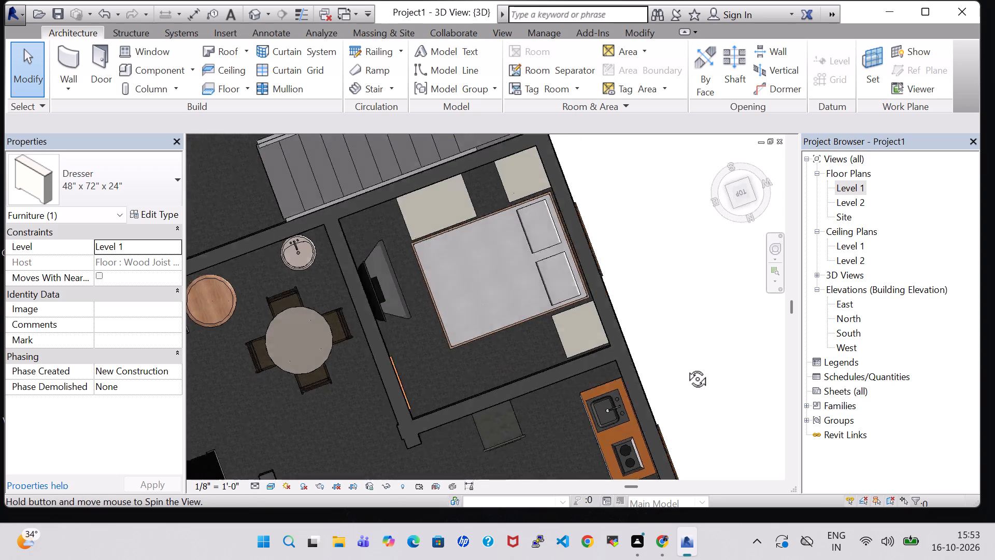
pyautogui.moveTo(686, 367); pyautogui.dragTo(714, 400, button='middle')
pyautogui.keyDown('shift'); pyautogui.moveTo(585, 407); pyautogui.dragTo(573, 295, button='middle'); pyautogui.keyUp('shift')
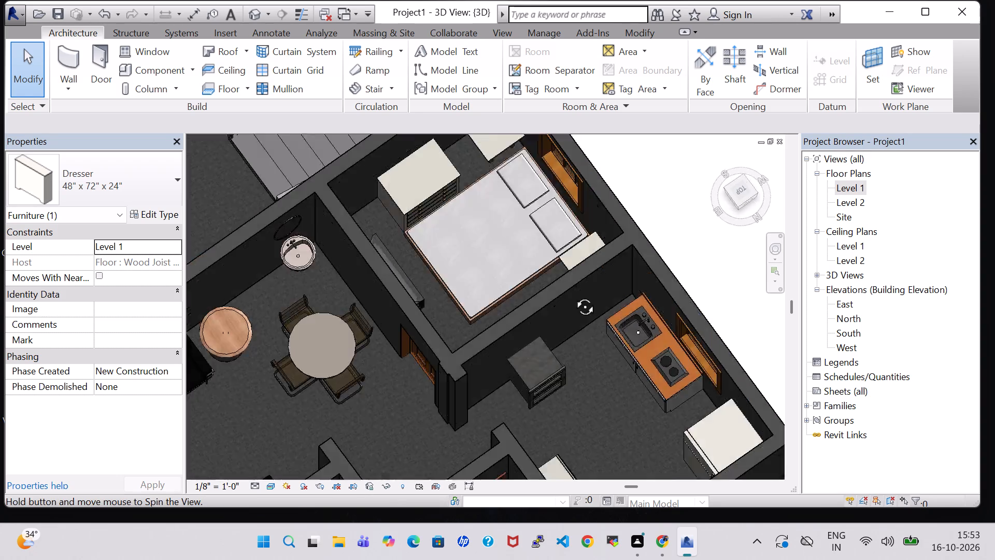
pyautogui.keyDown('shift'); pyautogui.moveTo(573, 295); pyautogui.dragTo(555, 257, button='middle'); pyautogui.keyUp('shift')
pyautogui.keyDown('shift'); pyautogui.moveTo(644, 259); pyautogui.dragTo(626, 272, button='middle'); pyautogui.keyUp('shift')
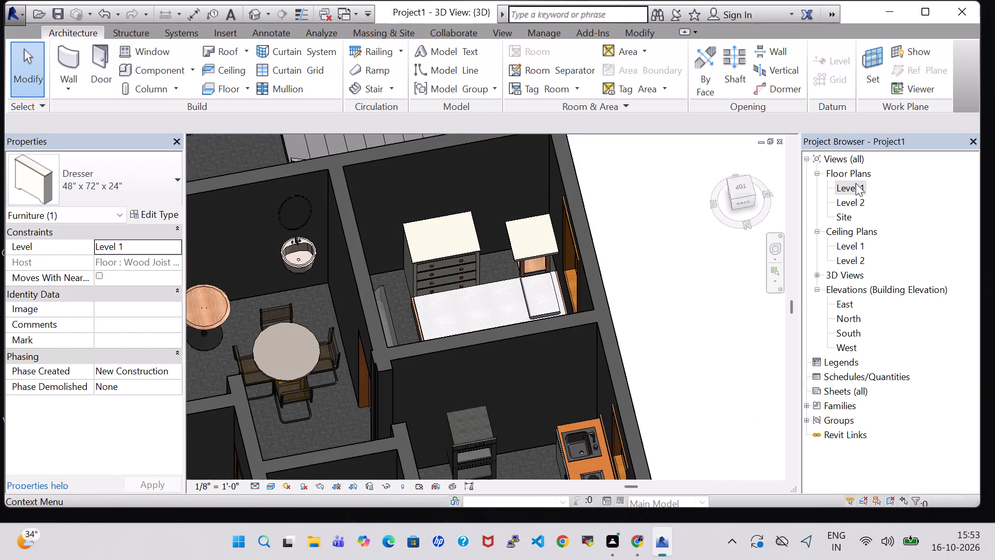
pyautogui.keyDown('shift'); pyautogui.moveTo(678, 262); pyautogui.dragTo(678, 290, button='middle'); pyautogui.keyUp('shift')
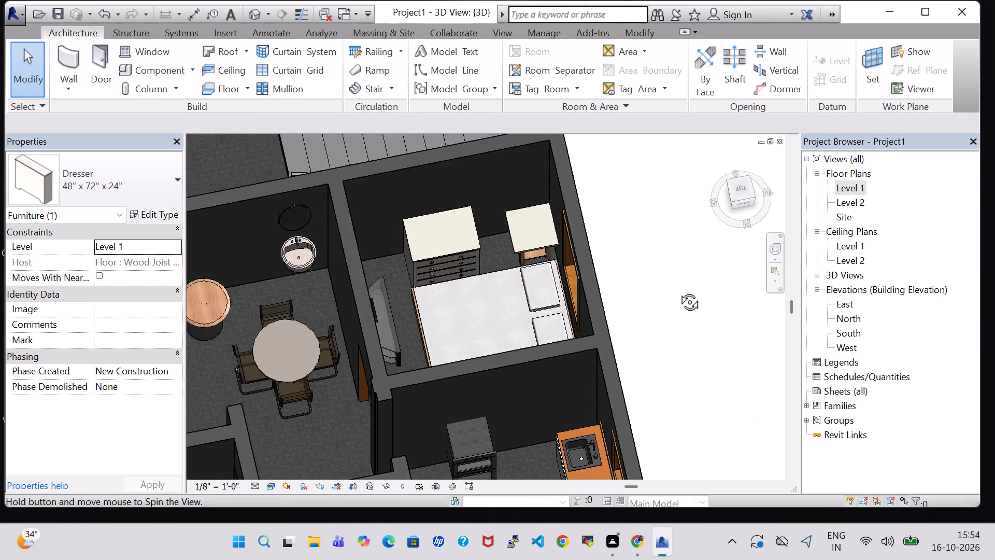
pyautogui.keyDown('shift'); pyautogui.moveTo(678, 290); pyautogui.dragTo(673, 334, button='middle'); pyautogui.keyUp('shift')
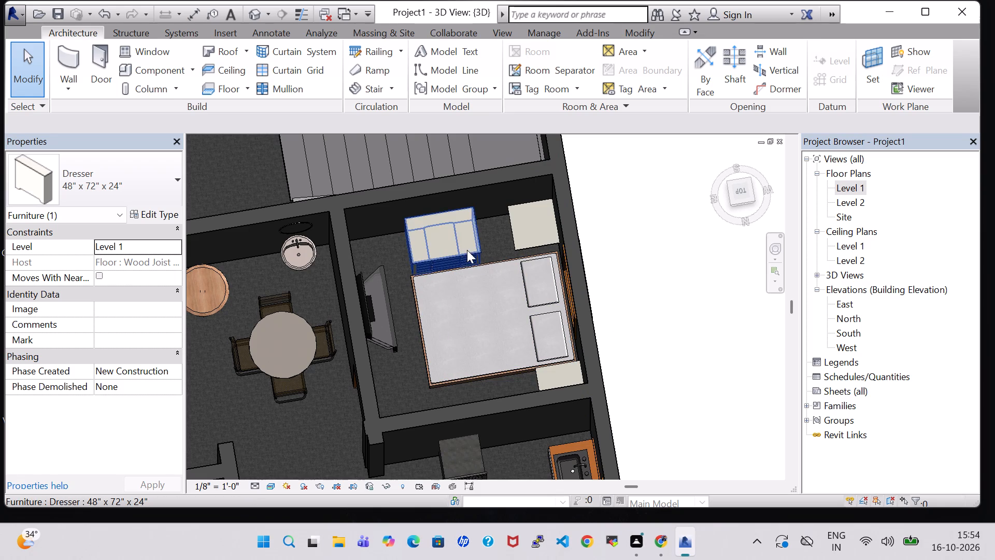
pyautogui.click(474, 250)
pyautogui.press('Delete')
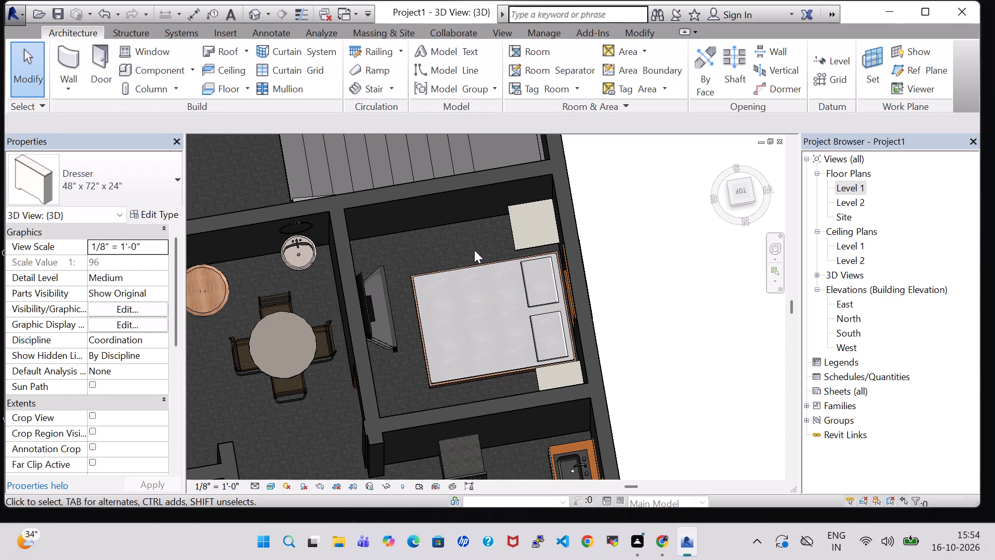
# In the 3D view, examine the furnished rooms, the staircase passage and the railed front of the building from several angles.
pyautogui.click(842, 187)
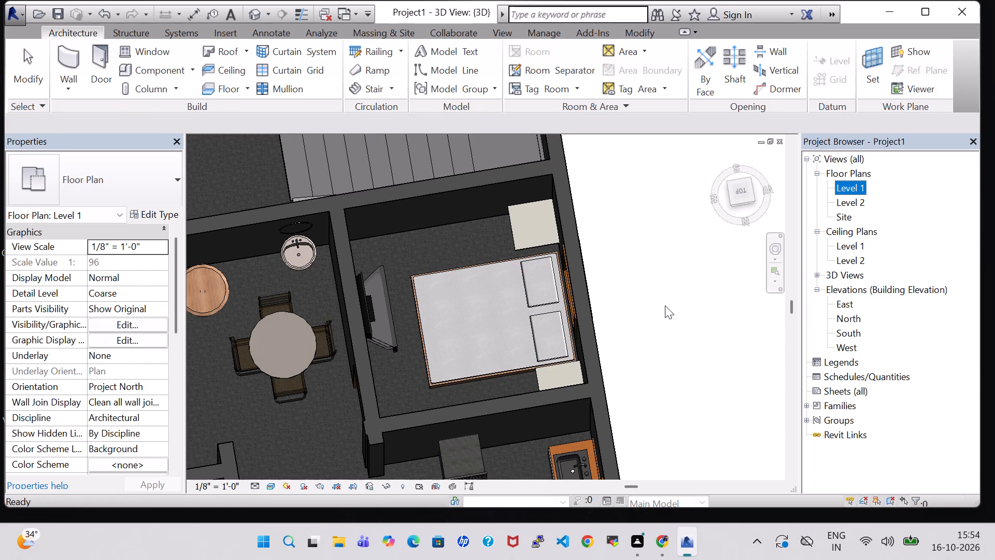
pyautogui.keyDown('shift'); pyautogui.moveTo(658, 314); pyautogui.dragTo(583, 242, button='middle'); pyautogui.keyUp('shift')
pyautogui.keyDown('shift'); pyautogui.scroll(-3, 583, 242); pyautogui.keyUp('shift')
pyautogui.scroll(-1, 651, 300)
pyautogui.keyDown('shift'); pyautogui.moveTo(651, 300); pyautogui.dragTo(636, 254, button='middle'); pyautogui.keyUp('shift')
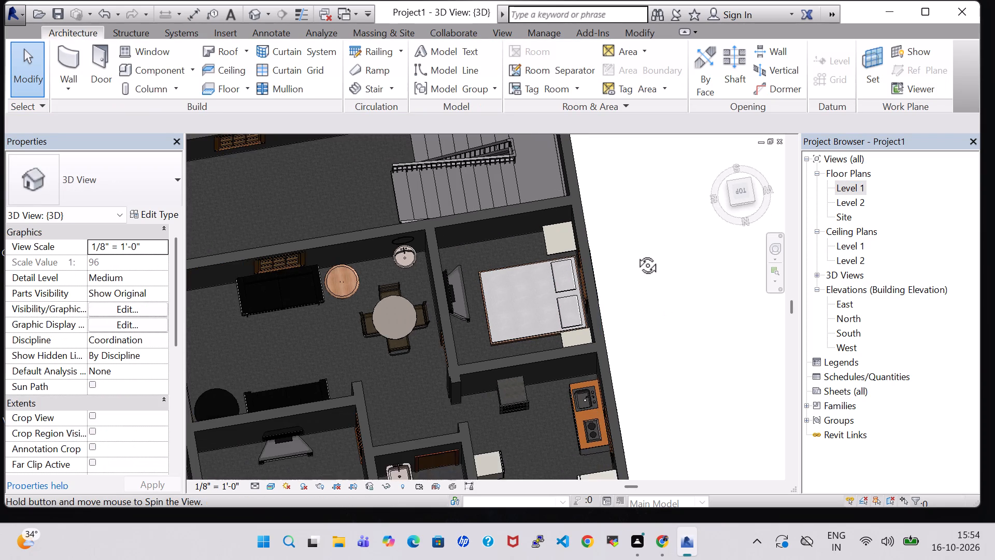
pyautogui.keyDown('shift'); pyautogui.moveTo(636, 254); pyautogui.dragTo(634, 215, button='middle'); pyautogui.keyUp('shift')
pyautogui.moveTo(631, 301); pyautogui.dragTo(675, 288, button='middle')
pyautogui.keyDown('shift'); pyautogui.moveTo(678, 303); pyautogui.dragTo(801, 317, button='middle'); pyautogui.keyUp('shift')
pyautogui.scroll(-2, 680, 332)
pyautogui.keyDown('shift'); pyautogui.moveTo(420, 358); pyautogui.dragTo(422, 258, button='middle'); pyautogui.keyUp('shift')
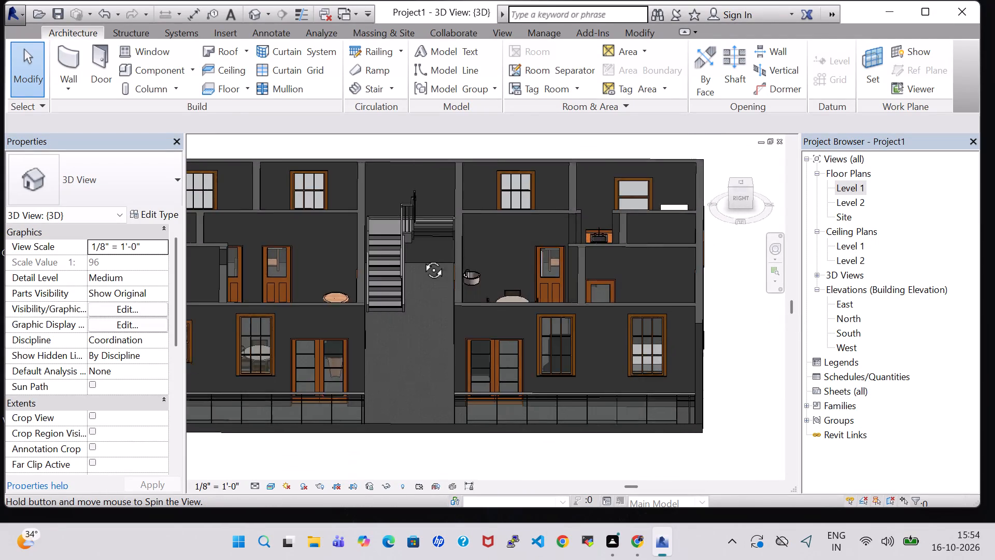
pyautogui.keyDown('shift'); pyautogui.moveTo(422, 258); pyautogui.dragTo(431, 249, button='middle'); pyautogui.keyUp('shift')
pyautogui.keyDown('shift'); pyautogui.middleClick(431, 249); pyautogui.keyUp('shift')
pyautogui.scroll(-2, 431, 249)
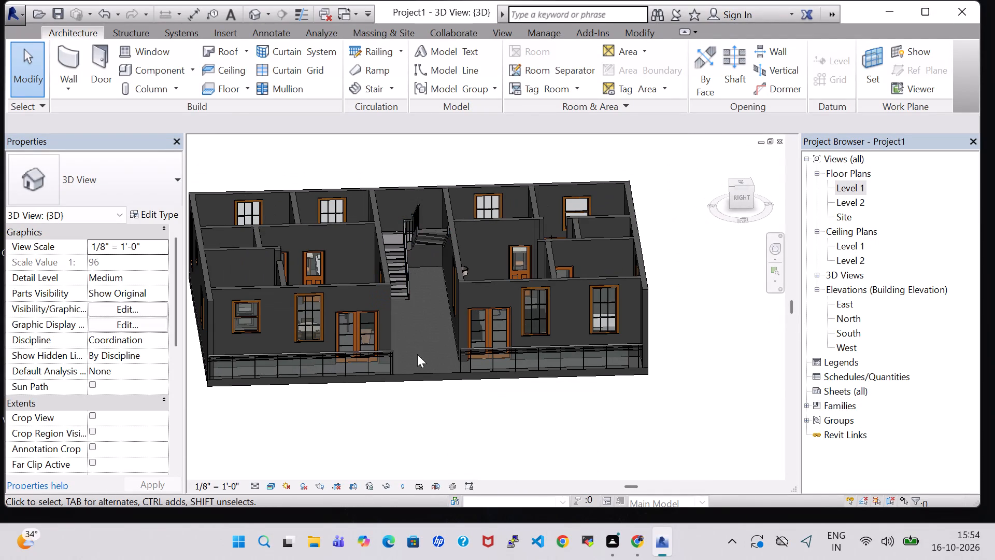
pyautogui.keyDown('shift'); pyautogui.moveTo(421, 328); pyautogui.dragTo(400, 320, button='middle'); pyautogui.keyUp('shift')
pyautogui.keyDown('shift'); pyautogui.moveTo(443, 402); pyautogui.dragTo(456, 407, button='middle'); pyautogui.keyUp('shift')
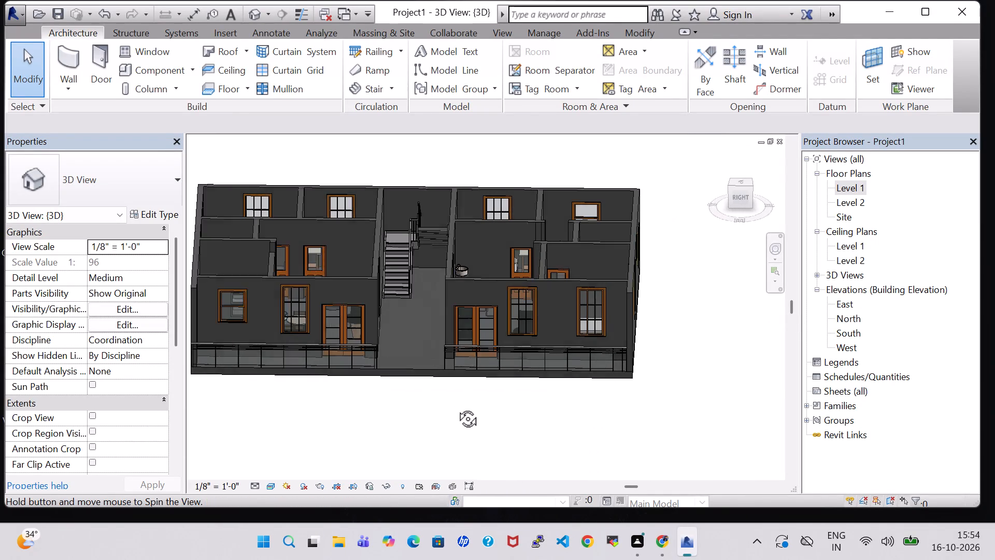
pyautogui.keyDown('shift'); pyautogui.moveTo(456, 407); pyautogui.dragTo(459, 408, button='middle'); pyautogui.keyUp('shift')
# On the Level 1 plan, load the RPC Tree - Conifer family from the US Imperial Planting folder for placement as a component.
pyautogui.doubleClick(860, 183)
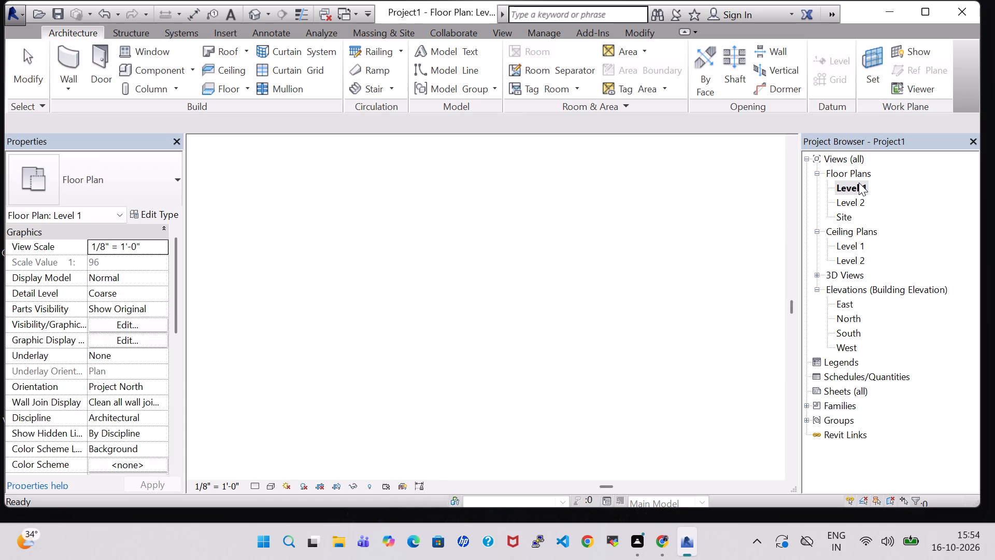
pyautogui.scroll(-4, 661, 220)
pyautogui.moveTo(742, 290); pyautogui.dragTo(602, 276, button='middle')
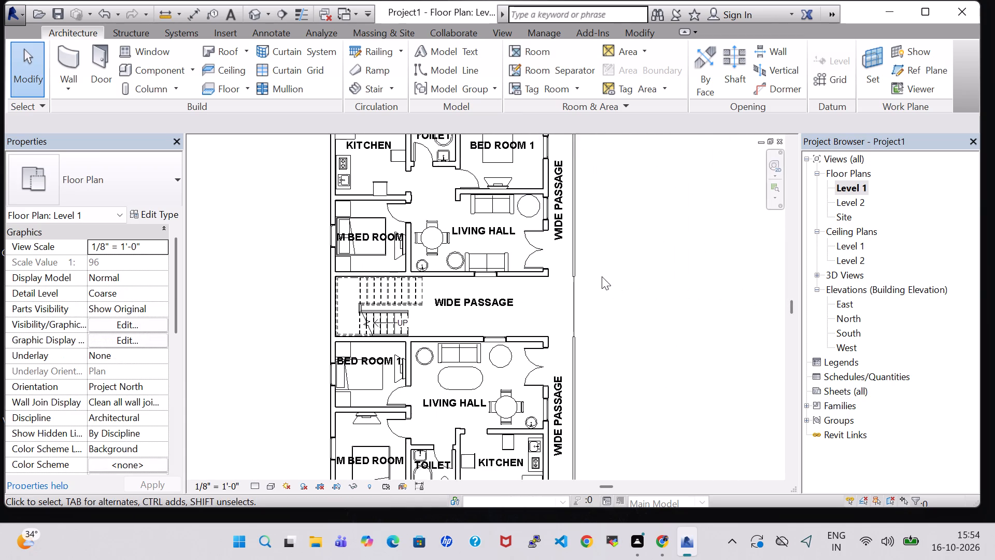
pyautogui.scroll(-1, 602, 276)
pyautogui.moveTo(608, 276); pyautogui.dragTo(581, 310, button='middle')
pyautogui.scroll(-1, 581, 310)
pyautogui.moveTo(581, 310); pyautogui.dragTo(568, 279, button='middle')
pyautogui.doubleClick(152, 75)
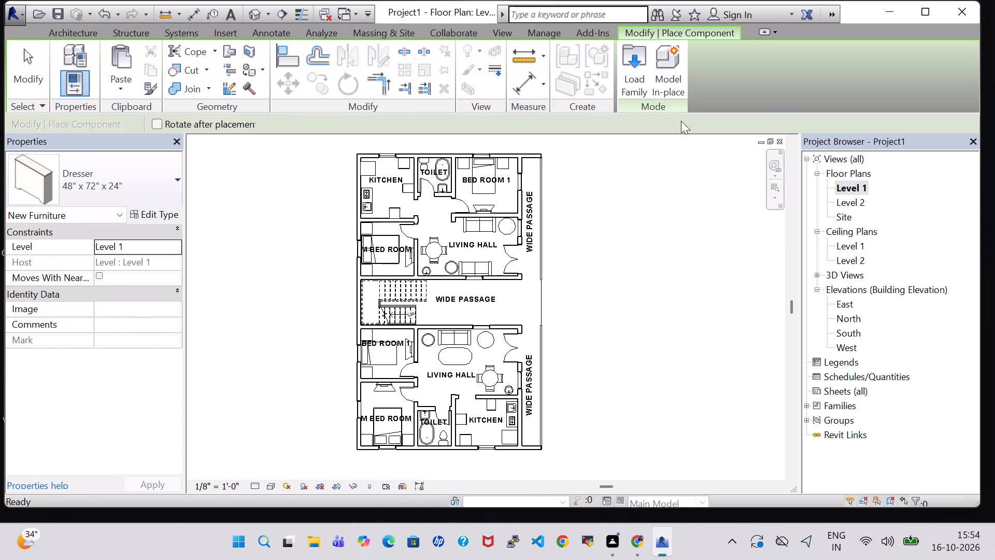
pyautogui.click(637, 79)
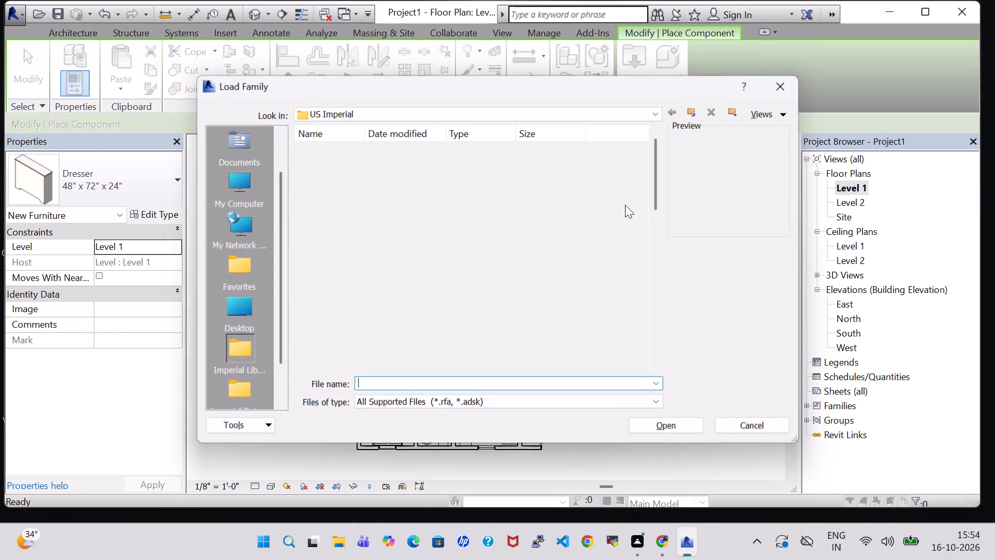
pyautogui.scroll(-1, 541, 279)
pyautogui.scroll(-1, 419, 280)
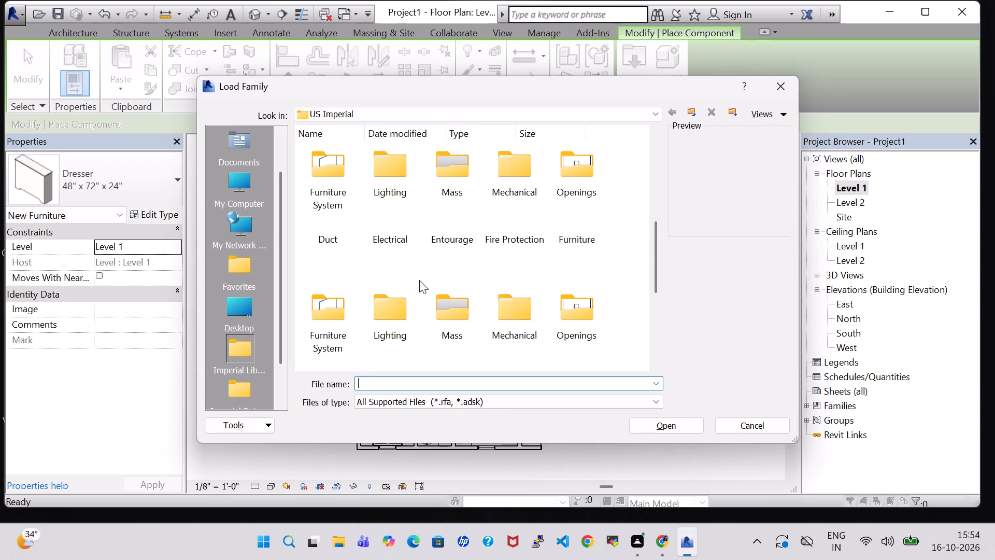
pyautogui.doubleClick(388, 267)
pyautogui.click(511, 176)
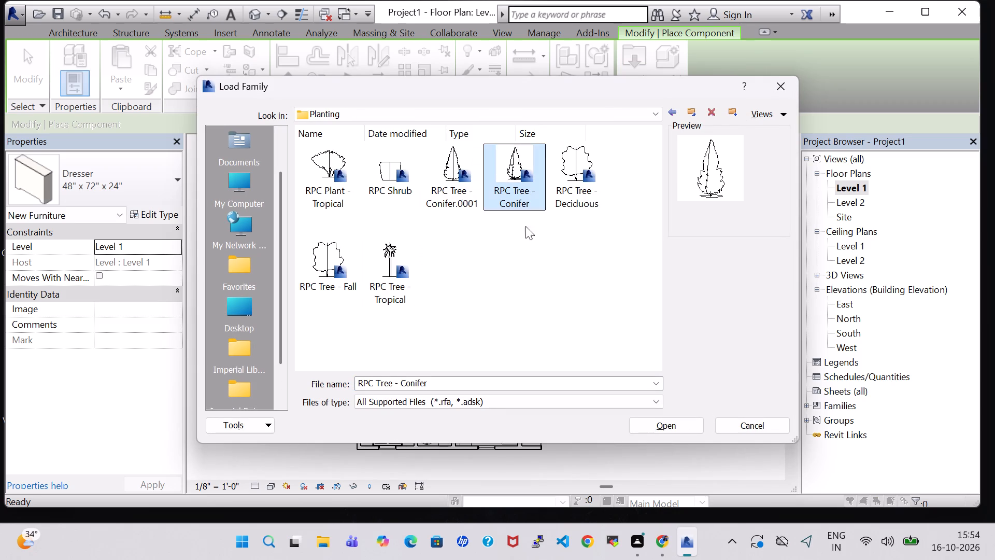
pyautogui.click(686, 419)
# Place four Chinese Juniper - 7' conifers in the front wide passage, two outside each unit, near the Living Hall and the end room.
pyautogui.scroll(4, 571, 430)
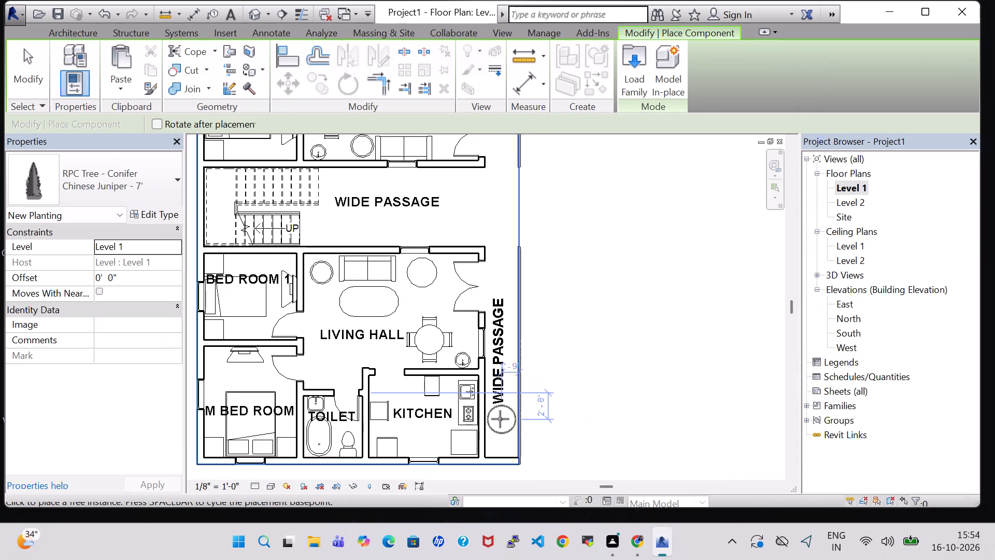
pyautogui.scroll(1, 504, 425)
pyautogui.click(504, 425)
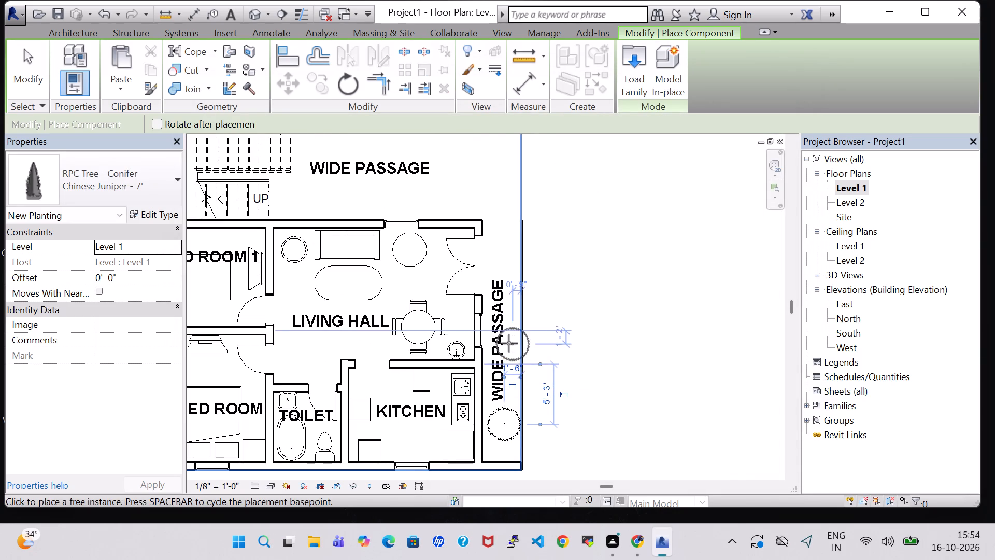
pyautogui.click(498, 334)
pyautogui.moveTo(613, 280); pyautogui.dragTo(668, 513, button='middle')
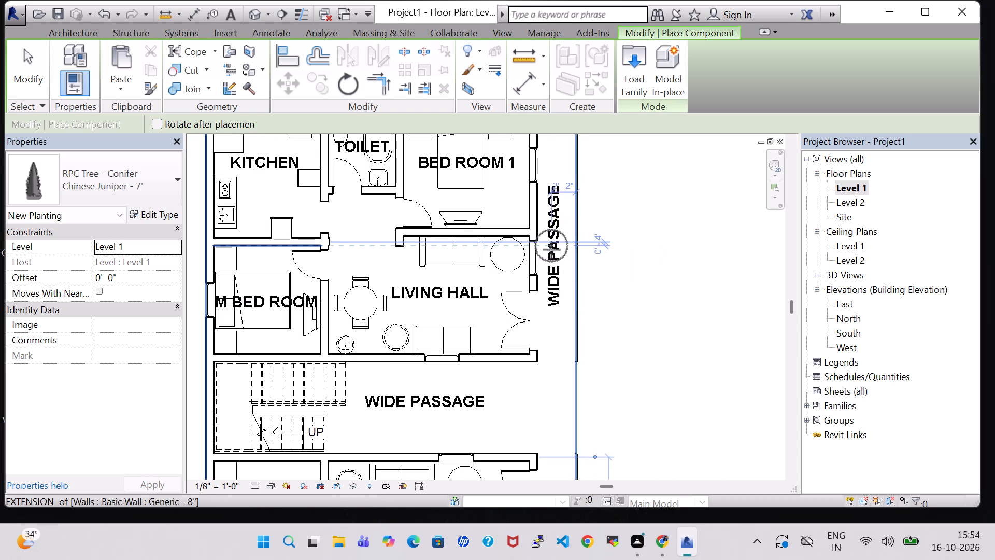
pyautogui.moveTo(551, 250); pyautogui.dragTo(530, 404, button='middle')
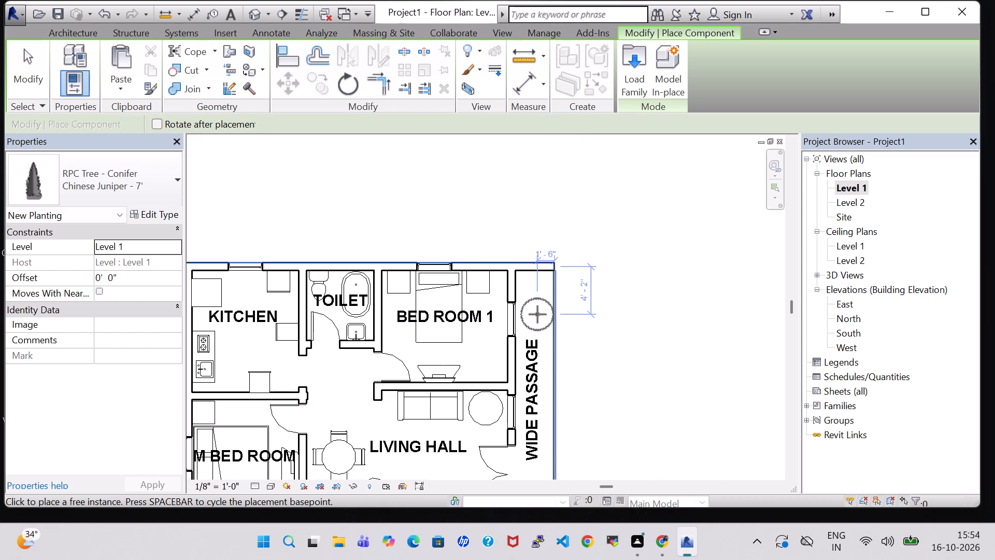
pyautogui.click(534, 301)
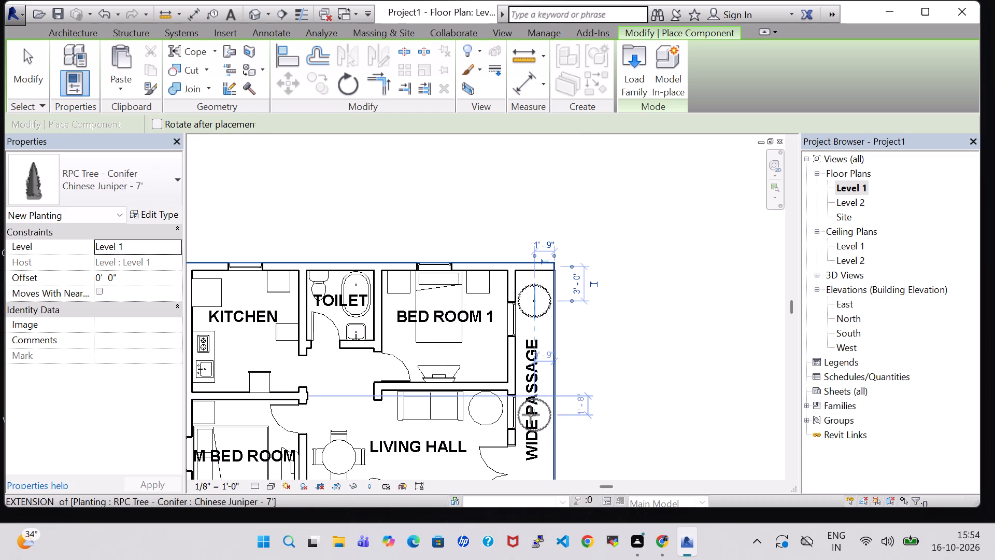
pyautogui.click(531, 415)
pyautogui.press('Escape')
pyautogui.press('Escape')
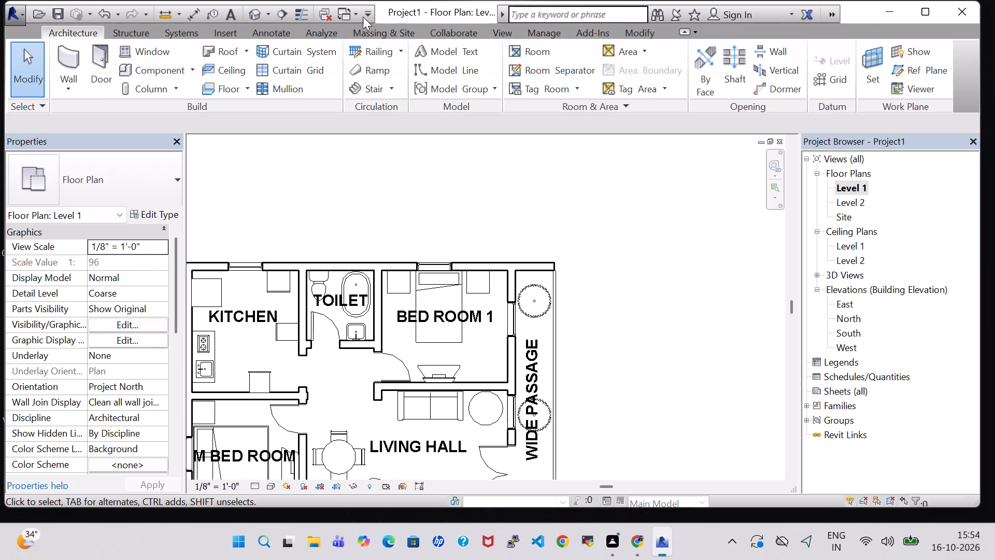
# Check the placed conifers along the building front in 3D and look over the whole Level 1 plan.
pyautogui.click(259, 10)
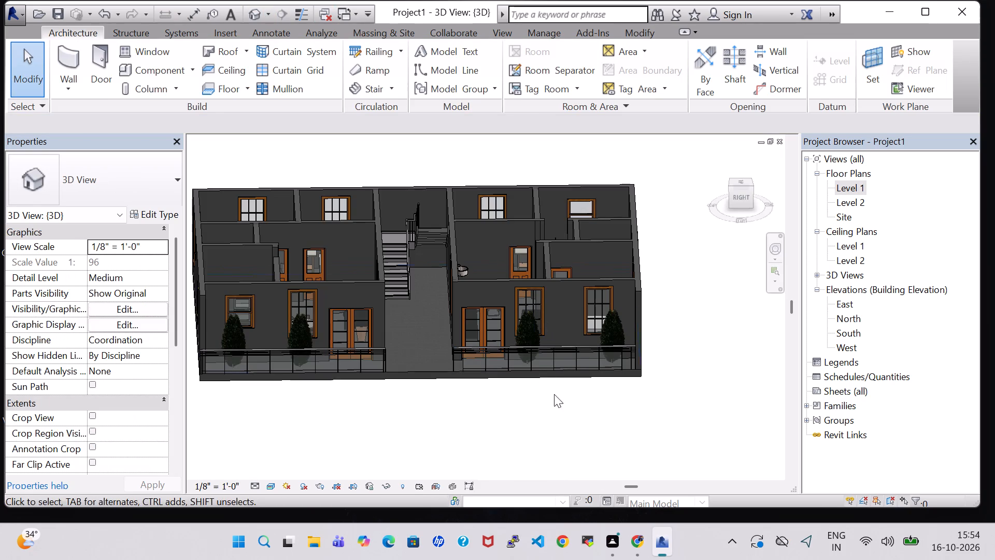
pyautogui.doubleClick(852, 186)
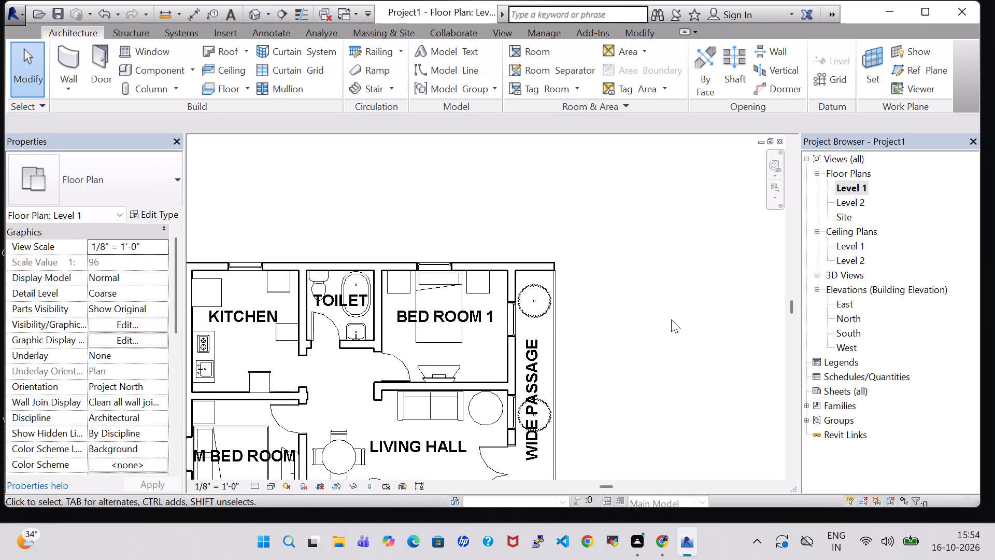
pyautogui.scroll(-1, 549, 313)
pyautogui.moveTo(618, 343); pyautogui.dragTo(649, 245, button='middle')
pyautogui.scroll(-1, 618, 343)
pyautogui.scroll(-1, 635, 240)
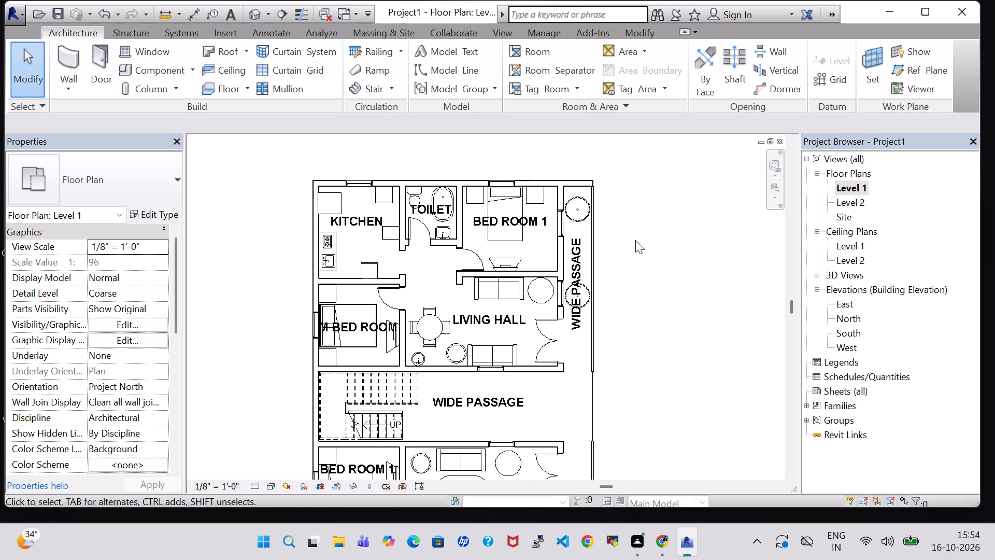
pyautogui.moveTo(673, 314); pyautogui.dragTo(649, 274, button='middle')
pyautogui.scroll(-1, 649, 274)
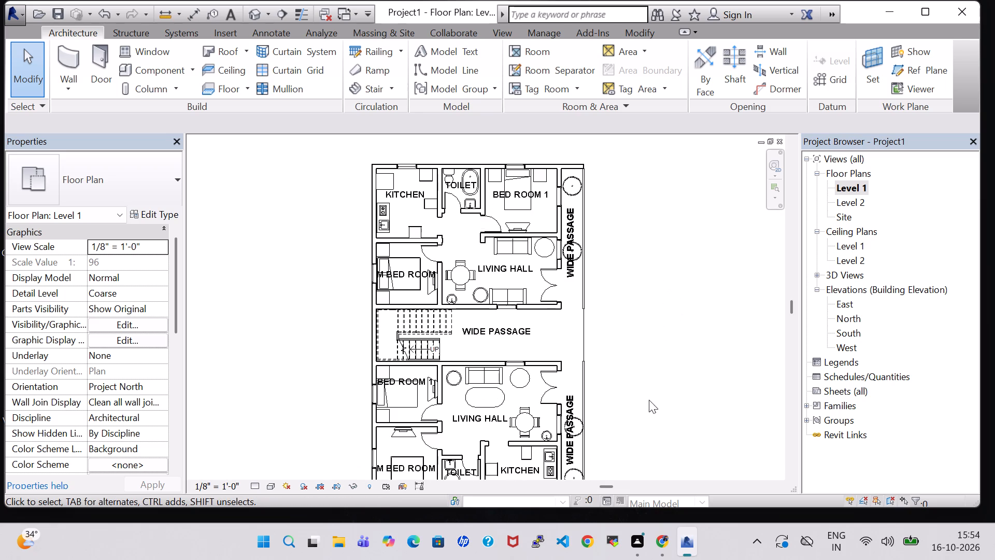
pyautogui.moveTo(643, 316); pyautogui.dragTo(628, 283, button='middle')
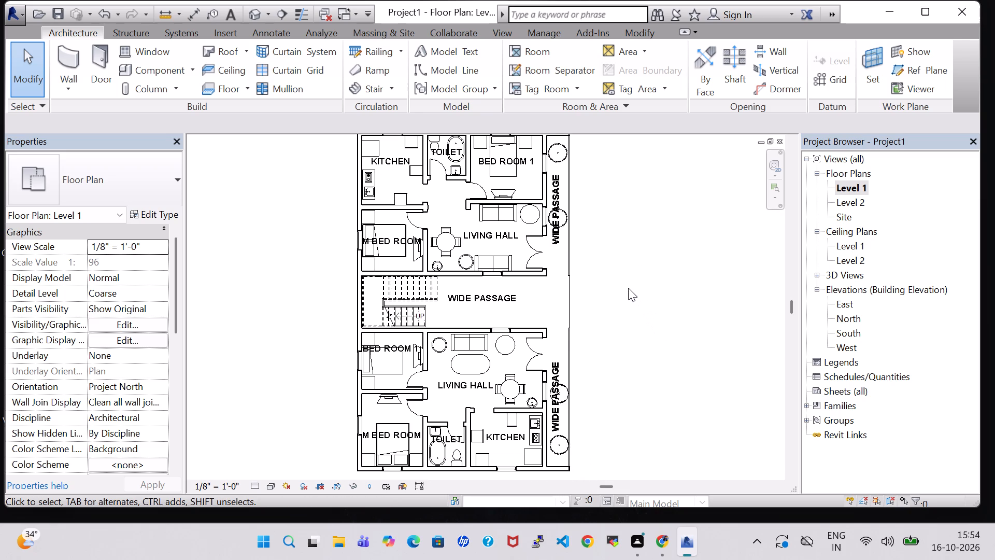
pyautogui.scroll(-1, 628, 297)
pyautogui.moveTo(628, 279); pyautogui.dragTo(613, 281, button='middle')
# Load the Park Bench family from the US Imperial Site Accessories folder for placement as a component.
pyautogui.click(149, 72)
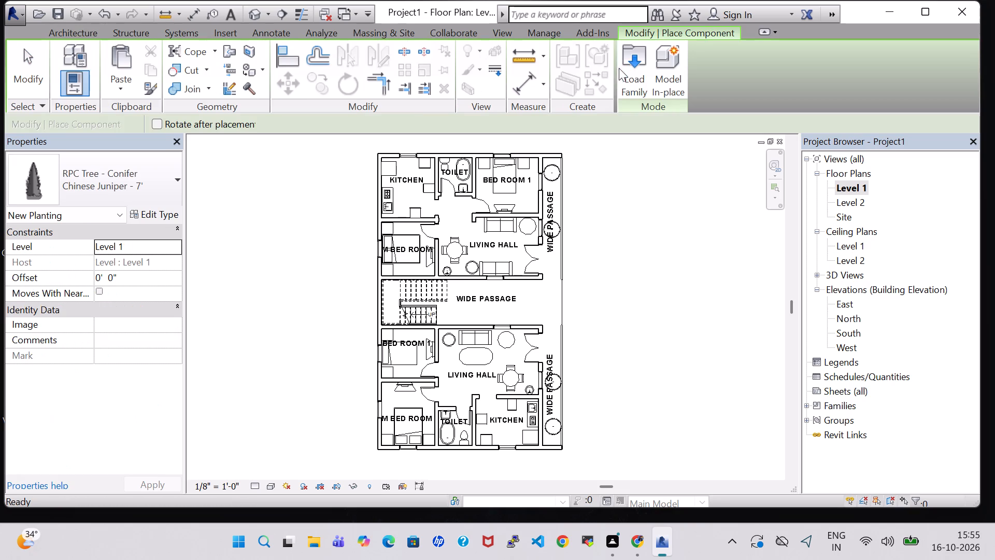
pyautogui.click(647, 72)
pyautogui.scroll(-2, 473, 284)
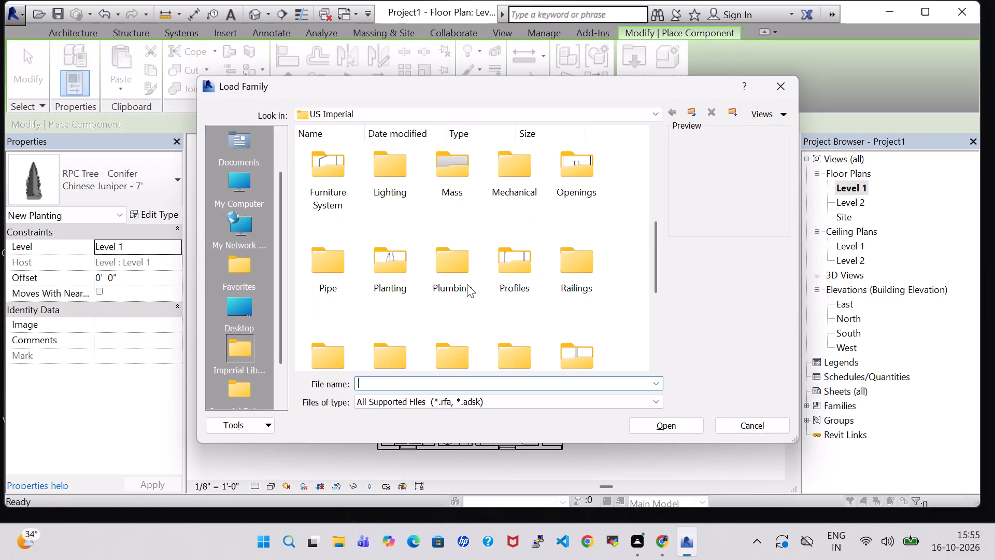
pyautogui.scroll(-1, 375, 255)
pyautogui.doubleClick(339, 204)
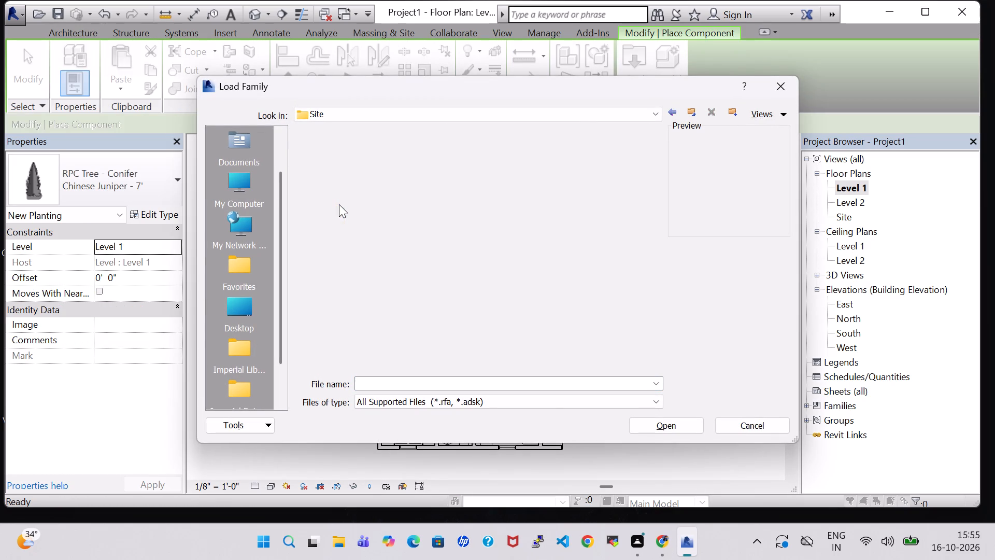
pyautogui.doubleClick(334, 175)
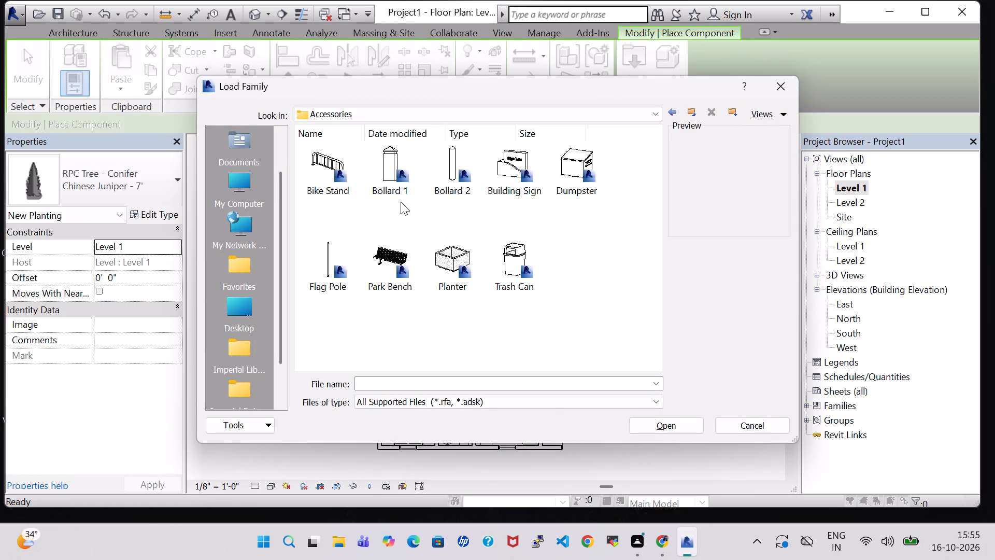
pyautogui.click(406, 265)
pyautogui.click(687, 429)
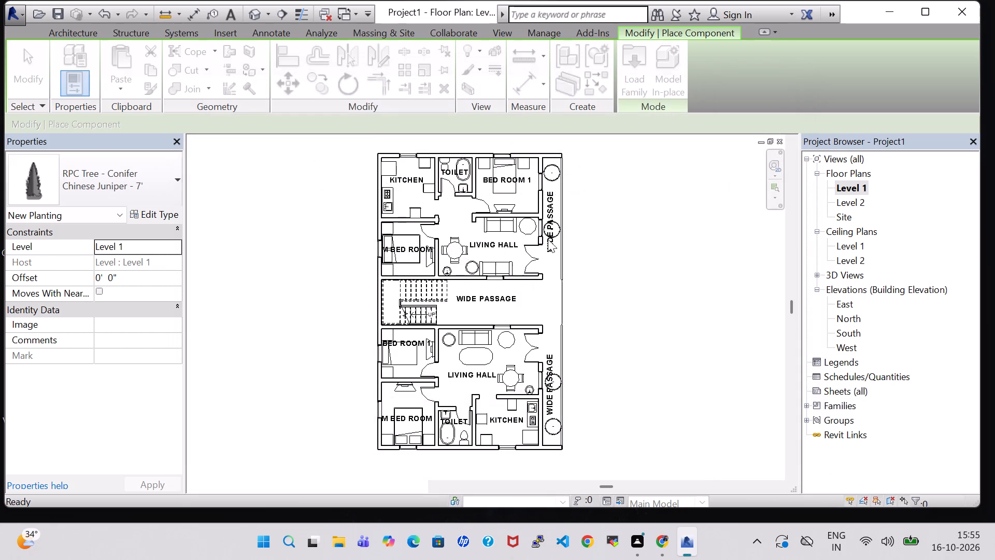
# Place a 72" Park Bench, rotated lengthwise to the passage, against the outer Kitchen wall between the southern unit's two conifers.
pyautogui.scroll(7, 522, 277)
pyautogui.scroll(-4, 657, 404)
pyautogui.moveTo(671, 411); pyautogui.dragTo(600, 240, button='middle')
pyautogui.scroll(5, 599, 307)
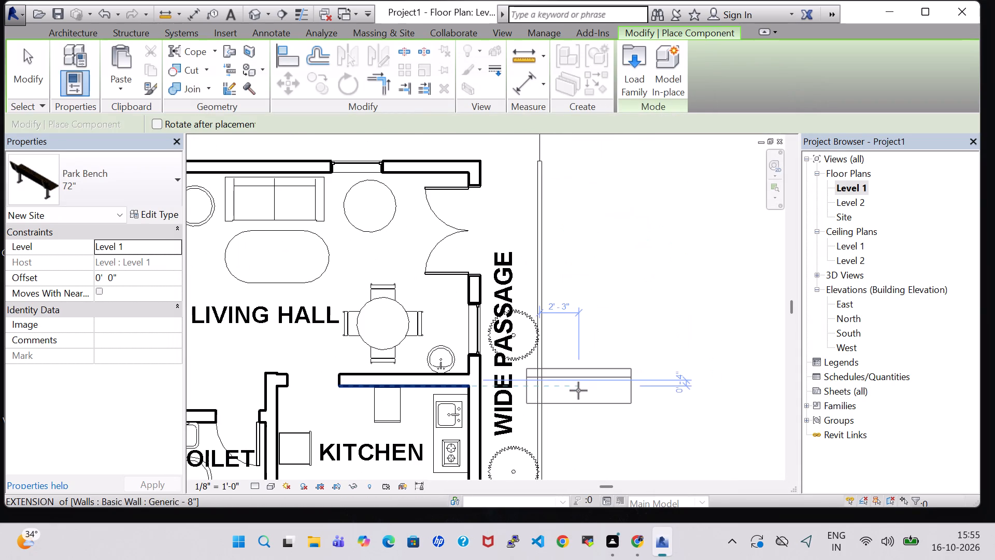
pyautogui.press('space')
pyautogui.press('space')
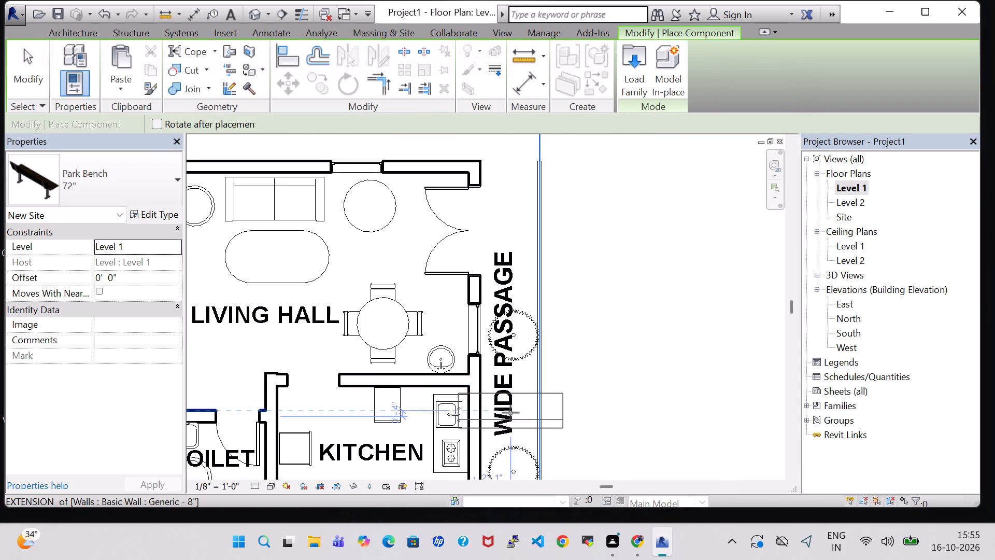
pyautogui.press('space')
pyautogui.press('space')
pyautogui.press('space')
pyautogui.moveTo(514, 413); pyautogui.dragTo(514, 360, button='middle')
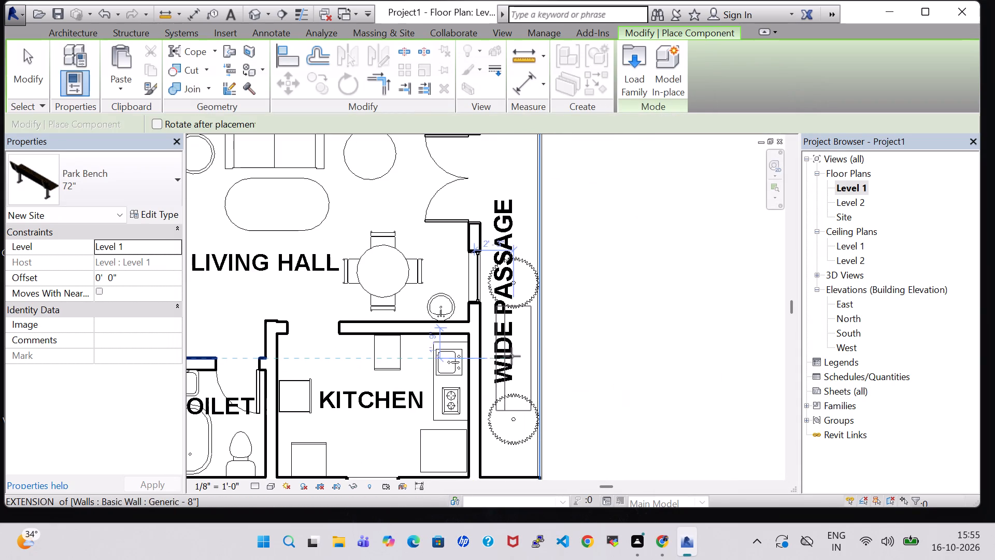
pyautogui.scroll(5, 502, 365)
pyautogui.click(496, 365)
pyautogui.scroll(-2, 665, 362)
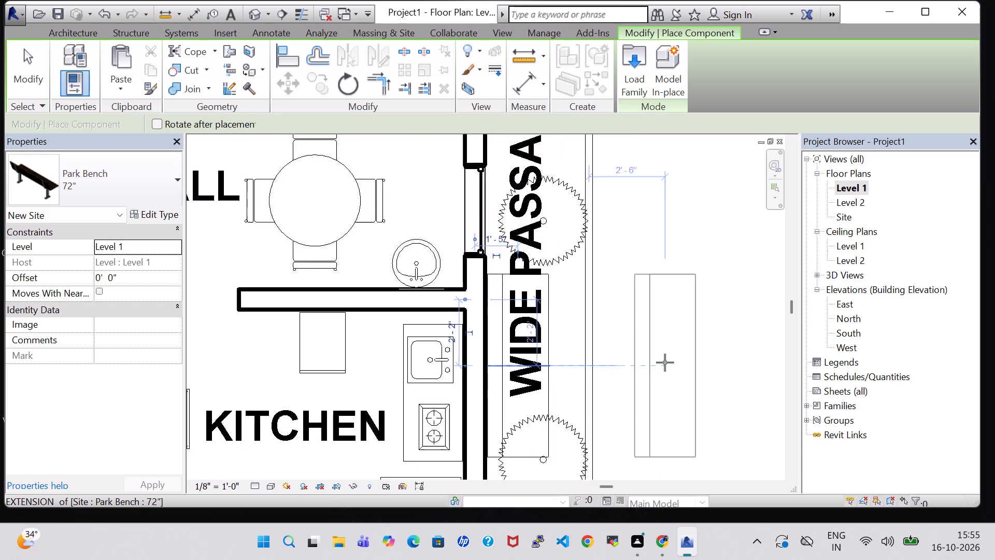
pyautogui.scroll(-3, 665, 362)
pyautogui.press('Escape')
pyautogui.press('Escape')
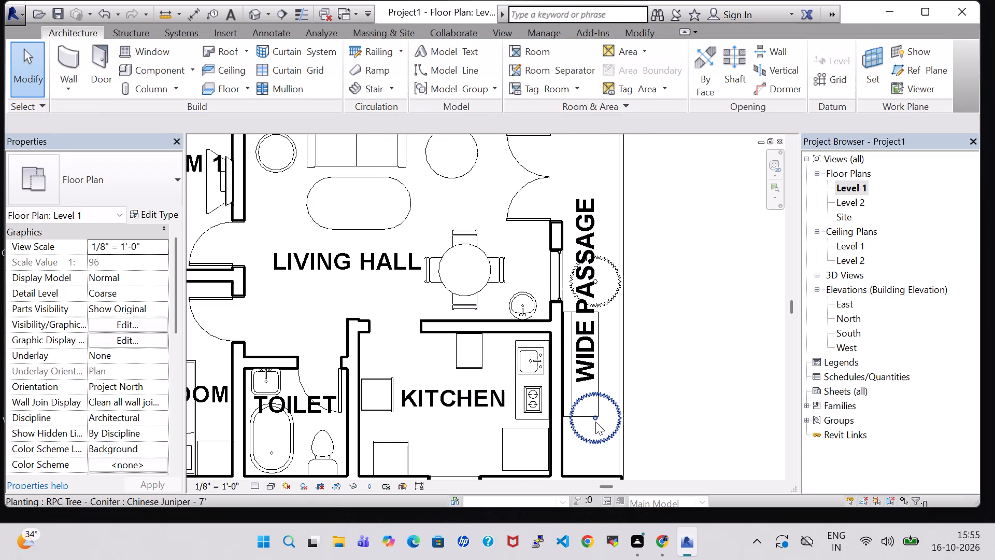
# Nudge the southernmost conifer clear of the bench, about 6' 11" south of the Kitchen's north wall and slightly west.
pyautogui.click(602, 434)
pyautogui.press('Down')
pyautogui.press('Down')
pyautogui.press('Down')
pyautogui.press('Down')
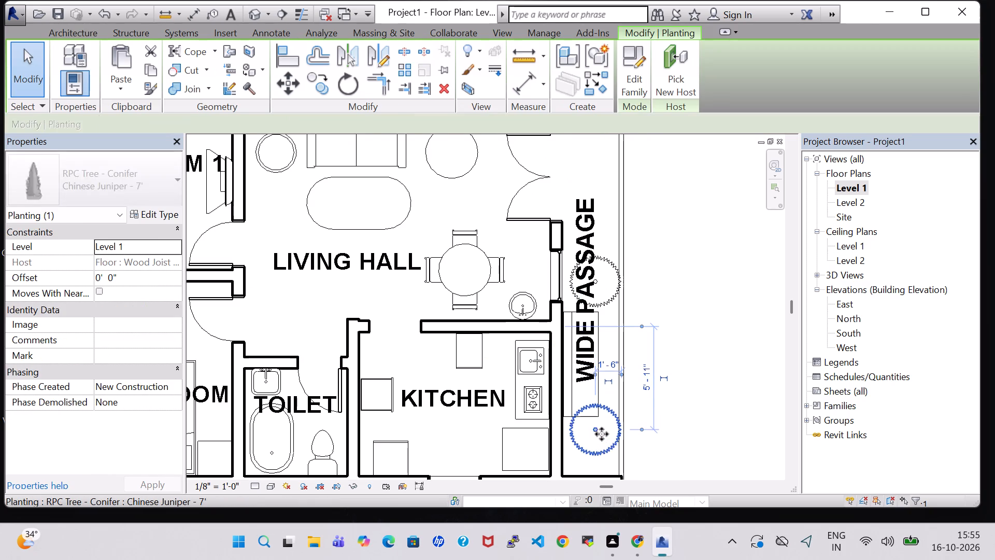
pyautogui.press('Down')
pyautogui.press('Down')
pyautogui.press('Down')
pyautogui.press('Down')
pyautogui.press('Down')
pyautogui.press('Down')
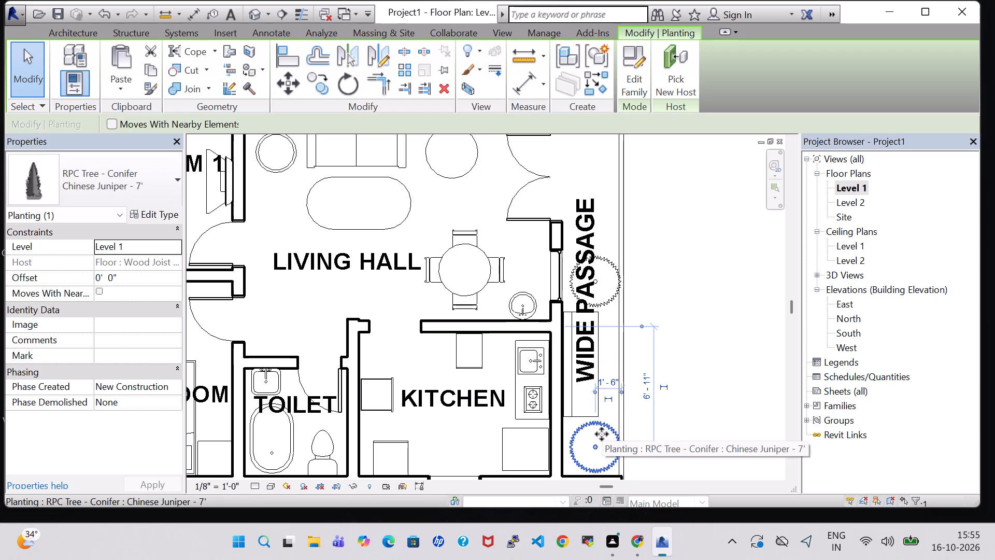
pyautogui.press('Left')
pyautogui.click(713, 388)
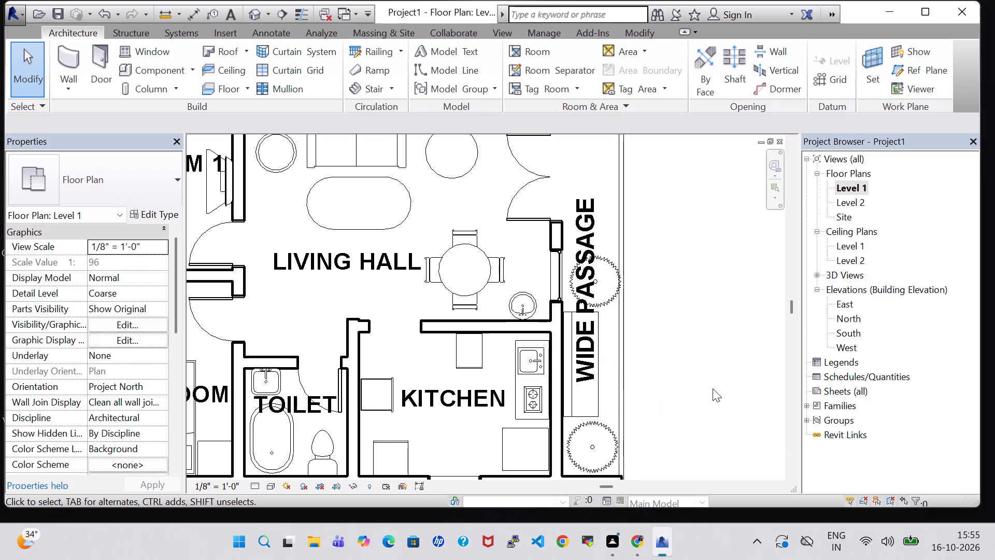
# Place a second 72" Park Bench lengthwise against the outer BED ROOM 1 wall between the northern unit's two conifers.
pyautogui.scroll(-1, 659, 274)
pyautogui.moveTo(662, 272); pyautogui.dragTo(630, 476, button='middle')
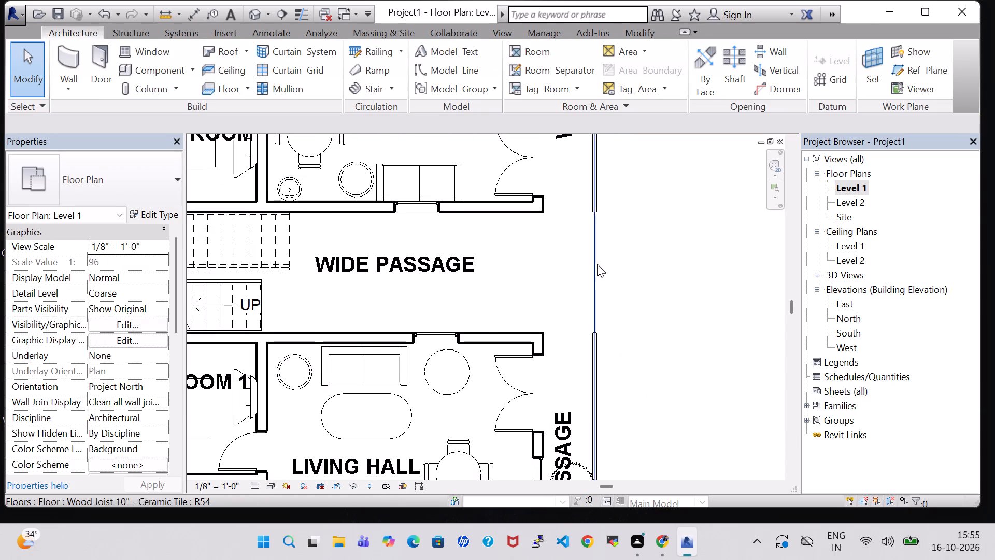
pyautogui.scroll(-1, 597, 264)
pyautogui.click(152, 76)
pyautogui.moveTo(680, 206); pyautogui.dragTo(657, 404, button='middle')
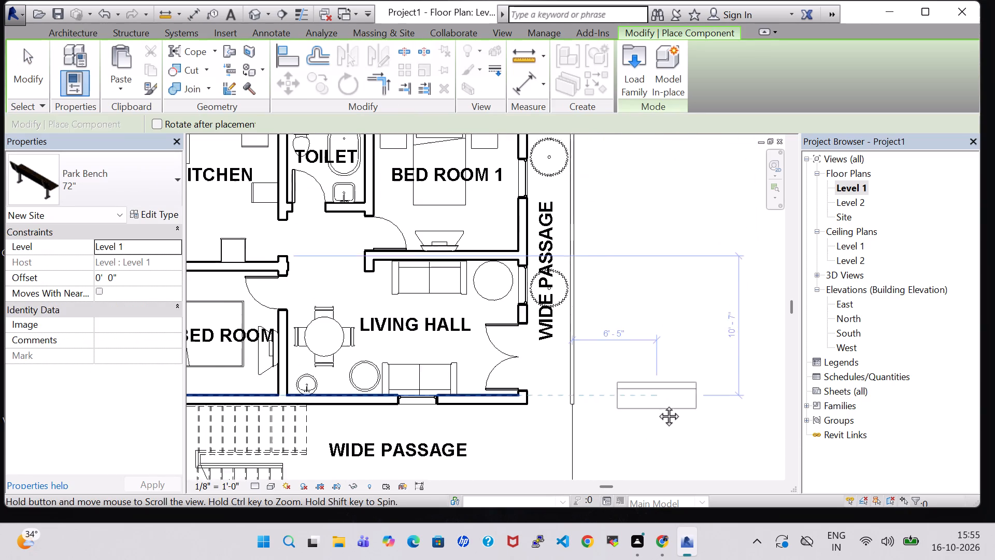
pyautogui.moveTo(657, 404); pyautogui.dragTo(657, 406, button='middle')
pyautogui.press('space')
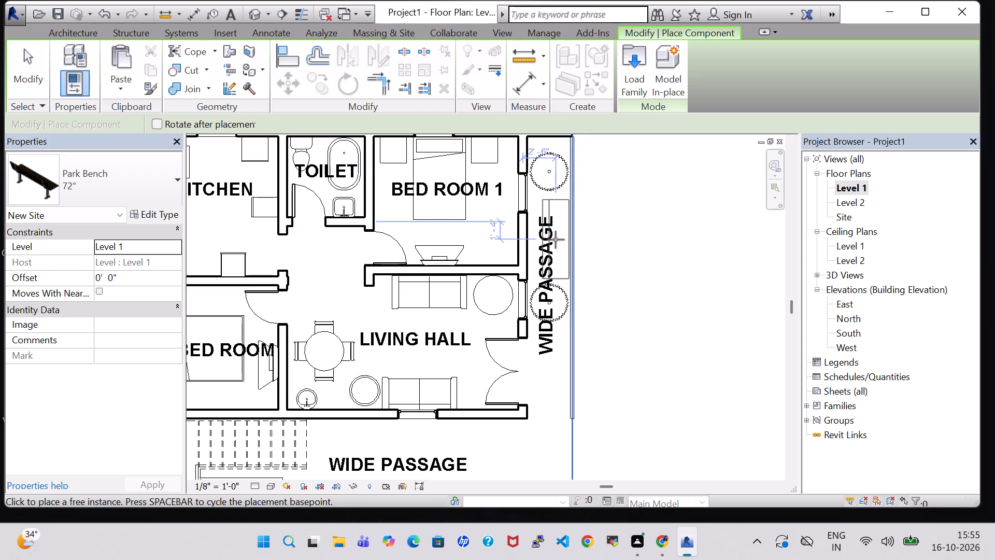
pyautogui.scroll(4, 556, 240)
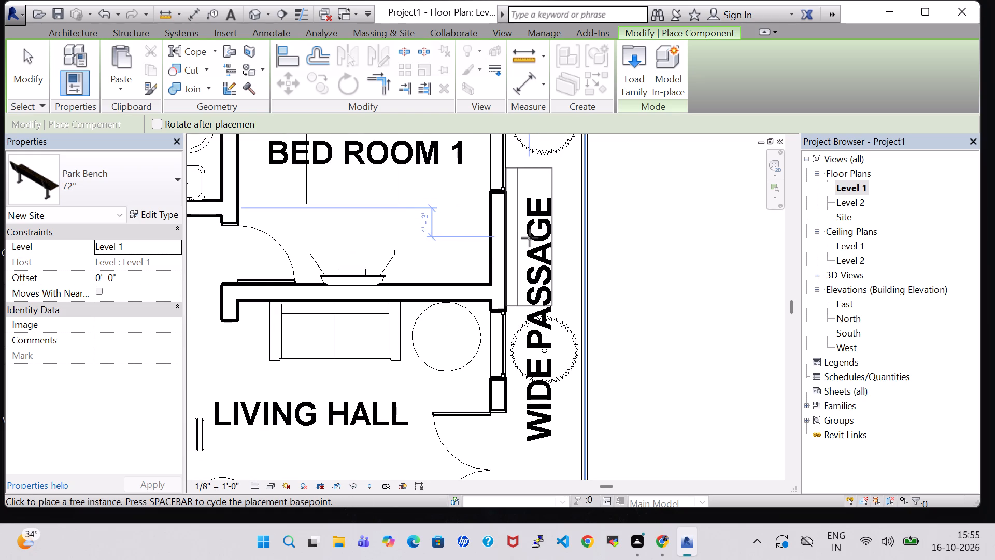
pyautogui.click(530, 238)
pyautogui.press('Escape')
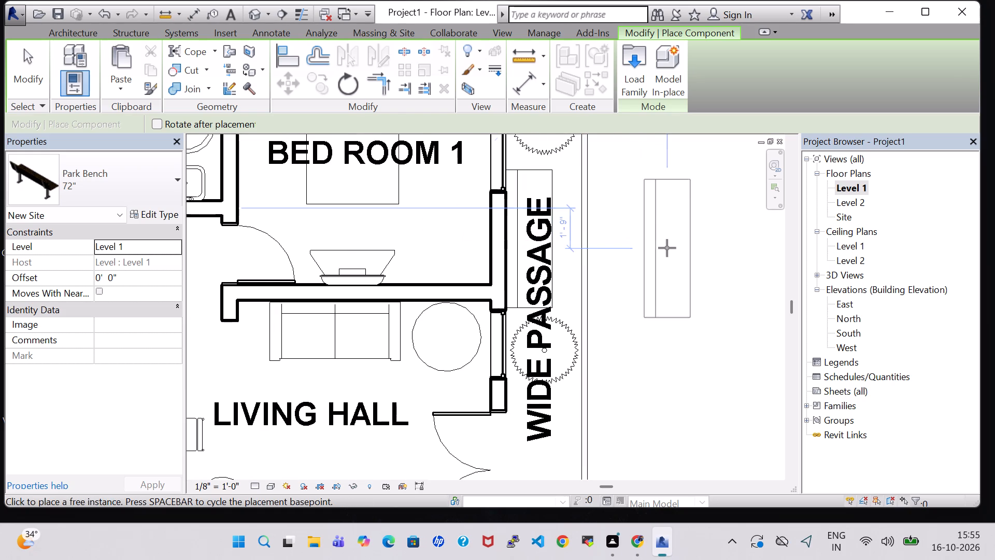
pyautogui.press('Escape')
# Nudge the conifer outside the northern LIVING HALL south, to about 2' 10" from the wall shared with BED ROOM 1.
pyautogui.click(570, 324)
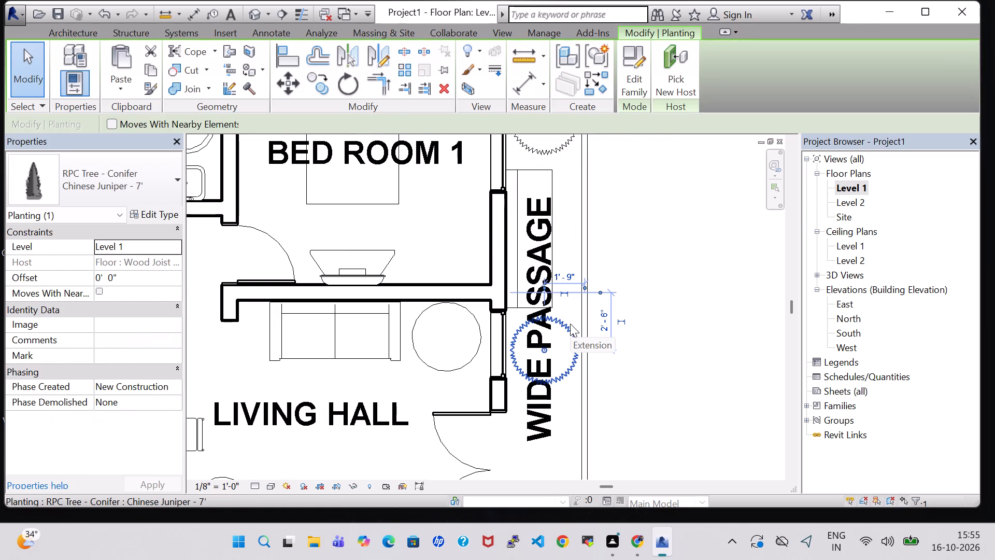
pyautogui.press('Down')
pyautogui.press('Down')
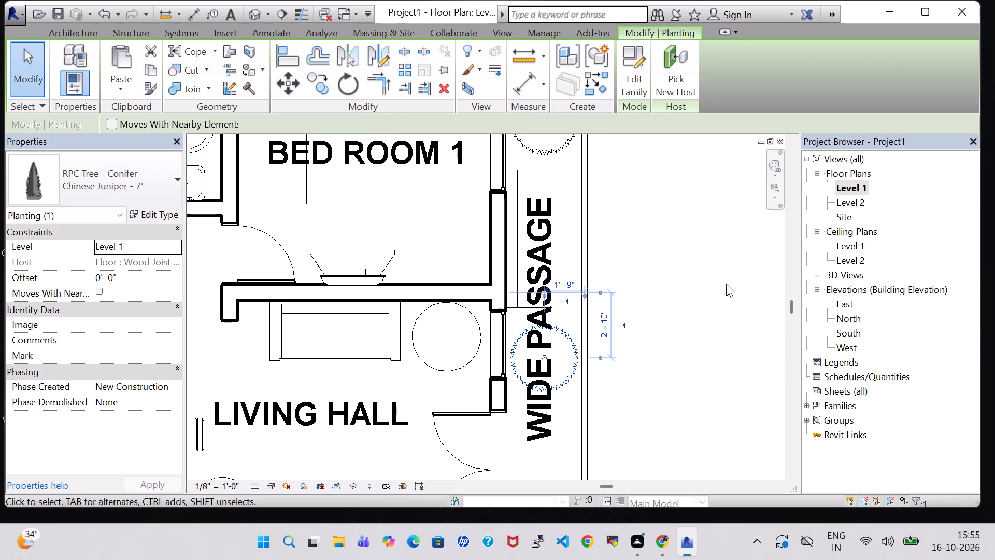
pyautogui.click(722, 282)
# In the 3D view, examine the benches and conifers behind the front railings from different angles.
pyautogui.scroll(-1, 630, 229)
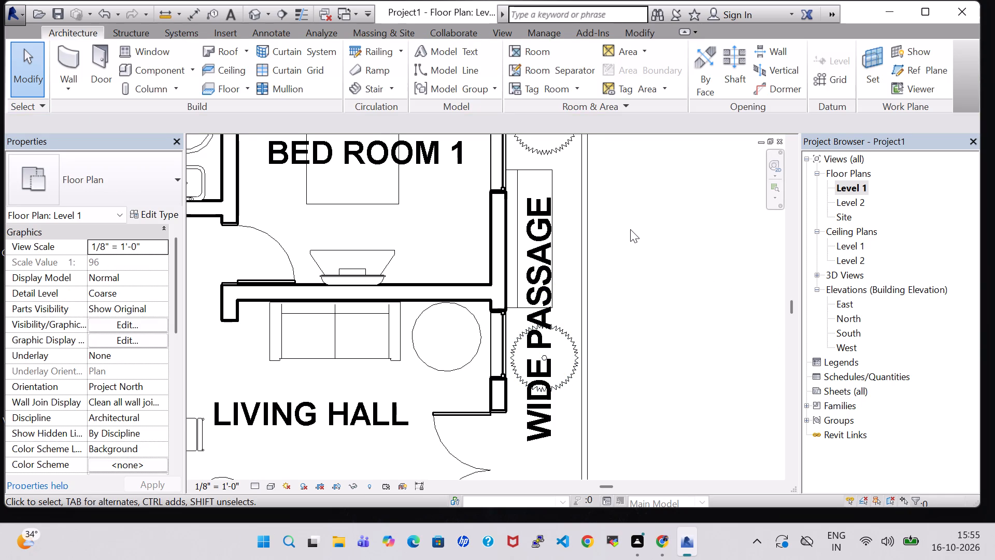
pyautogui.click(256, 11)
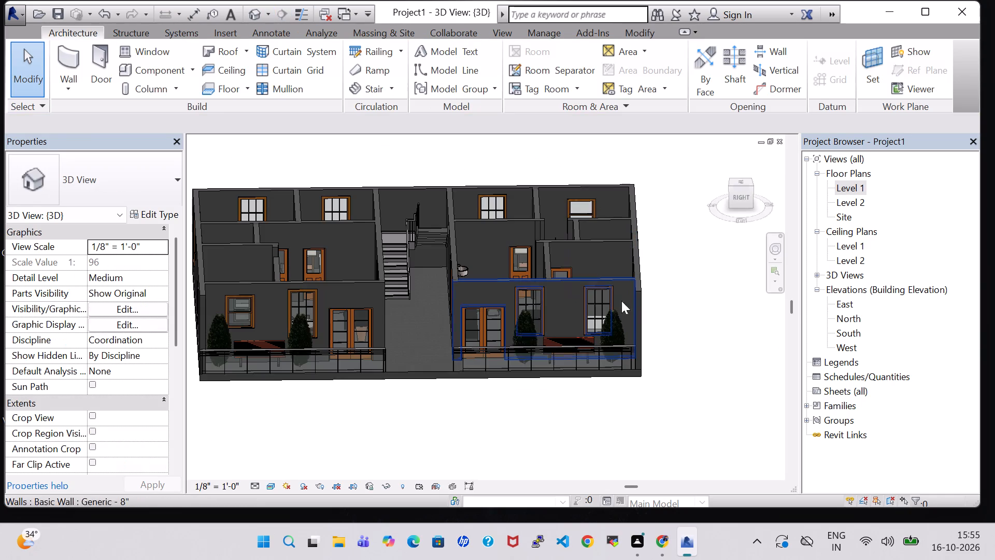
pyautogui.scroll(4, 543, 429)
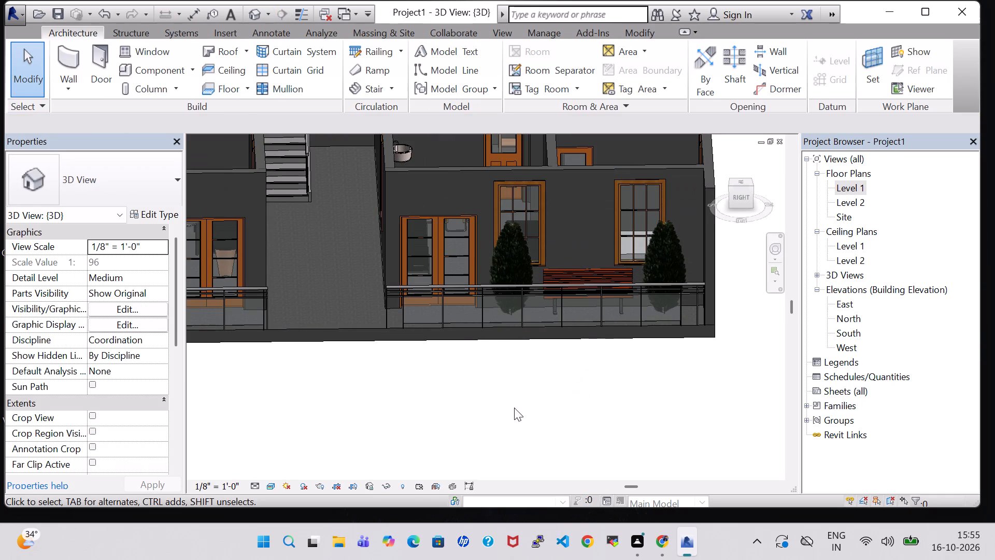
pyautogui.keyDown('shift'); pyautogui.moveTo(514, 408); pyautogui.dragTo(496, 406, button='middle'); pyautogui.keyUp('shift')
pyautogui.moveTo(449, 381); pyautogui.dragTo(640, 365, button='middle')
pyautogui.keyDown('shift'); pyautogui.moveTo(468, 356); pyautogui.dragTo(519, 360, button='middle'); pyautogui.keyUp('shift')
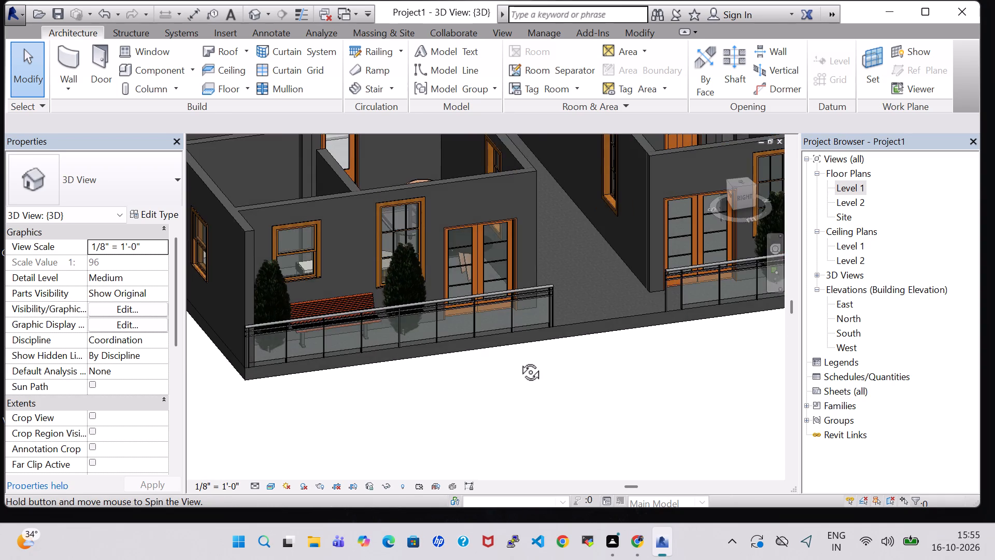
# Review the whole Level 1 floor plan, including both units and the benches and conifers along the wide passage.
pyautogui.keyDown('shift'); pyautogui.moveTo(519, 360); pyautogui.dragTo(489, 370, button='middle'); pyautogui.keyUp('shift')
pyautogui.doubleClick(864, 186)
pyautogui.scroll(-2, 700, 219)
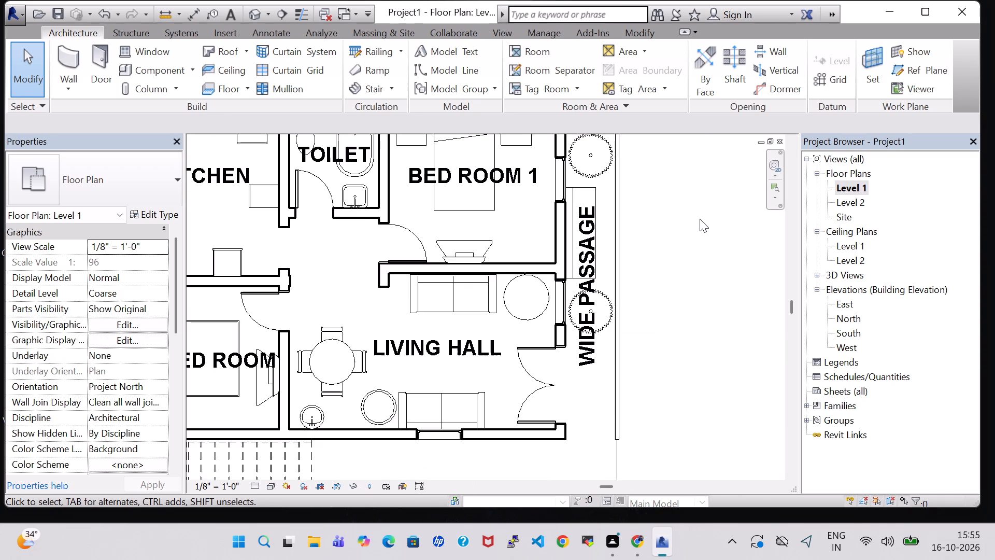
pyautogui.scroll(-3, 700, 219)
pyautogui.moveTo(700, 219); pyautogui.dragTo(679, 229, button='middle')
pyautogui.scroll(-1, 679, 229)
pyautogui.moveTo(701, 271); pyautogui.dragTo(659, 257, button='middle')
pyautogui.scroll(-1, 659, 249)
pyautogui.moveTo(702, 298); pyautogui.dragTo(699, 287, button='middle')
pyautogui.scroll(-1, 699, 285)
pyautogui.moveTo(712, 359); pyautogui.dragTo(689, 332, button='middle')
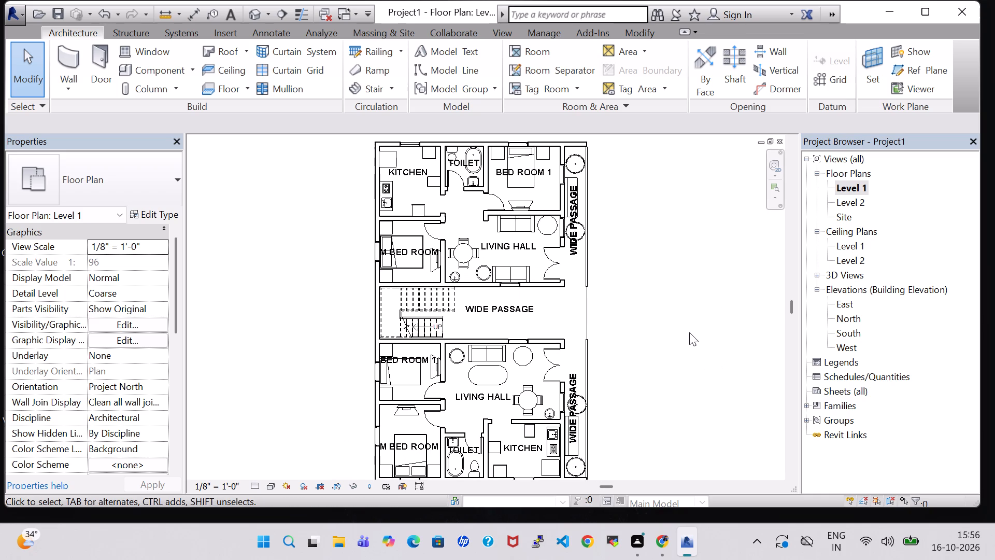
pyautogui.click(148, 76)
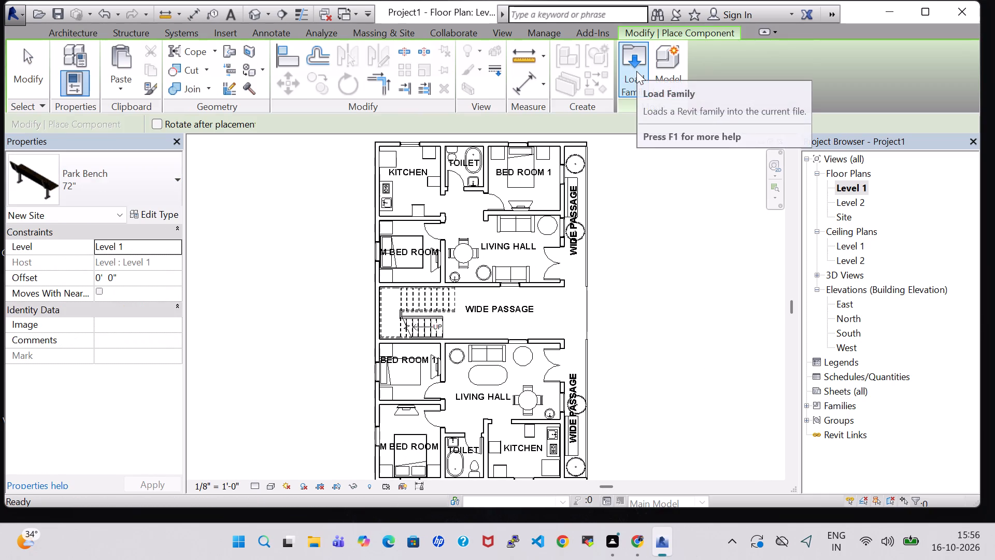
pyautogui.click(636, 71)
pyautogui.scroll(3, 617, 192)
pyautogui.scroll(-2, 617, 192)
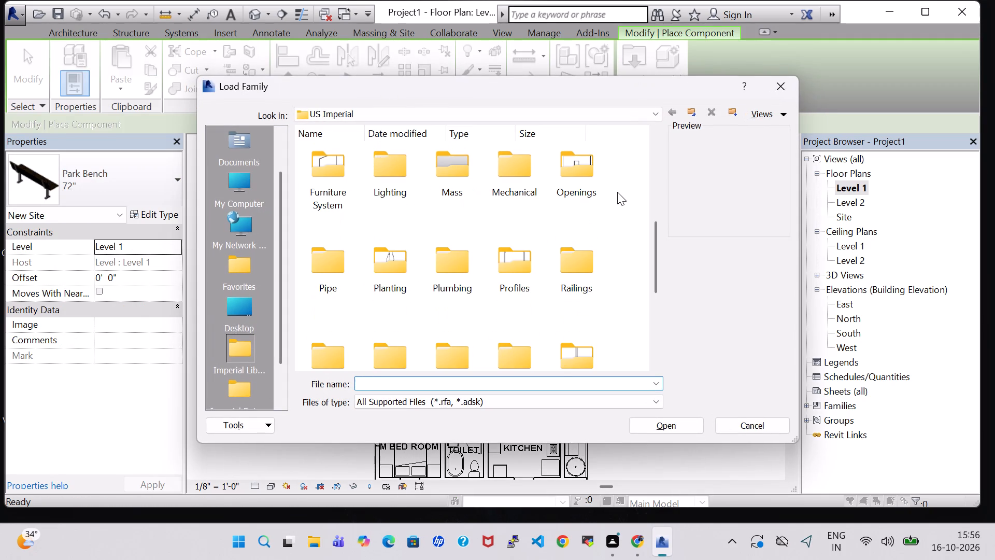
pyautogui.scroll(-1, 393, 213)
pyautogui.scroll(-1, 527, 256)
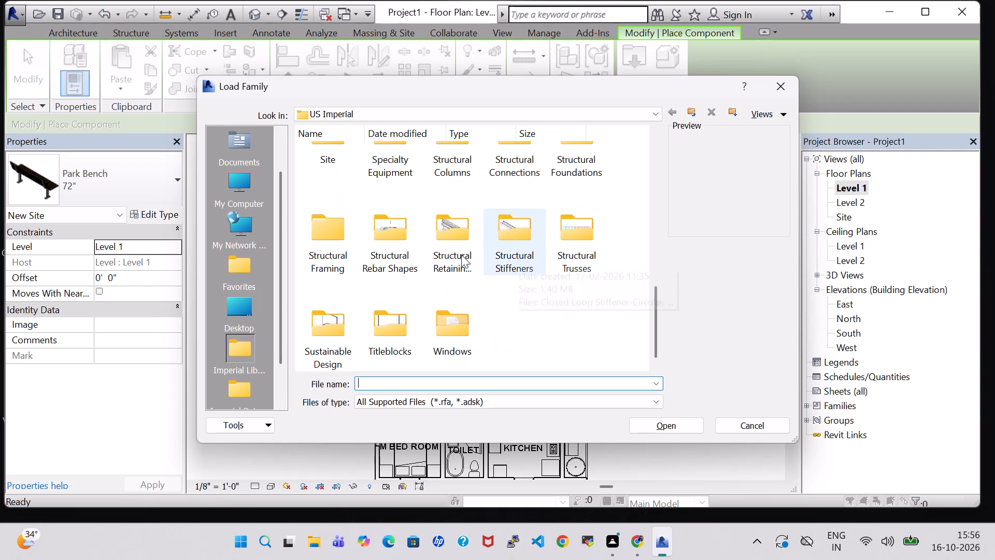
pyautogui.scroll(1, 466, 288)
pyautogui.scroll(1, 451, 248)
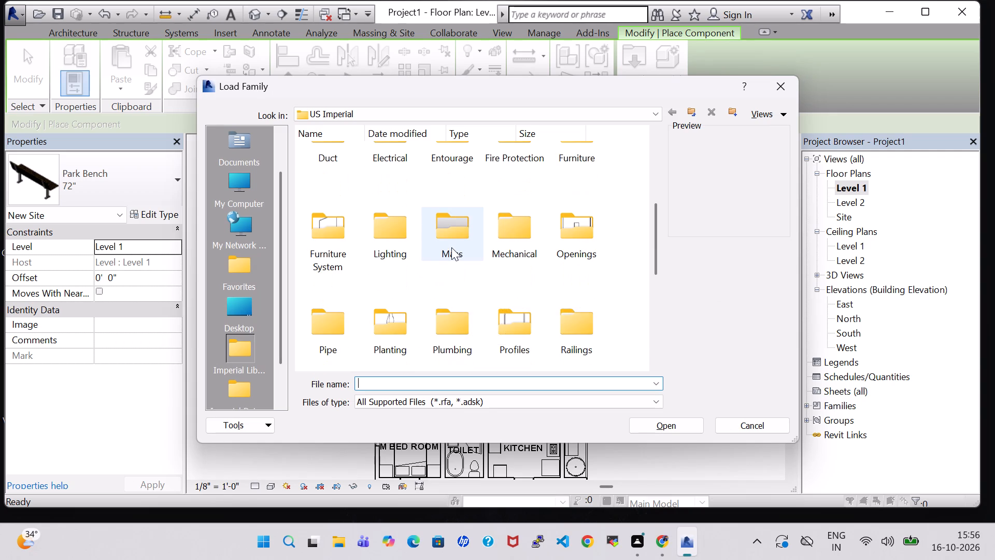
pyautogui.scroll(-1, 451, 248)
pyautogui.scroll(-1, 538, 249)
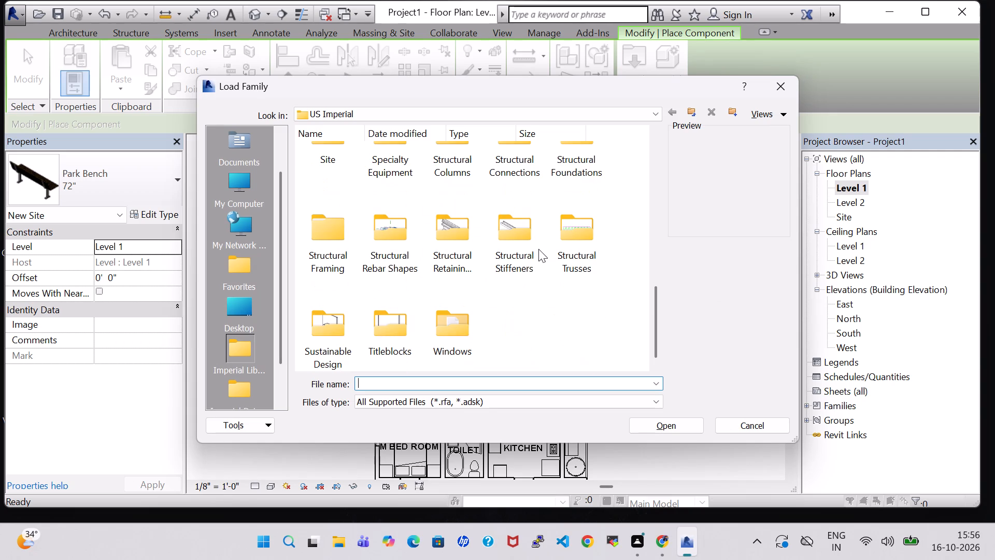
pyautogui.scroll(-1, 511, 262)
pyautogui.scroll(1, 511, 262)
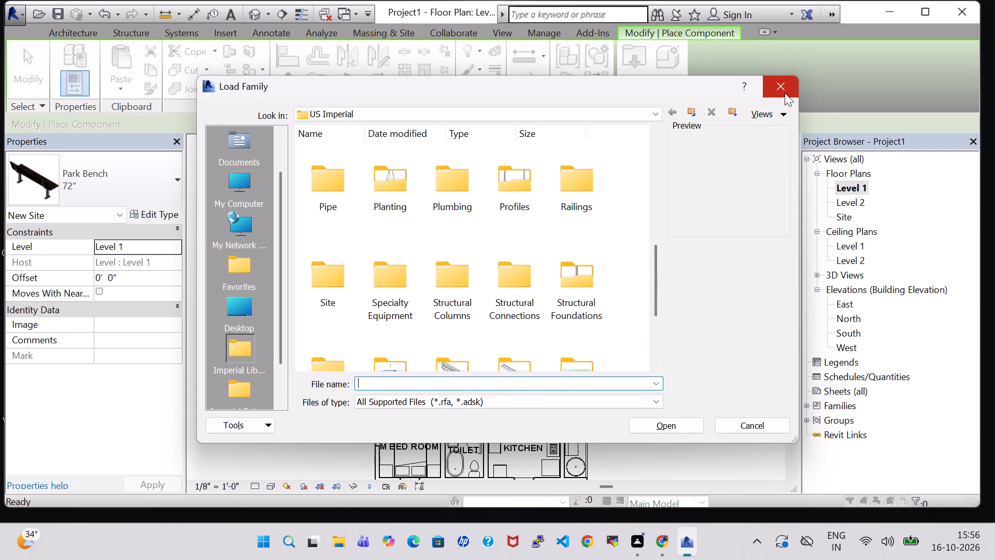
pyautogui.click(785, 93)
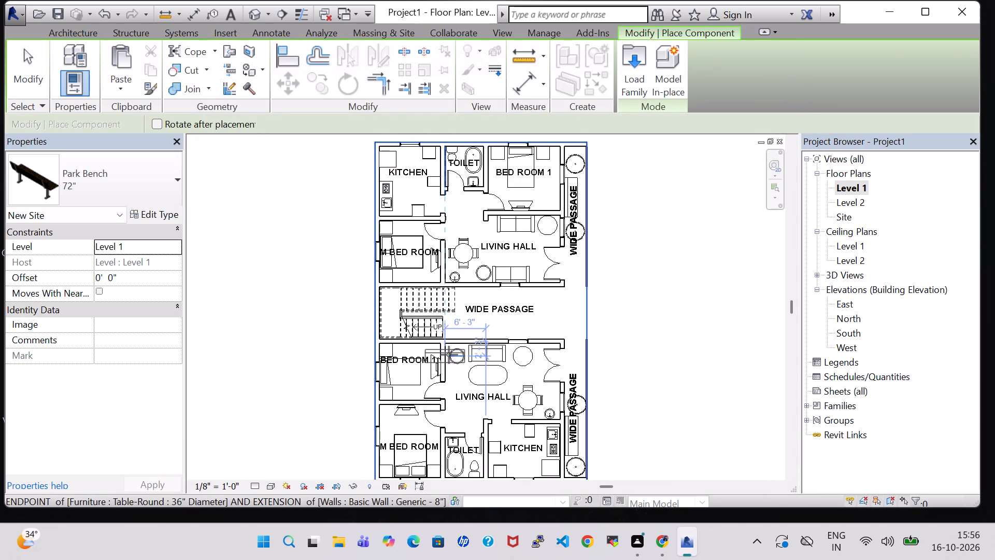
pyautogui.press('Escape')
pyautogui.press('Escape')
# In the 3D view, examine the open-topped building's furnished rooms, central staircase and front passage from different angles.
pyautogui.click(257, 21)
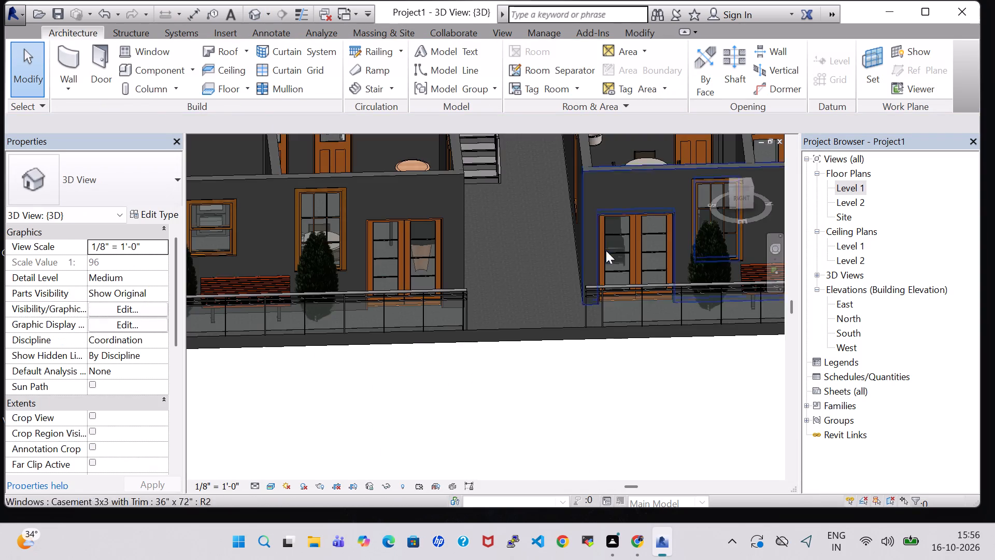
pyautogui.scroll(-2, 604, 263)
pyautogui.scroll(-2, 475, 380)
pyautogui.keyDown('shift'); pyautogui.moveTo(526, 376); pyautogui.dragTo(496, 379, button='middle'); pyautogui.keyUp('shift')
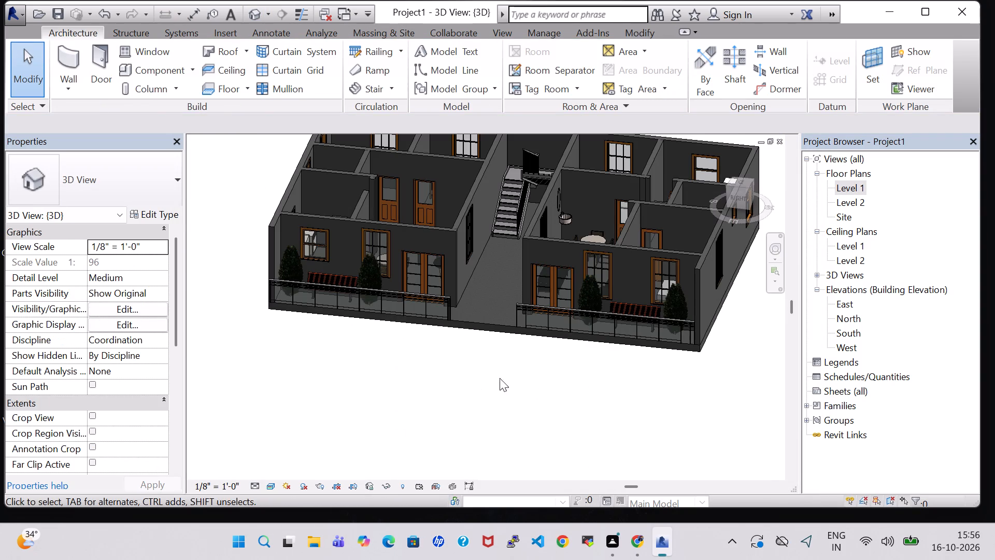
pyautogui.moveTo(528, 362); pyautogui.dragTo(543, 367, button='middle')
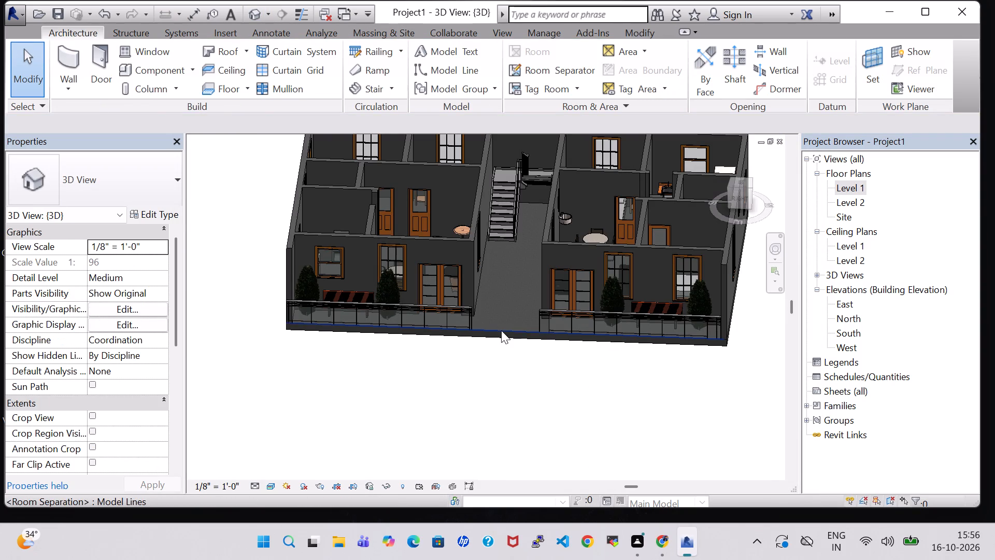
pyautogui.moveTo(485, 373); pyautogui.dragTo(481, 435, button='middle')
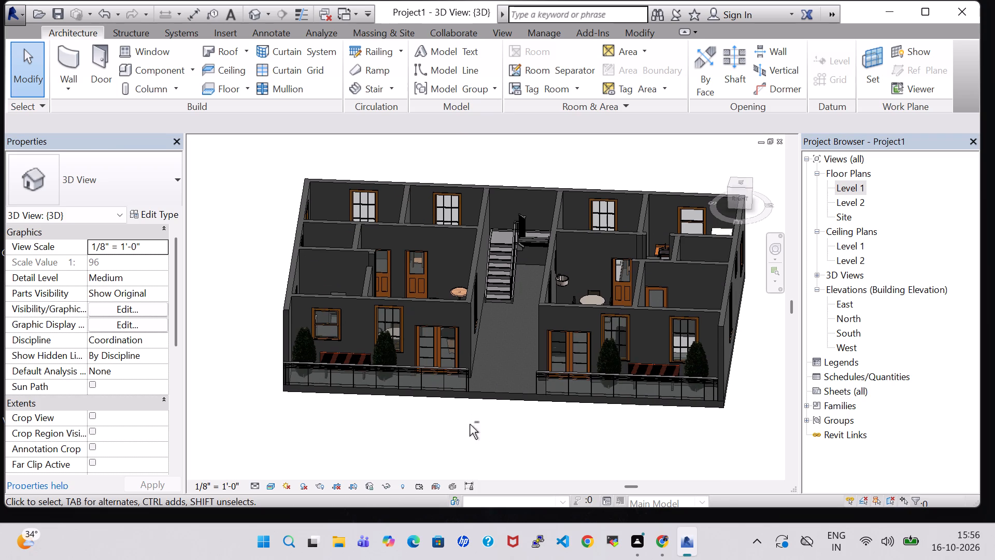
pyautogui.keyDown('shift'); pyautogui.moveTo(470, 424); pyautogui.dragTo(495, 435, button='middle'); pyautogui.keyUp('shift')
pyautogui.scroll(9, 443, 293)
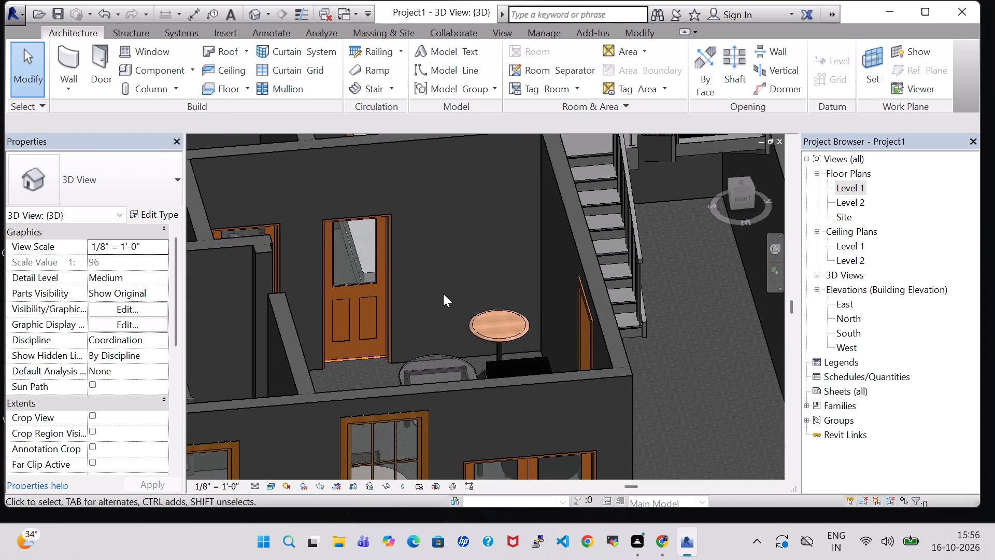
pyautogui.keyDown('shift'); pyautogui.moveTo(443, 293); pyautogui.dragTo(445, 346, button='middle'); pyautogui.keyUp('shift')
pyautogui.keyDown('shift'); pyautogui.middleClick(446, 347); pyautogui.keyUp('shift')
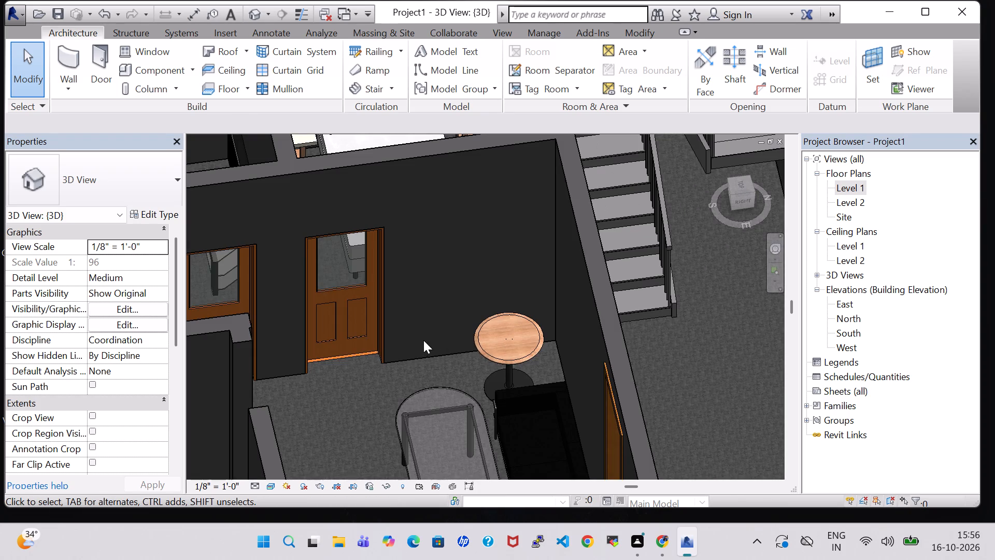
pyautogui.keyDown('shift'); pyautogui.moveTo(443, 345); pyautogui.dragTo(540, 324, button='middle'); pyautogui.keyUp('shift')
pyautogui.moveTo(542, 324); pyautogui.dragTo(364, 246, button='middle')
pyautogui.moveTo(746, 361); pyautogui.dragTo(431, 230, button='middle')
pyautogui.scroll(-3, 431, 230)
pyautogui.keyDown('shift'); pyautogui.moveTo(629, 319); pyautogui.dragTo(503, 290, button='middle'); pyautogui.keyUp('shift')
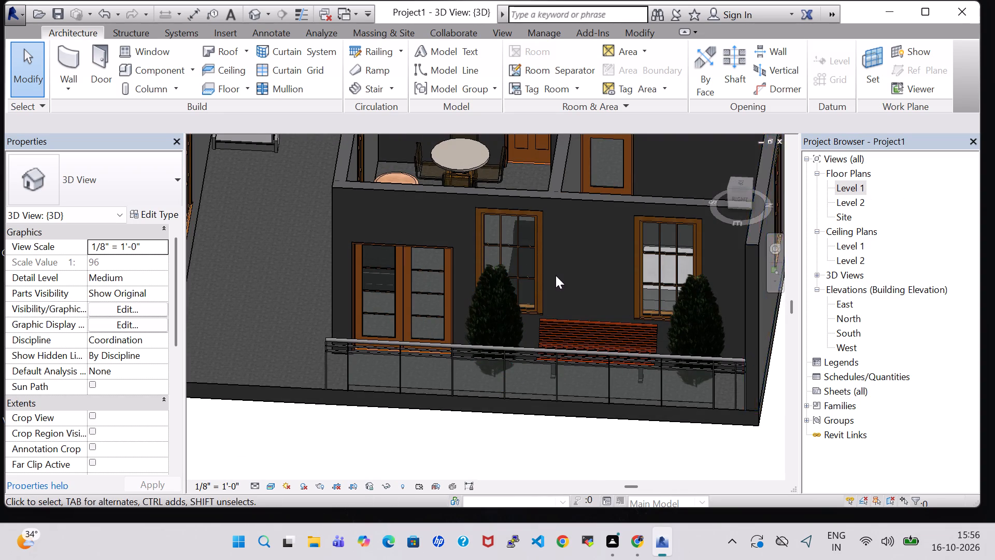
pyautogui.scroll(-6, 556, 275)
pyautogui.keyDown('shift'); pyautogui.moveTo(471, 376); pyautogui.dragTo(491, 373, button='middle'); pyautogui.keyUp('shift')
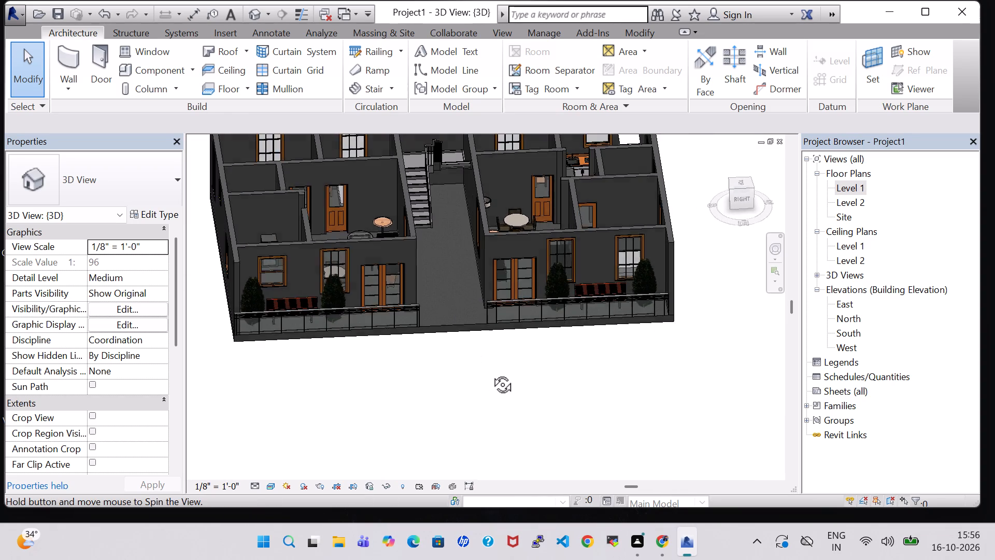
pyautogui.keyDown('shift'); pyautogui.moveTo(491, 373); pyautogui.dragTo(489, 334, button='middle'); pyautogui.keyUp('shift')
pyautogui.moveTo(489, 334); pyautogui.dragTo(486, 409, button='middle')
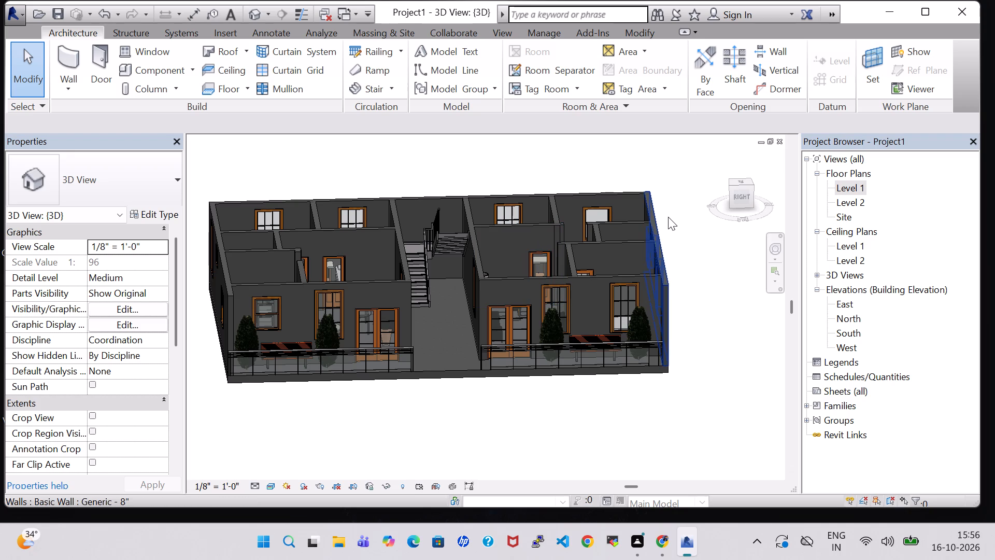
# Turn on the Roofs model category in the 3D view's Visibility/Graphic Overrides.
pyautogui.write('vv')
pyautogui.scroll(-11, 292, 267)
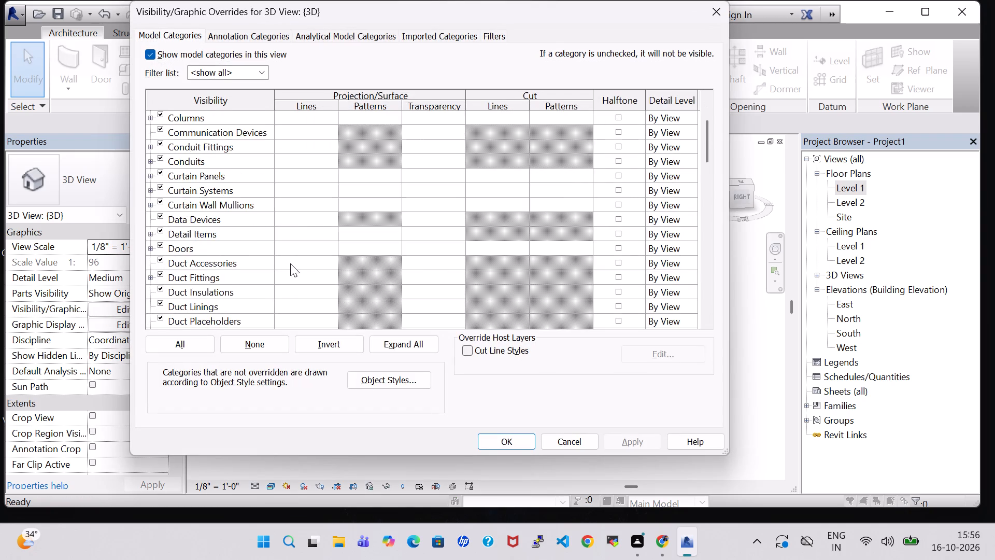
pyautogui.scroll(-20, 290, 263)
pyautogui.scroll(-14, 290, 263)
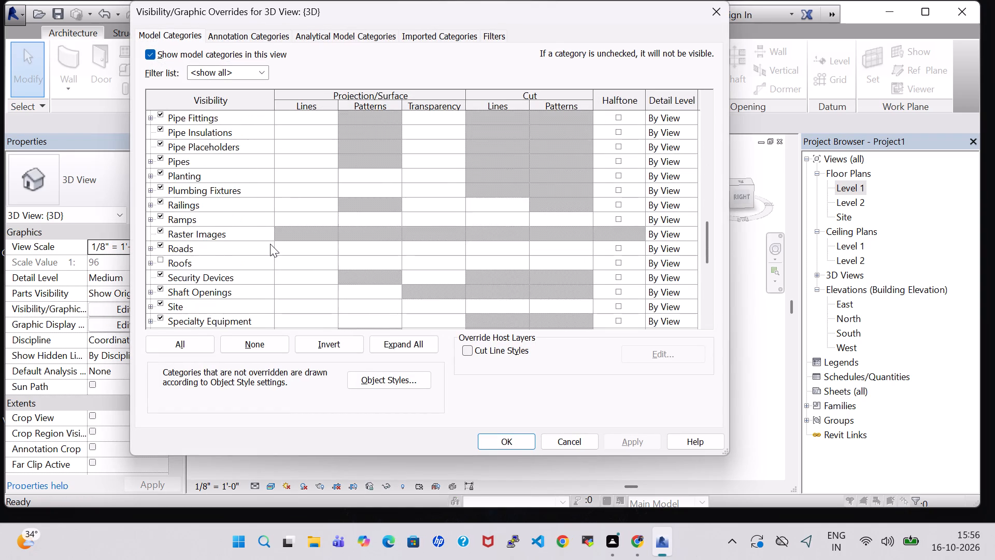
pyautogui.scroll(-18, 270, 244)
pyautogui.scroll(-3, 191, 256)
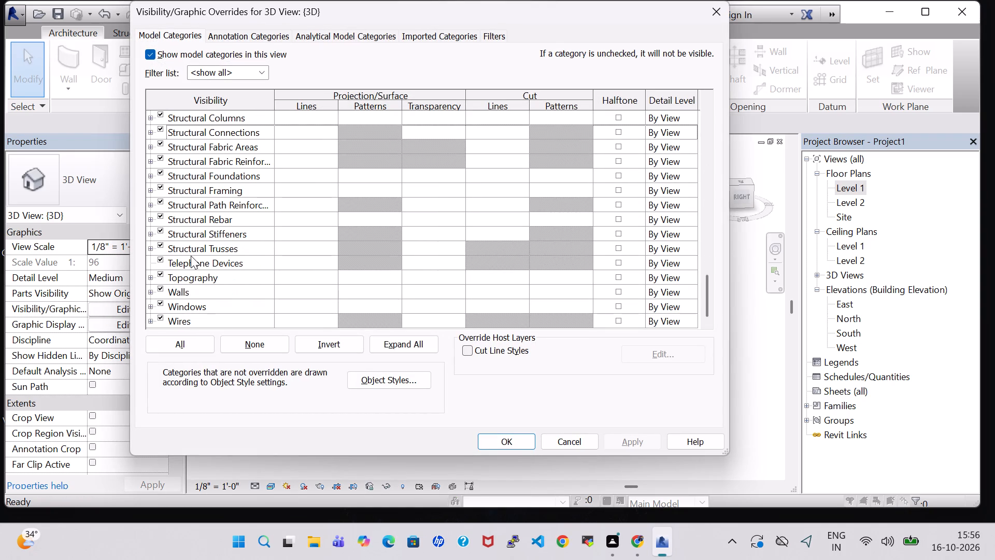
pyautogui.click(191, 256)
pyautogui.press('e')
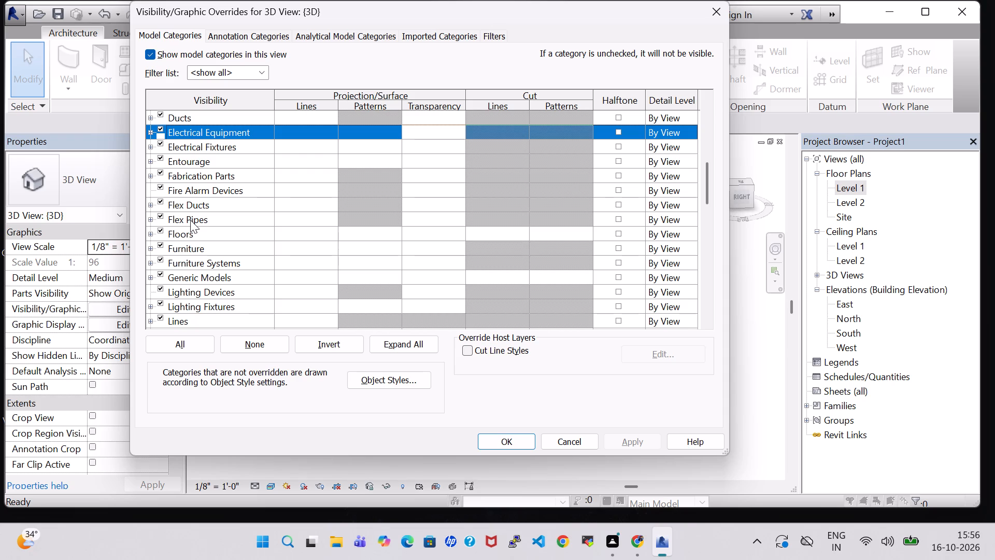
pyautogui.press('r')
pyautogui.scroll(-1, 227, 228)
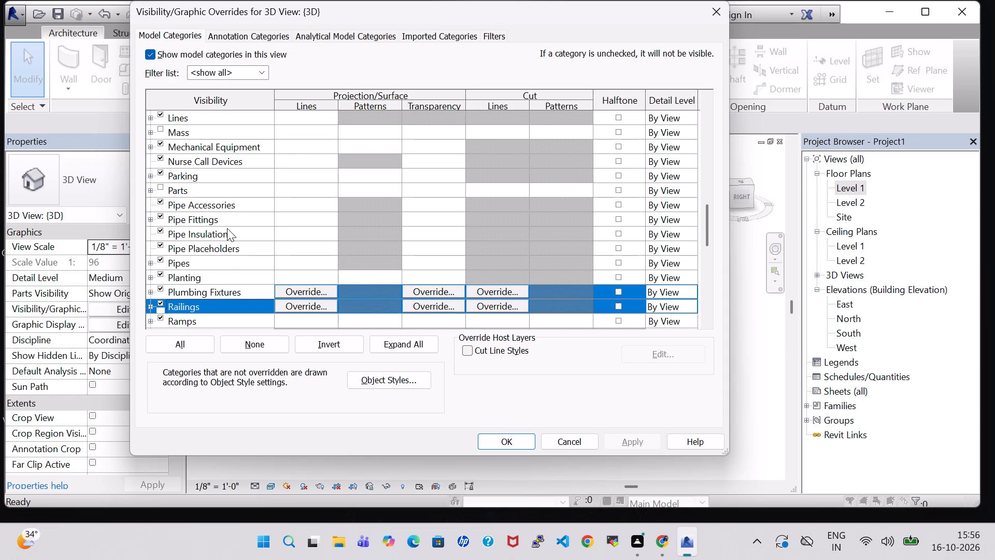
pyautogui.scroll(-4, 227, 228)
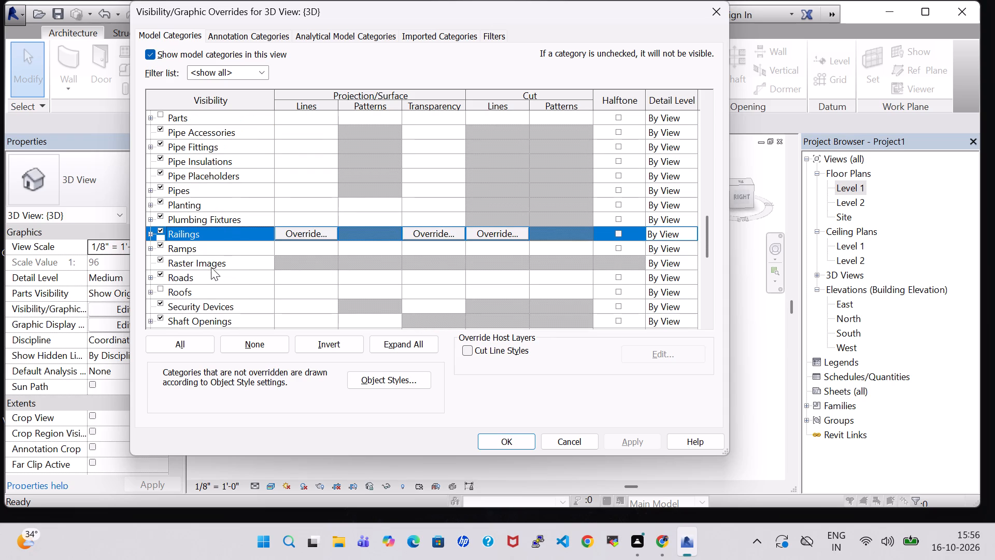
pyautogui.click(160, 288)
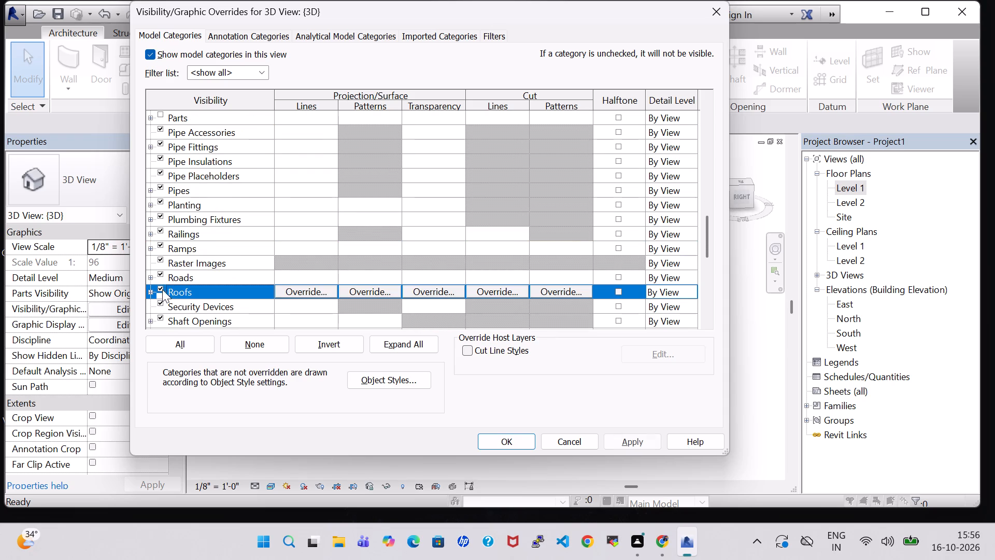
pyautogui.click(638, 443)
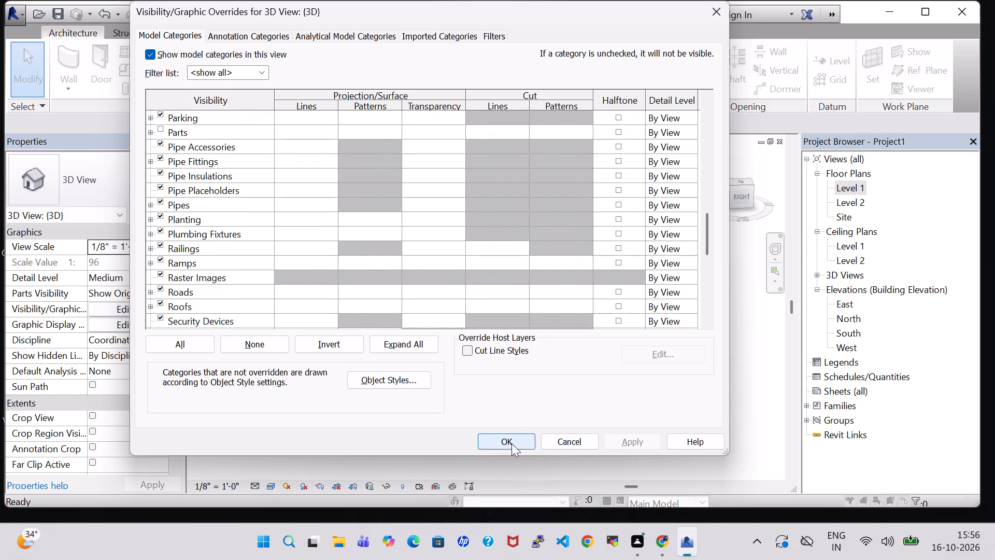
pyautogui.click(511, 443)
# Examine the roofs over the two units and central passage, including where they meet, from the front and back.
pyautogui.scroll(-1, 552, 401)
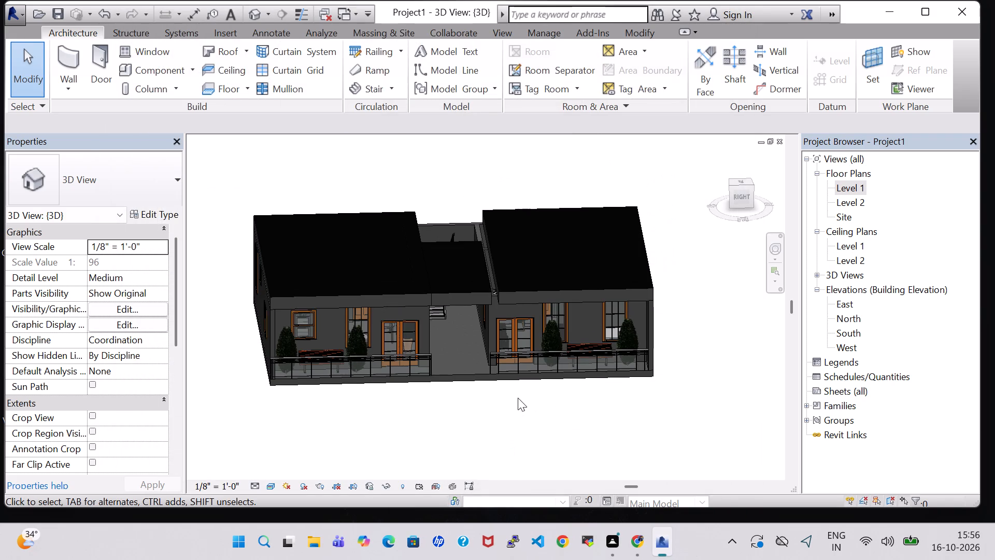
pyautogui.scroll(5, 516, 394)
pyautogui.keyDown('shift'); pyautogui.moveTo(557, 402); pyautogui.dragTo(516, 343, button='middle'); pyautogui.keyUp('shift')
pyautogui.moveTo(500, 314); pyautogui.dragTo(619, 414, button='middle')
pyautogui.keyDown('shift'); pyautogui.moveTo(580, 396); pyautogui.dragTo(598, 424, button='middle'); pyautogui.keyUp('shift')
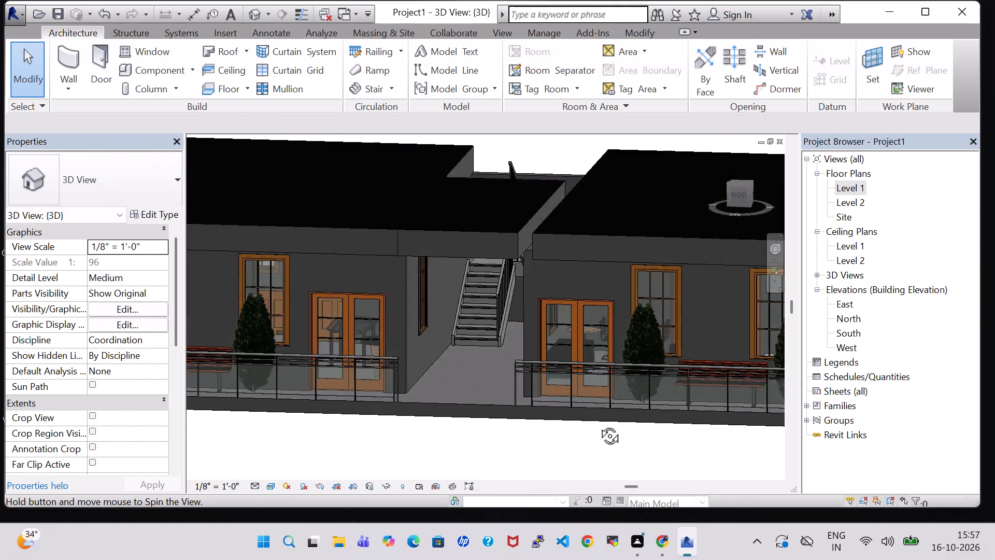
pyautogui.keyDown('shift'); pyautogui.moveTo(598, 424); pyautogui.dragTo(614, 443, button='middle'); pyautogui.keyUp('shift')
pyautogui.scroll(4, 528, 257)
pyautogui.keyDown('shift'); pyautogui.moveTo(528, 249); pyautogui.dragTo(529, 258, button='middle'); pyautogui.keyUp('shift')
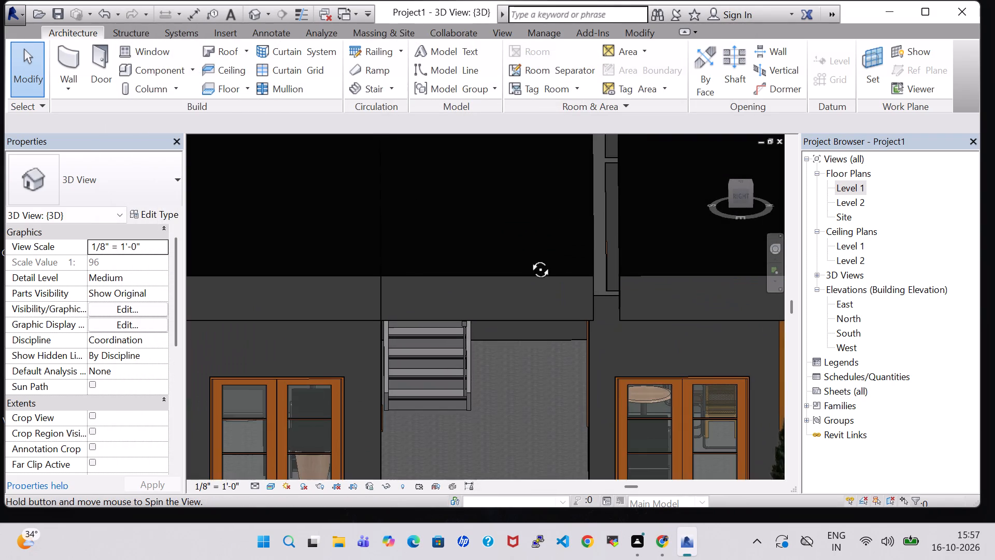
pyautogui.keyDown('shift'); pyautogui.moveTo(529, 258); pyautogui.dragTo(533, 303, button='middle'); pyautogui.keyUp('shift')
pyautogui.scroll(-4, 635, 253)
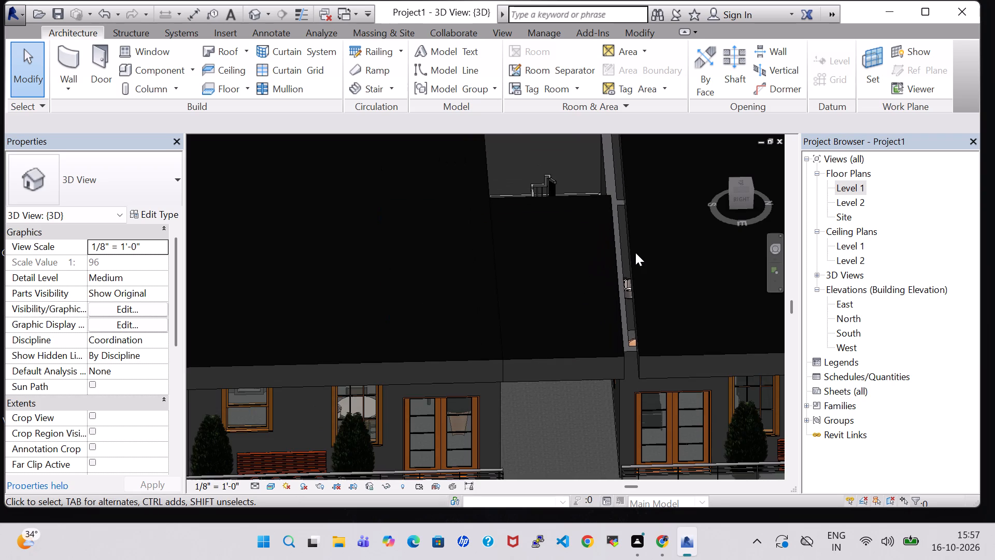
pyautogui.moveTo(651, 259); pyautogui.dragTo(543, 267, button='middle')
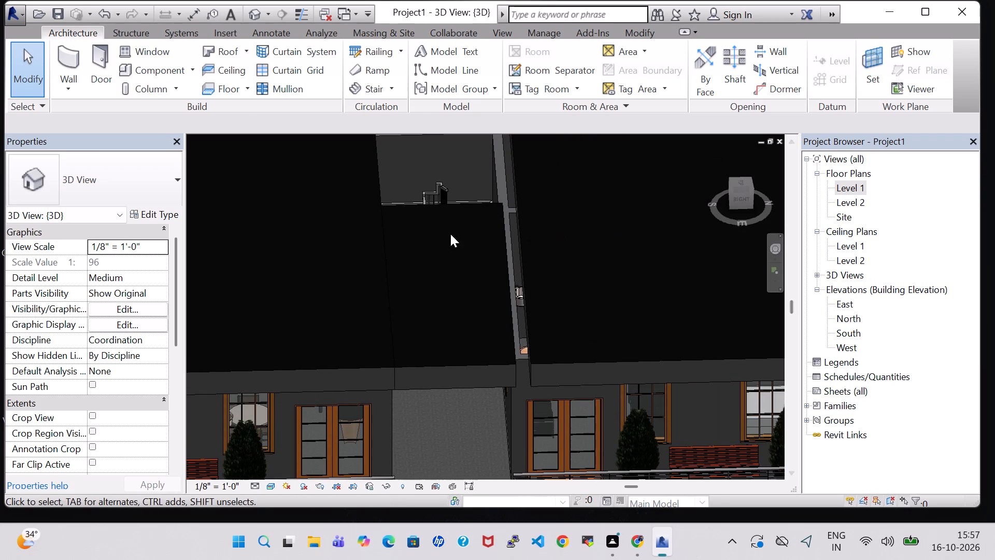
pyautogui.click(846, 186)
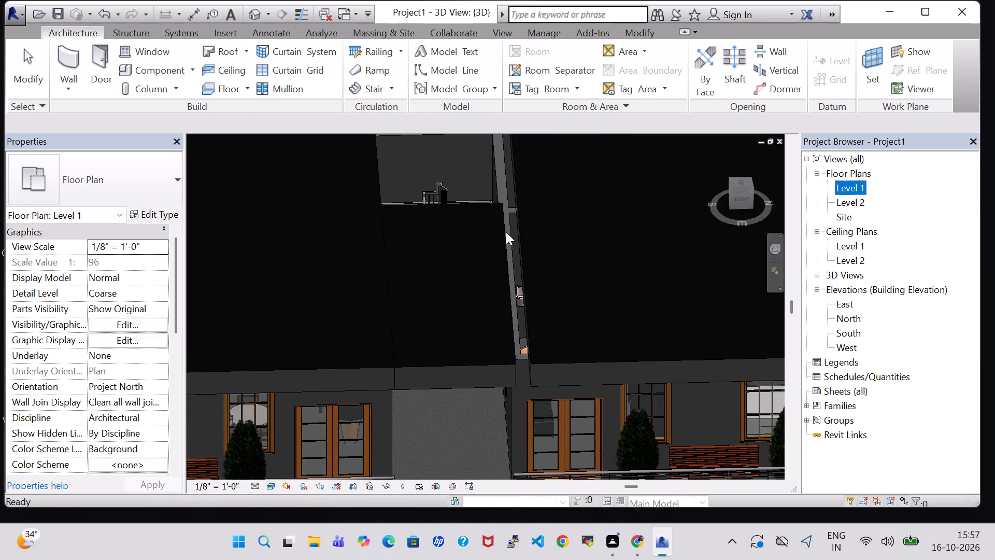
pyautogui.click(516, 215)
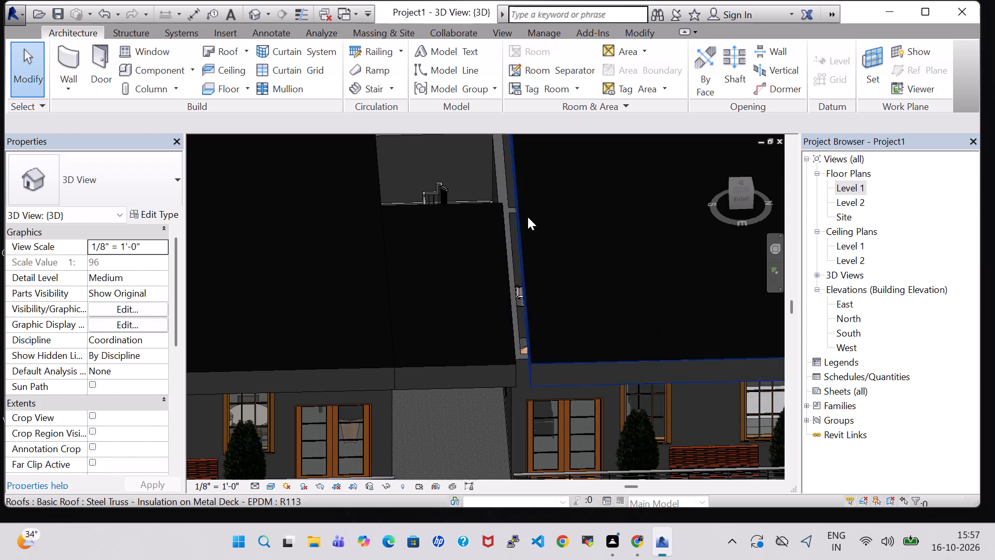
pyautogui.scroll(-3, 574, 216)
pyautogui.moveTo(629, 214); pyautogui.dragTo(520, 215, button='middle')
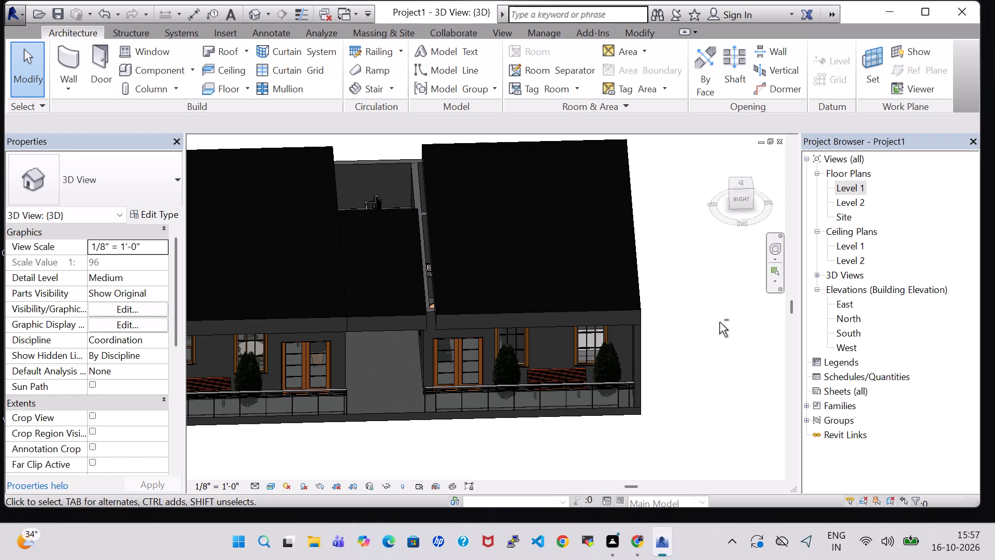
pyautogui.keyDown('shift'); pyautogui.moveTo(685, 315); pyautogui.dragTo(436, 295, button='middle'); pyautogui.keyUp('shift')
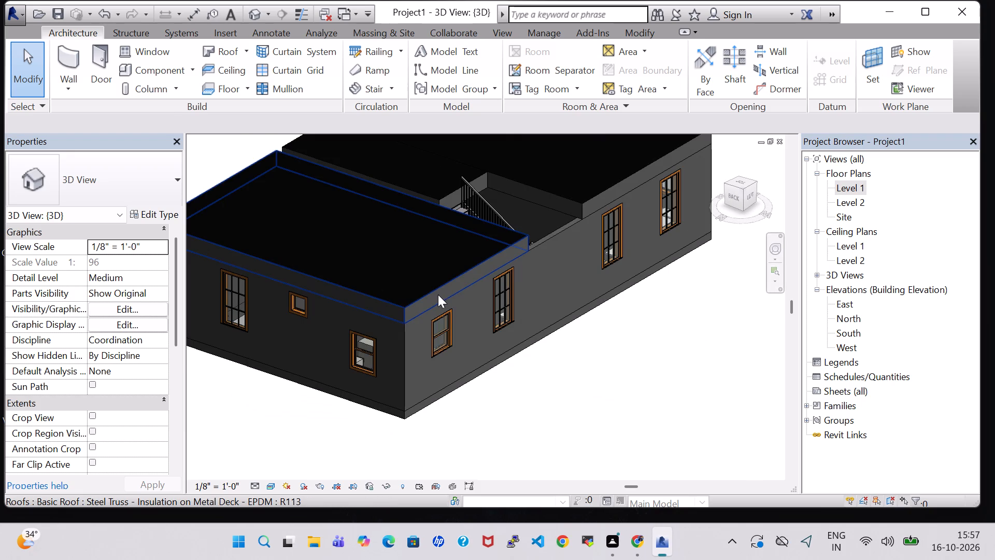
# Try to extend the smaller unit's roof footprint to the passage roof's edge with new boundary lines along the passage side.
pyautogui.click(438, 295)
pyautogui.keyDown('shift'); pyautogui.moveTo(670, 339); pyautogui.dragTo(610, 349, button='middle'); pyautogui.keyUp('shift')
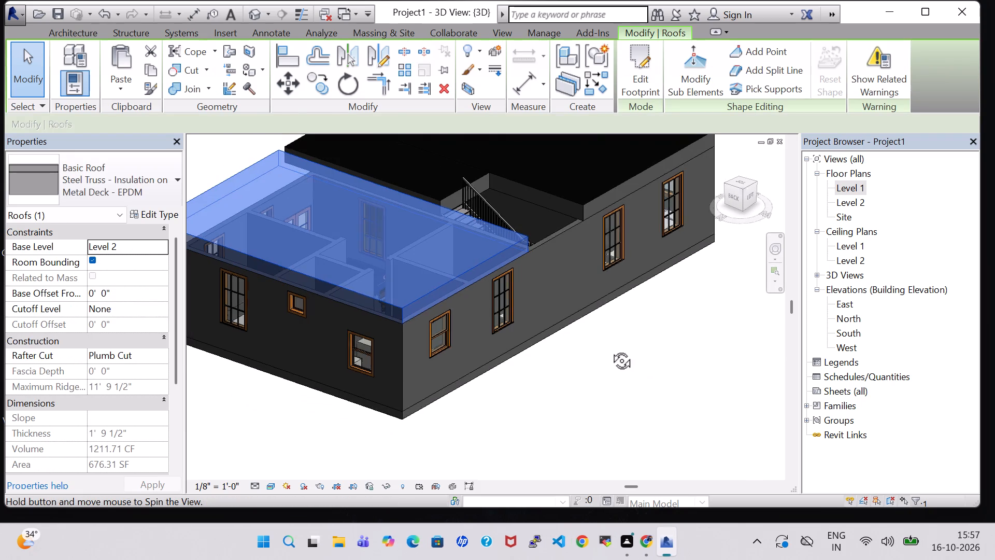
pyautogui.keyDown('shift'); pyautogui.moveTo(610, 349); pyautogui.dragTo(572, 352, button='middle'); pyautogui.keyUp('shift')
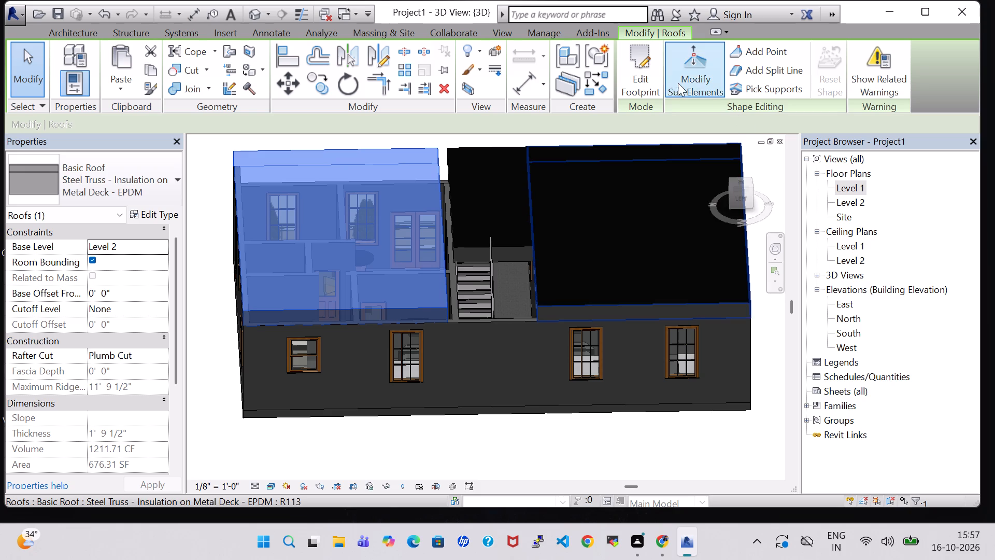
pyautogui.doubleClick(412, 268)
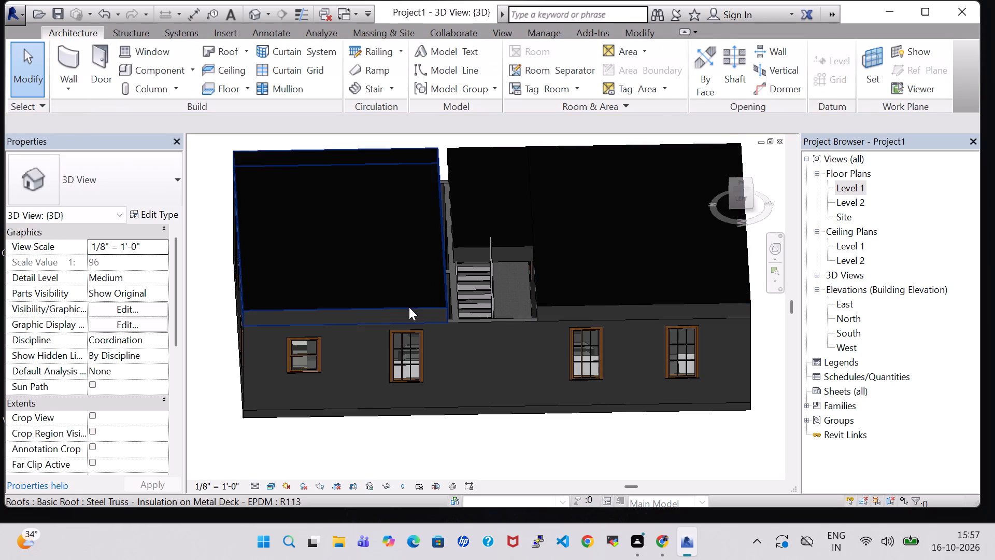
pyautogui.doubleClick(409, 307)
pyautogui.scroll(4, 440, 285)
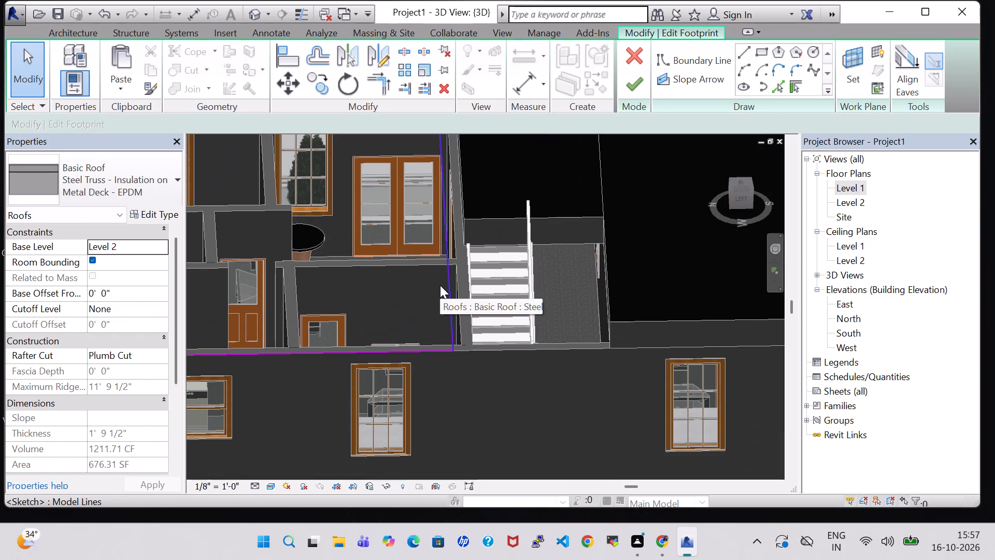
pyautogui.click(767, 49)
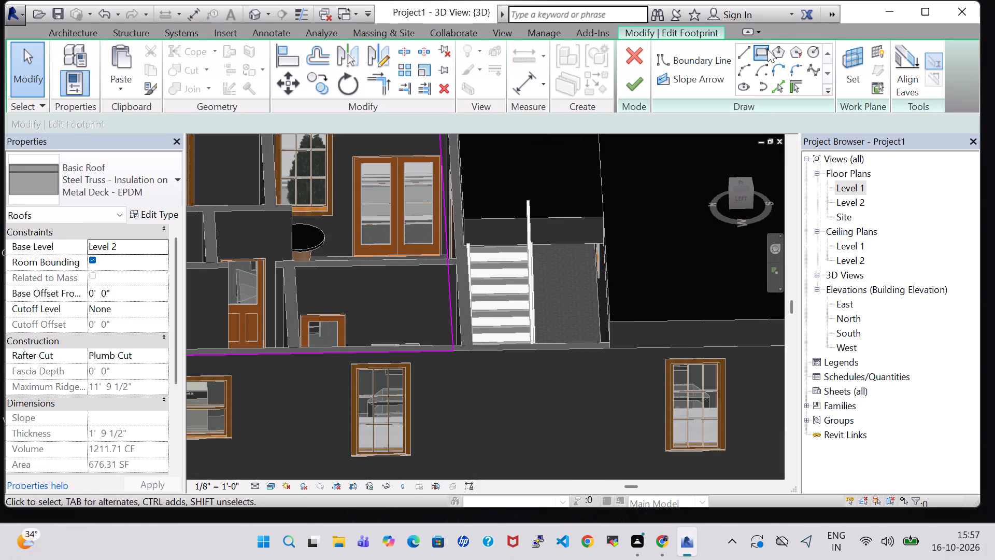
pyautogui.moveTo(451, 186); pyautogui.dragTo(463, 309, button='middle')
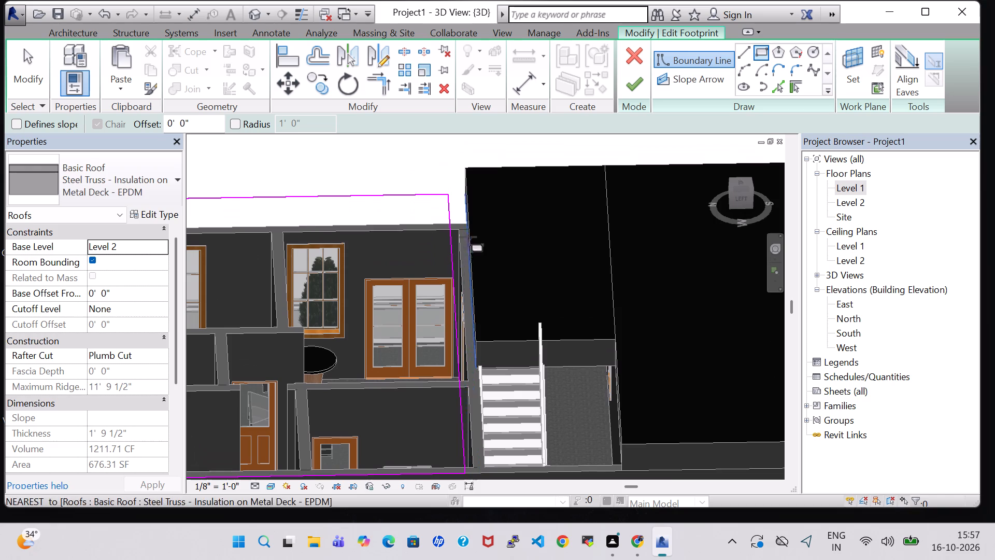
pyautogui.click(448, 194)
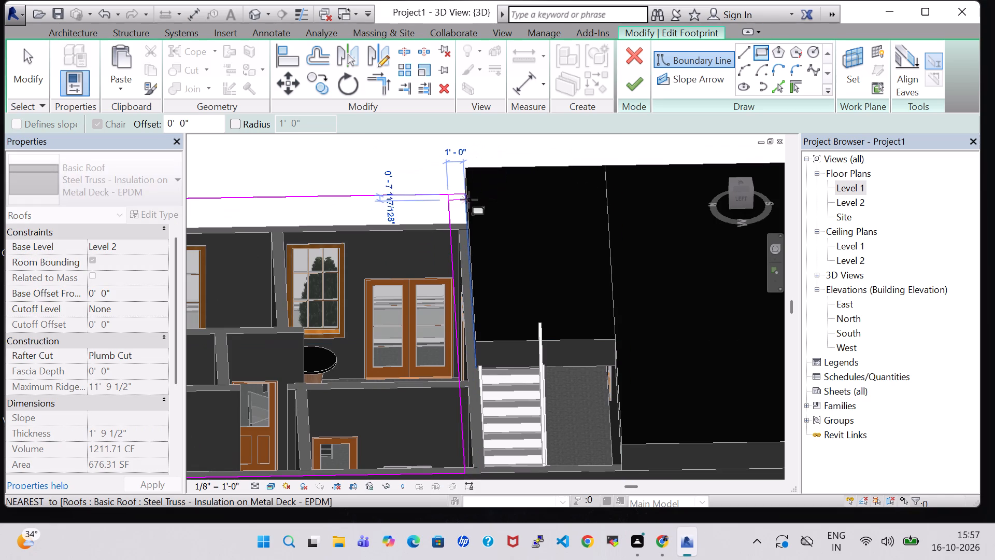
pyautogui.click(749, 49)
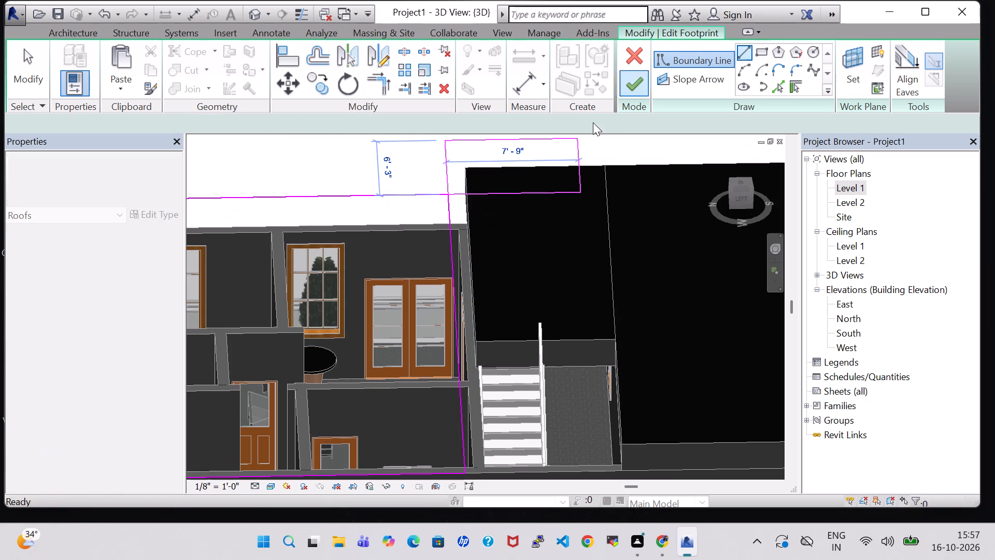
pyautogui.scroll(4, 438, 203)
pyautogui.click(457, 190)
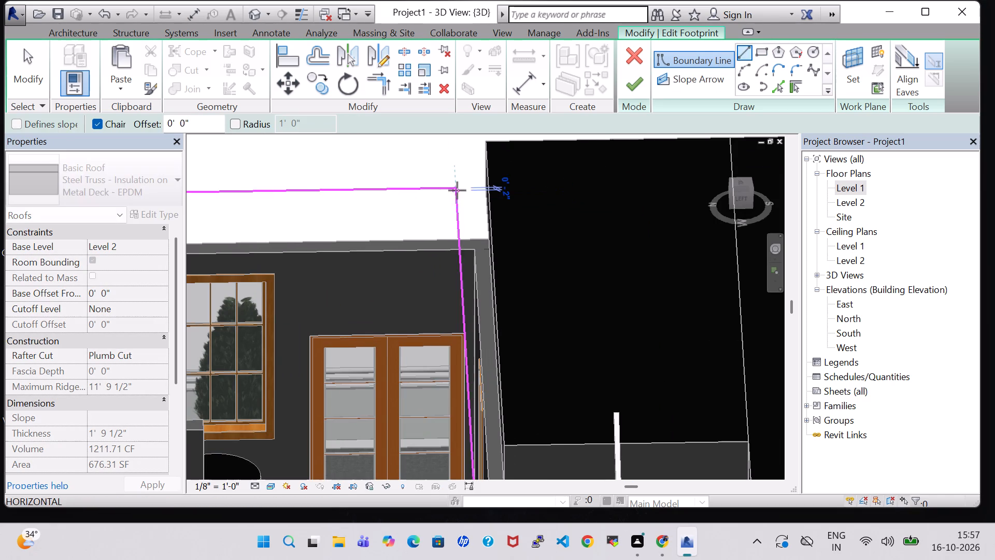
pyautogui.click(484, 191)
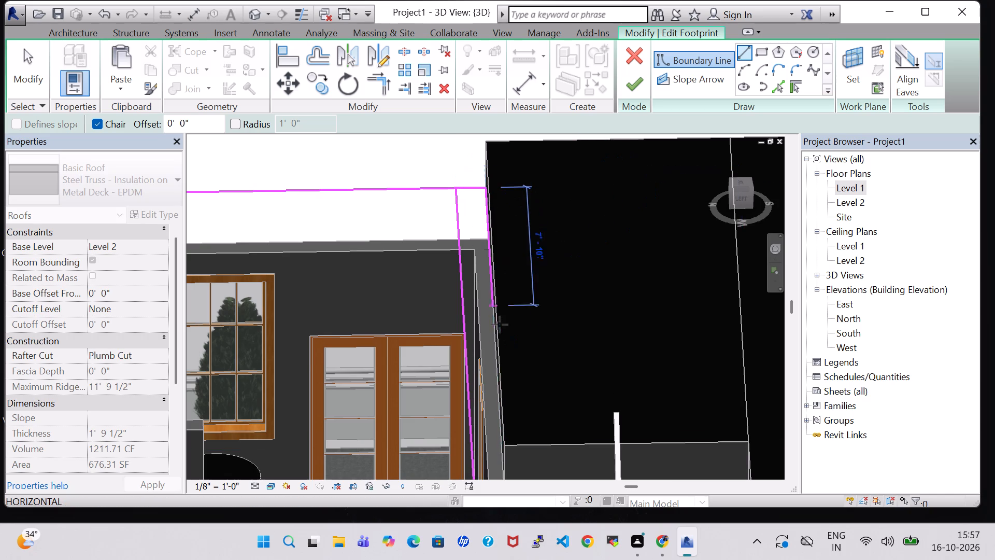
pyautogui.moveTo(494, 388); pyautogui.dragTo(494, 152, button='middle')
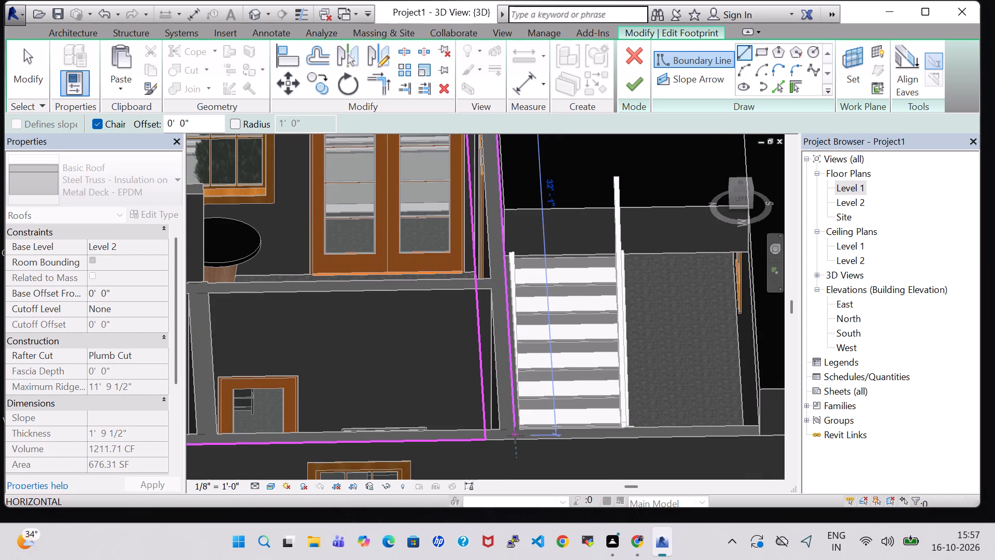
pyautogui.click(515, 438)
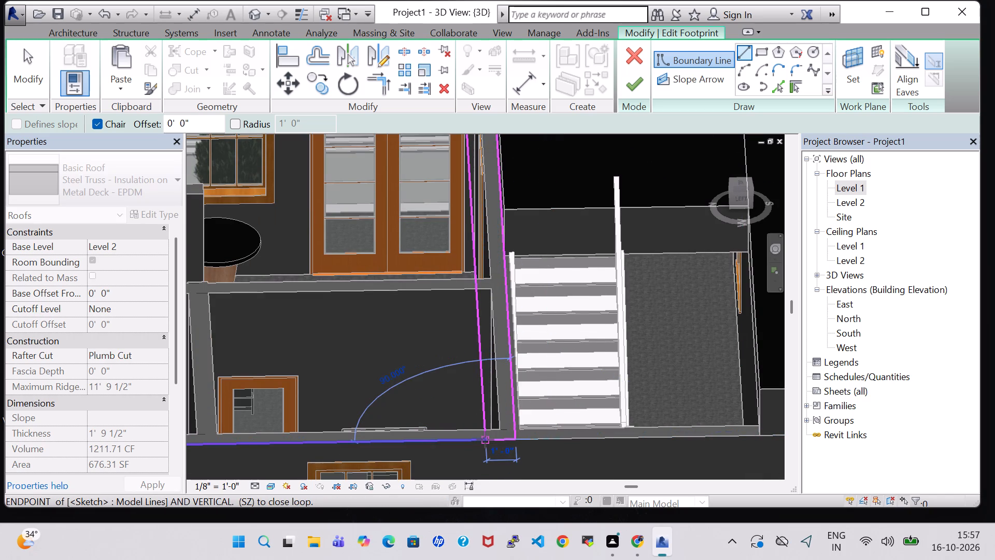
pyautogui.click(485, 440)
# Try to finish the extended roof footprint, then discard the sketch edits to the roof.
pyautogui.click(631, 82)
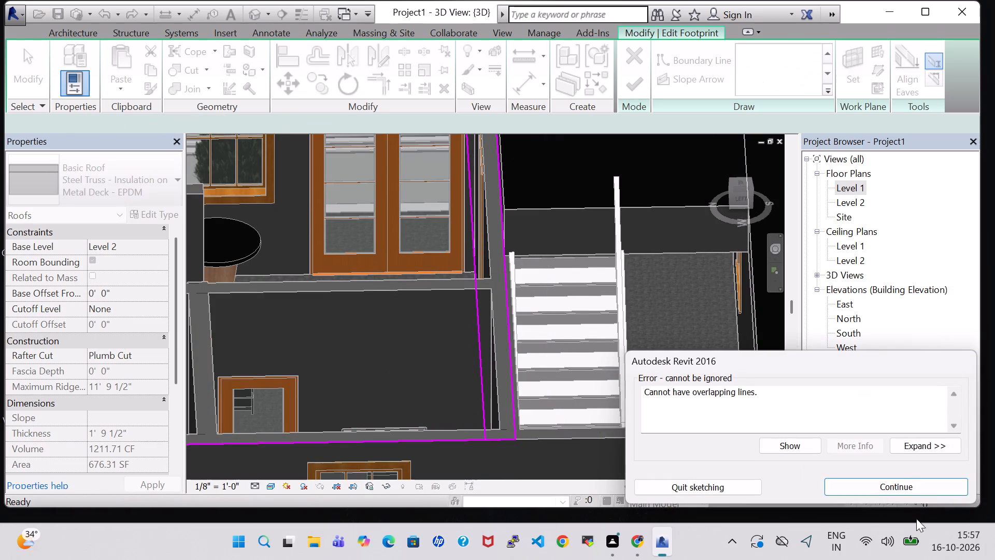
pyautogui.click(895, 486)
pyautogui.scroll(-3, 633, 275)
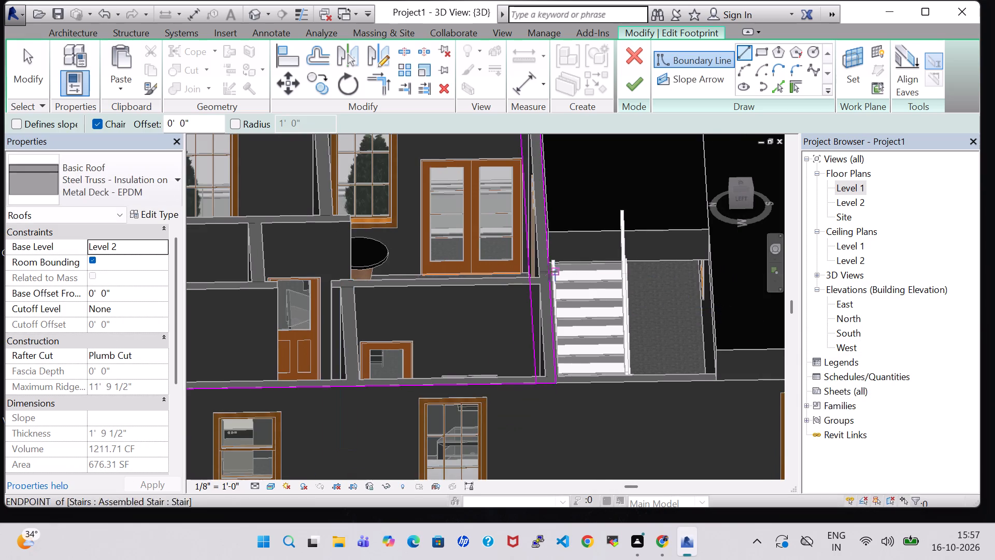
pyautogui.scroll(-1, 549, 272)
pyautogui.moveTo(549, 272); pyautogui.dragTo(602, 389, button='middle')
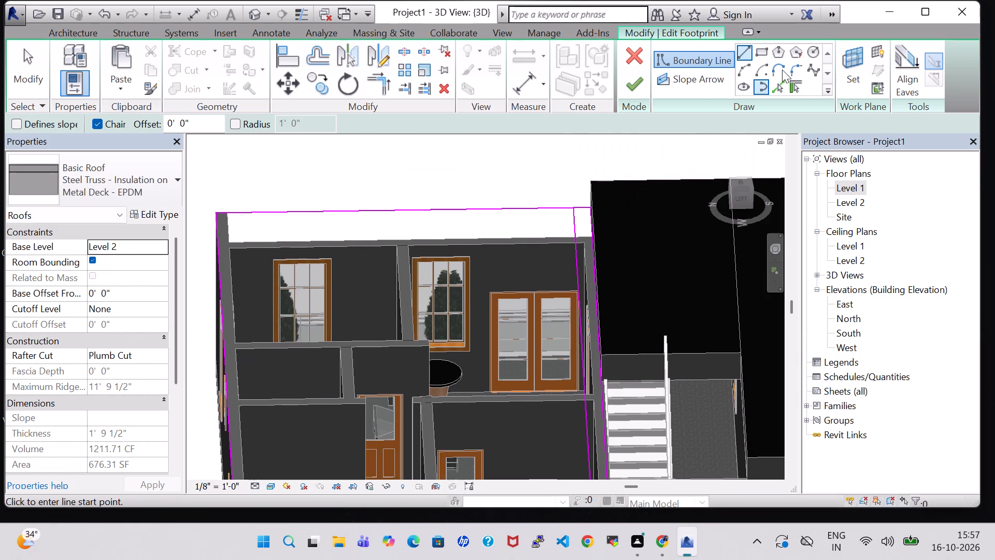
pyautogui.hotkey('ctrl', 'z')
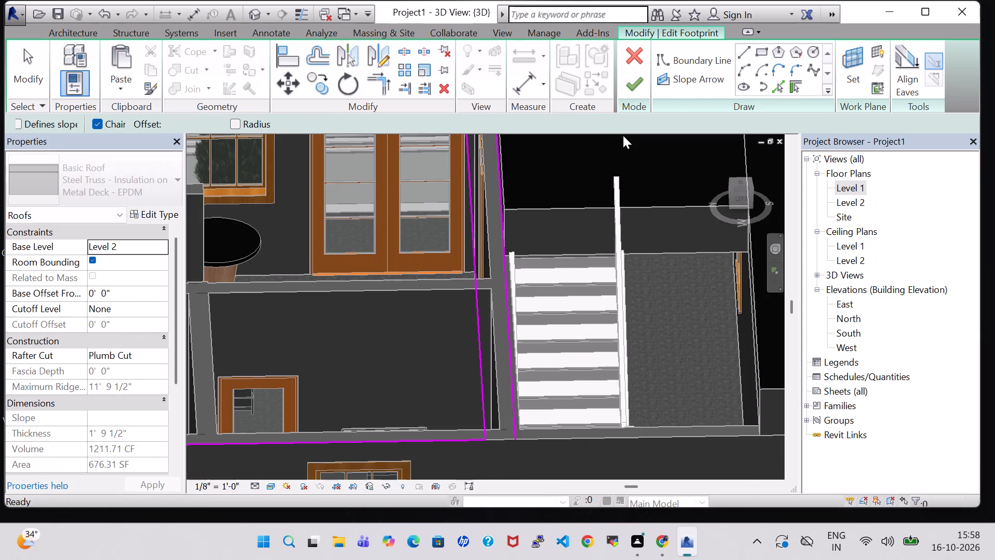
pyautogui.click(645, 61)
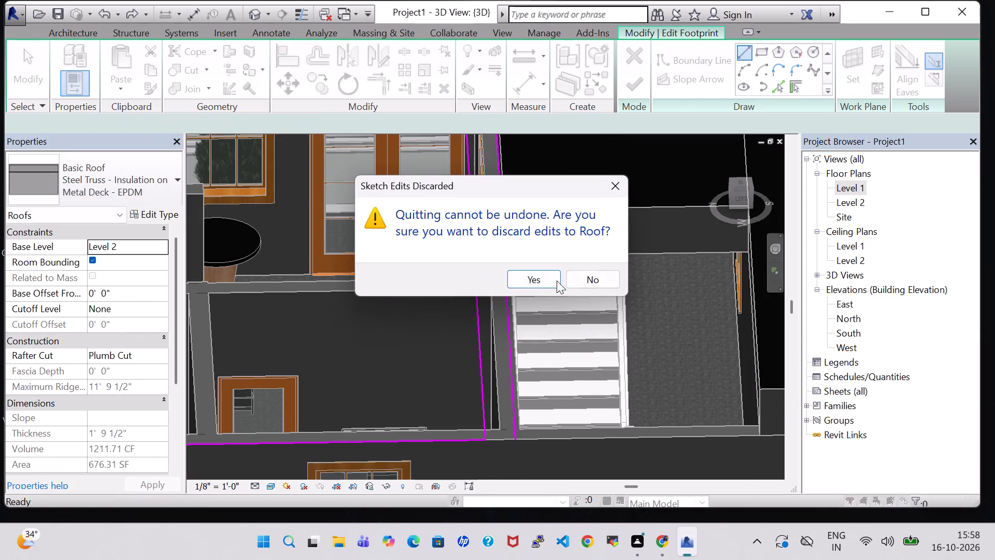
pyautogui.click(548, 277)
# Delete the separate flat roof over the central passage between the two units.
pyautogui.scroll(-1, 548, 275)
pyautogui.click(555, 437)
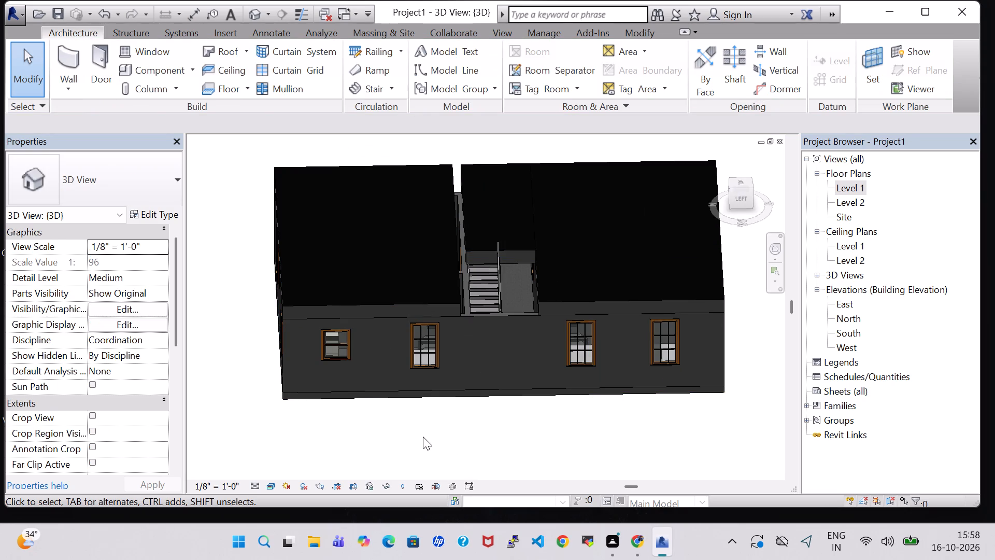
pyautogui.keyDown('shift'); pyautogui.moveTo(423, 437); pyautogui.dragTo(558, 424, button='middle'); pyautogui.keyUp('shift')
pyautogui.keyDown('shift'); pyautogui.middleClick(650, 395); pyautogui.keyUp('shift')
pyautogui.moveTo(416, 409); pyautogui.dragTo(570, 396, button='middle')
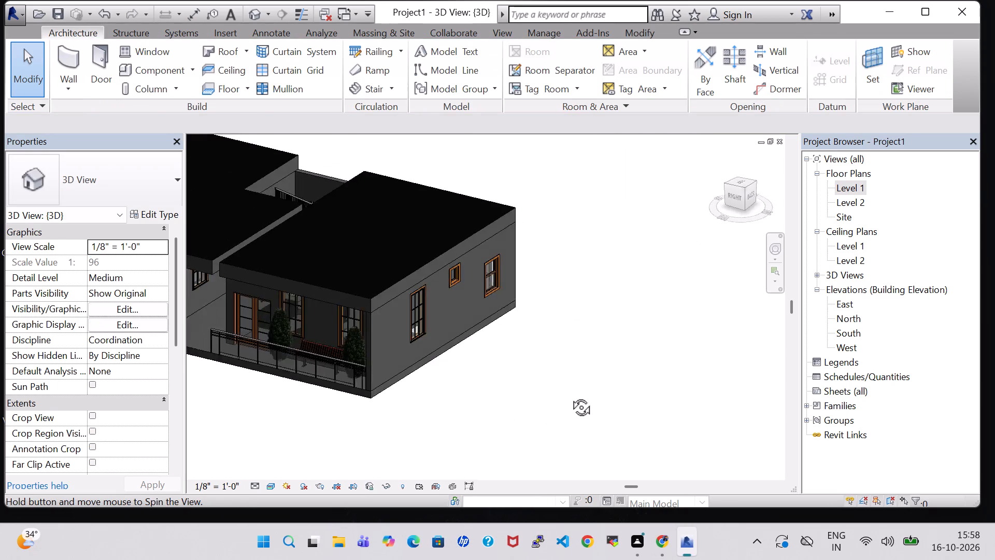
pyautogui.moveTo(570, 396); pyautogui.dragTo(577, 390, button='middle')
pyautogui.moveTo(528, 394); pyautogui.dragTo(693, 395, button='middle')
pyautogui.keyDown('shift'); pyautogui.moveTo(378, 411); pyautogui.dragTo(464, 409, button='middle'); pyautogui.keyUp('shift')
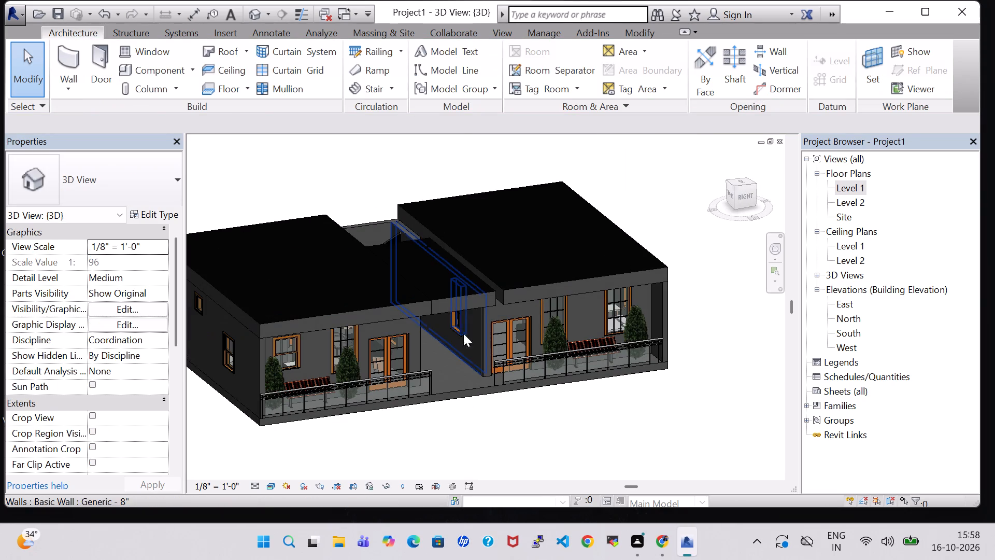
pyautogui.click(465, 301)
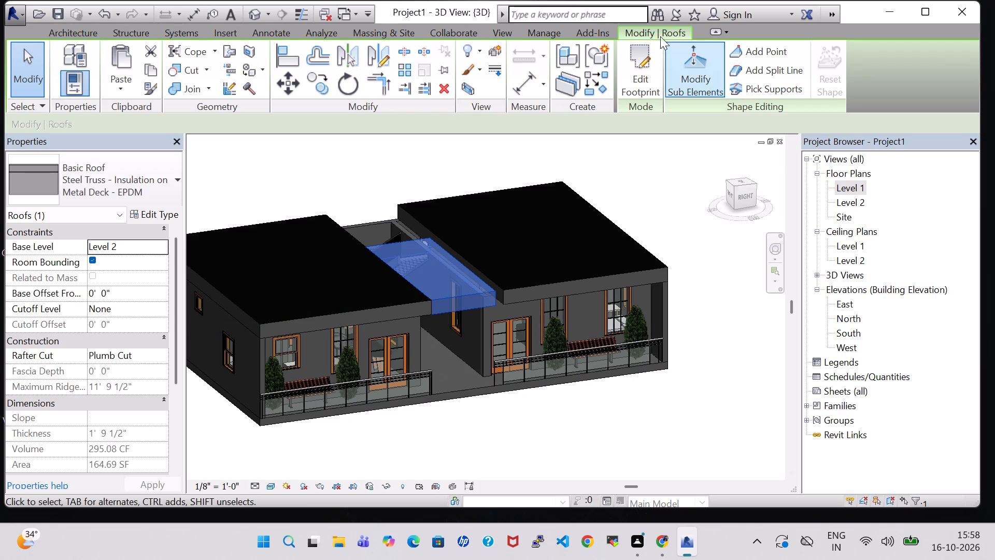
pyautogui.press('Delete')
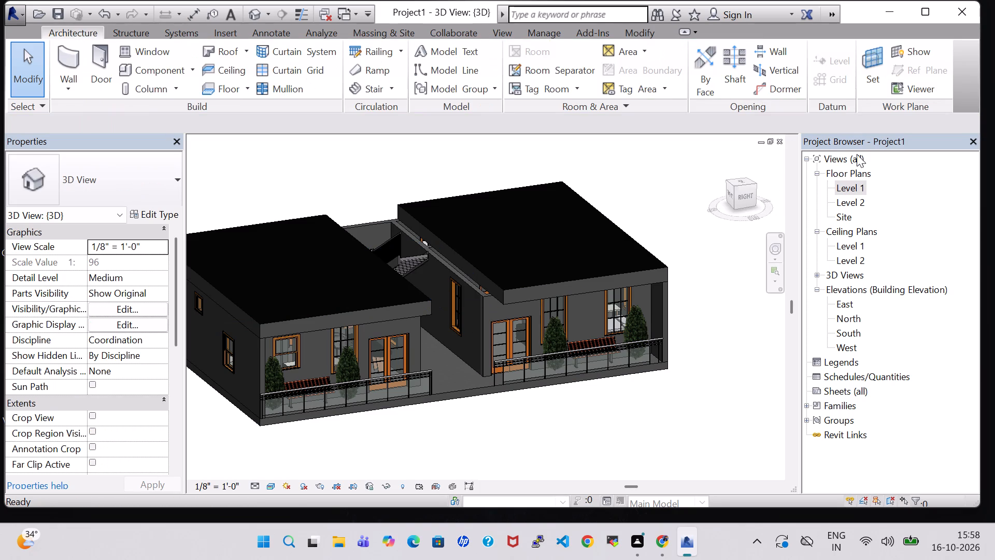
# Start a new footprint roof for the central passage, moving it to Level 2.
pyautogui.keyDown('shift'); pyautogui.moveTo(727, 283); pyautogui.dragTo(710, 295, button='middle'); pyautogui.keyUp('shift')
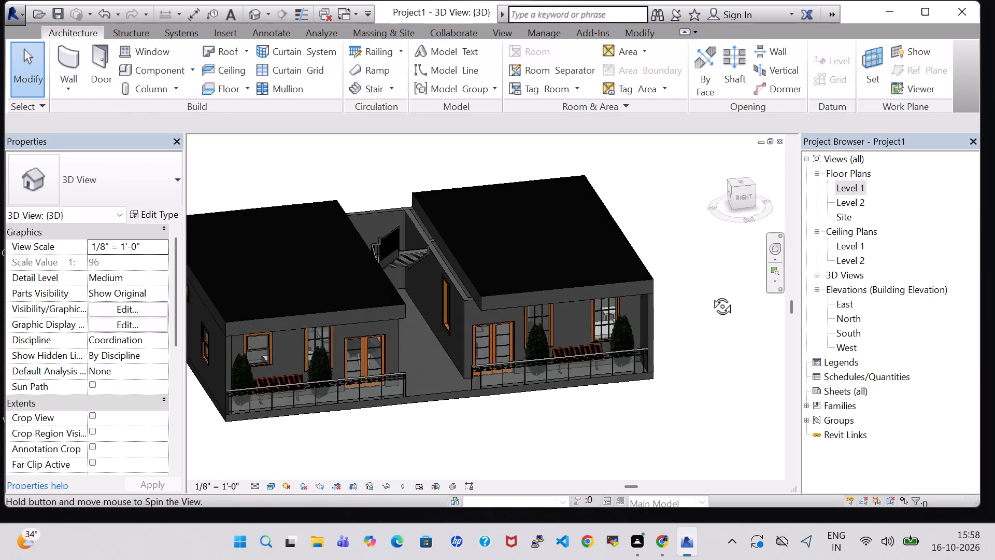
pyautogui.keyDown('shift'); pyautogui.moveTo(710, 295); pyautogui.dragTo(690, 332, button='middle'); pyautogui.keyUp('shift')
pyautogui.keyDown('shift'); pyautogui.scroll(-1, 710, 295); pyautogui.keyUp('shift')
pyautogui.keyDown('shift'); pyautogui.moveTo(687, 270); pyautogui.dragTo(683, 276, button='middle'); pyautogui.keyUp('shift')
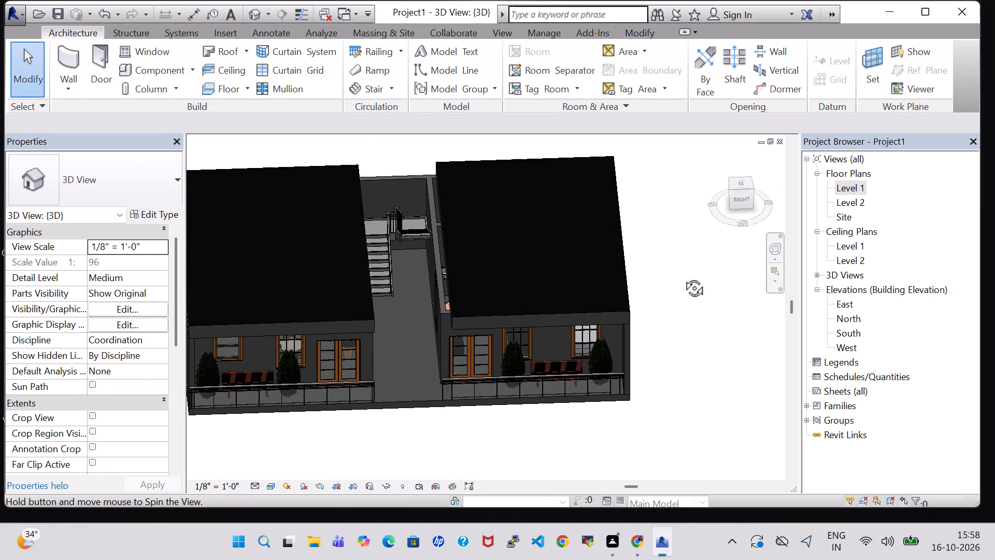
pyautogui.keyDown('shift'); pyautogui.moveTo(683, 276); pyautogui.dragTo(669, 293, button='middle'); pyautogui.keyUp('shift')
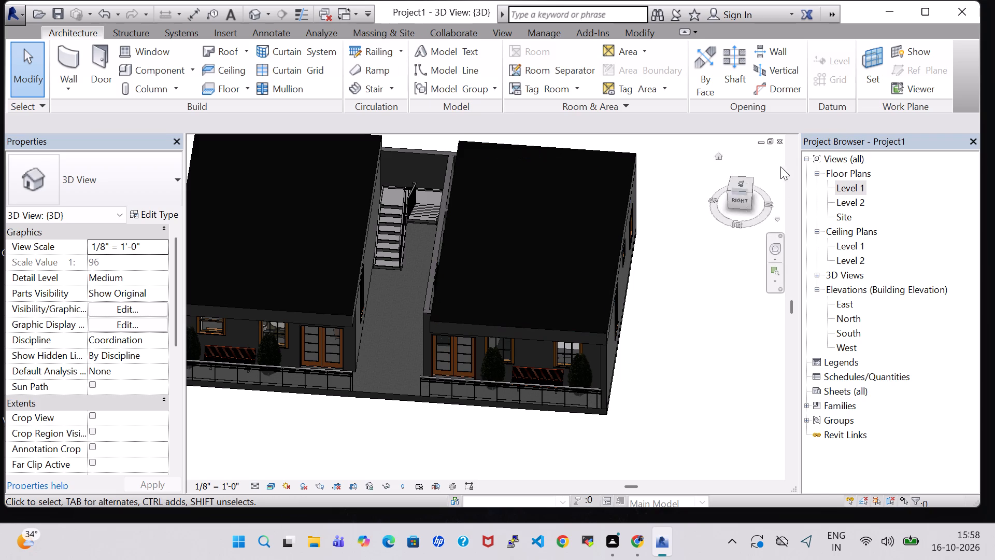
pyautogui.moveTo(701, 263); pyautogui.dragTo(707, 305, button='middle')
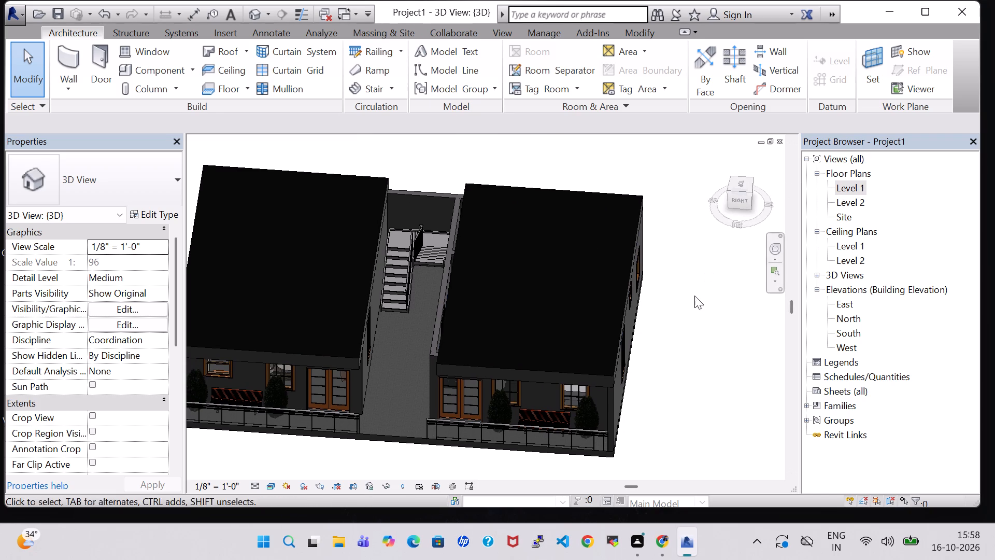
pyautogui.click(217, 51)
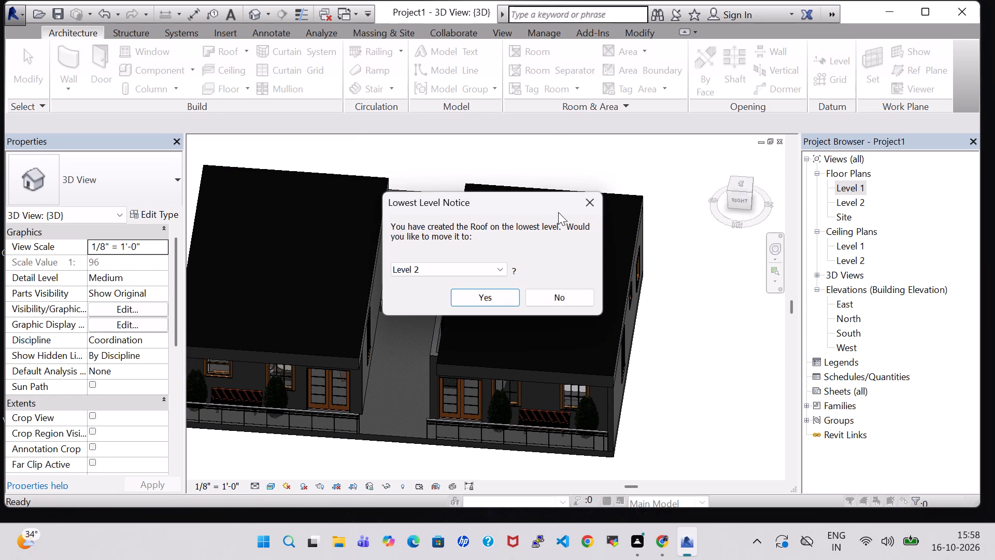
pyautogui.click(494, 297)
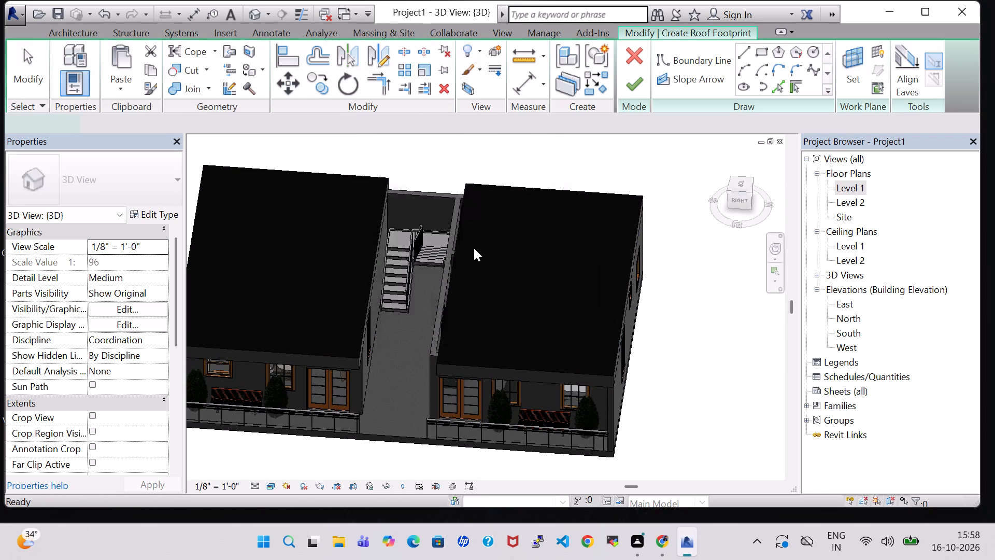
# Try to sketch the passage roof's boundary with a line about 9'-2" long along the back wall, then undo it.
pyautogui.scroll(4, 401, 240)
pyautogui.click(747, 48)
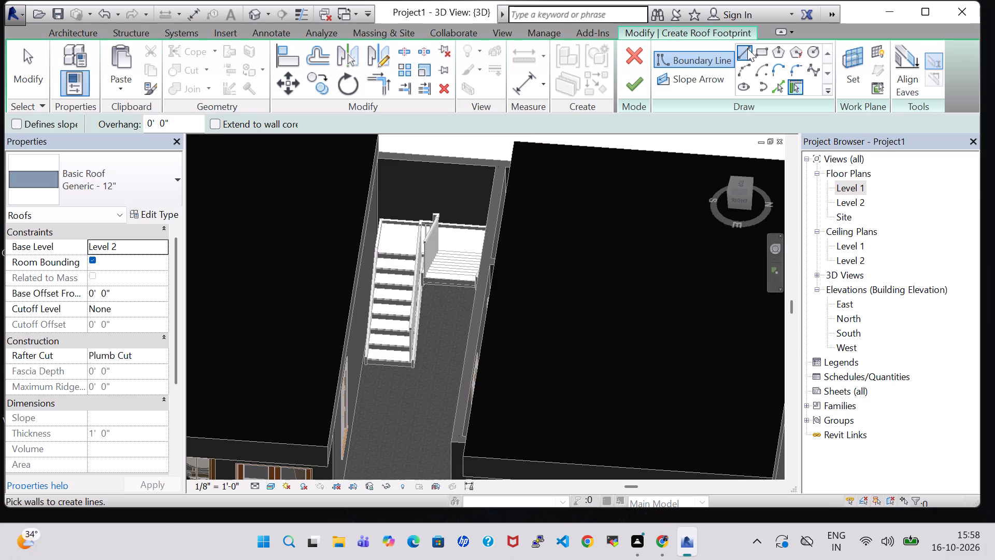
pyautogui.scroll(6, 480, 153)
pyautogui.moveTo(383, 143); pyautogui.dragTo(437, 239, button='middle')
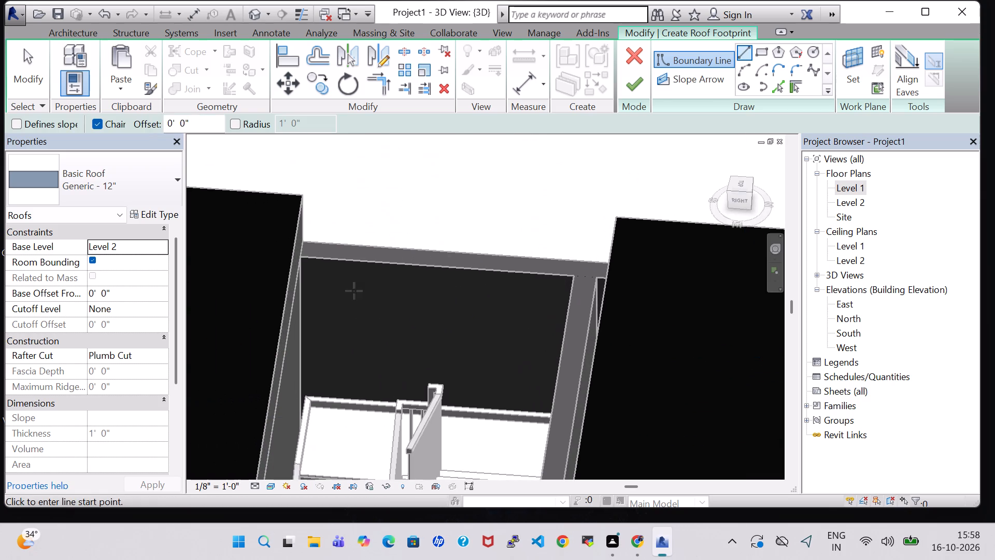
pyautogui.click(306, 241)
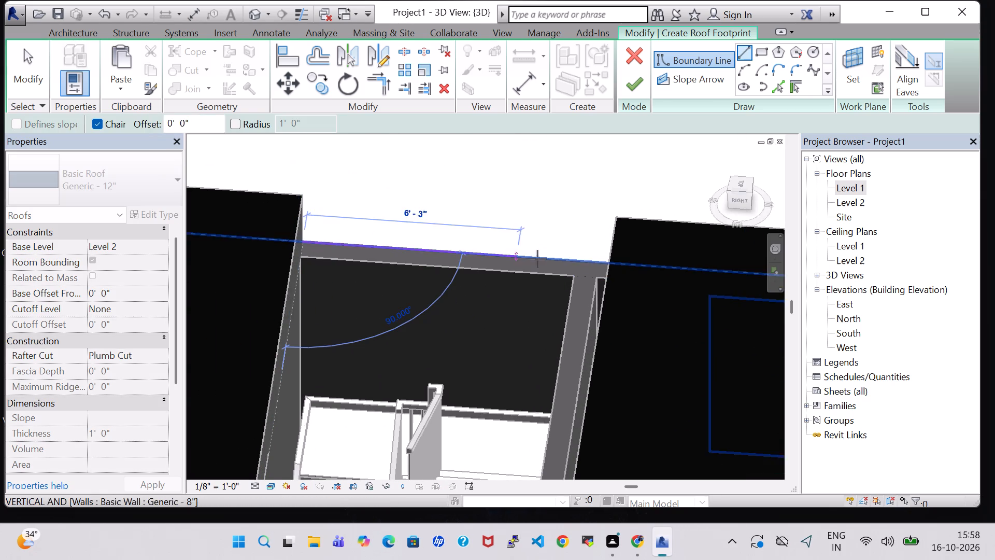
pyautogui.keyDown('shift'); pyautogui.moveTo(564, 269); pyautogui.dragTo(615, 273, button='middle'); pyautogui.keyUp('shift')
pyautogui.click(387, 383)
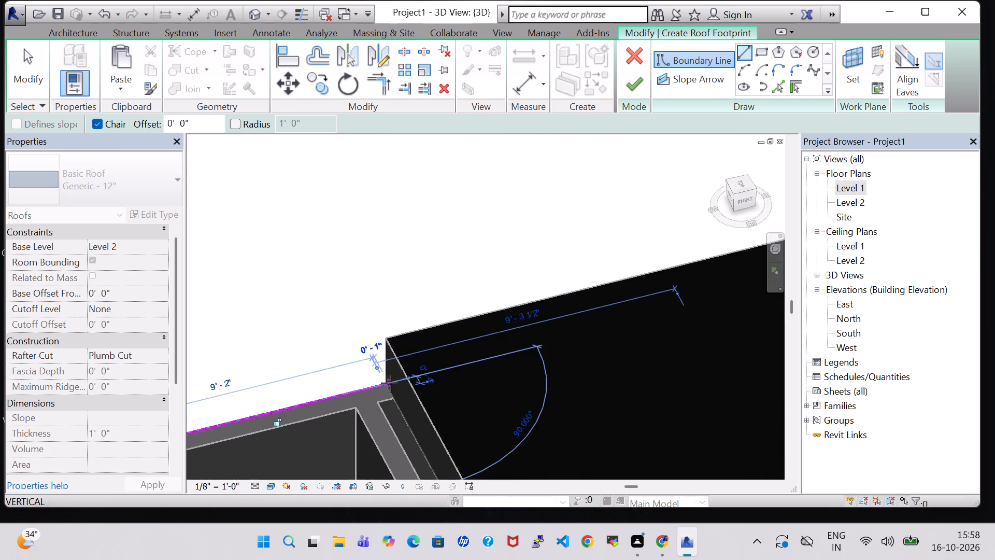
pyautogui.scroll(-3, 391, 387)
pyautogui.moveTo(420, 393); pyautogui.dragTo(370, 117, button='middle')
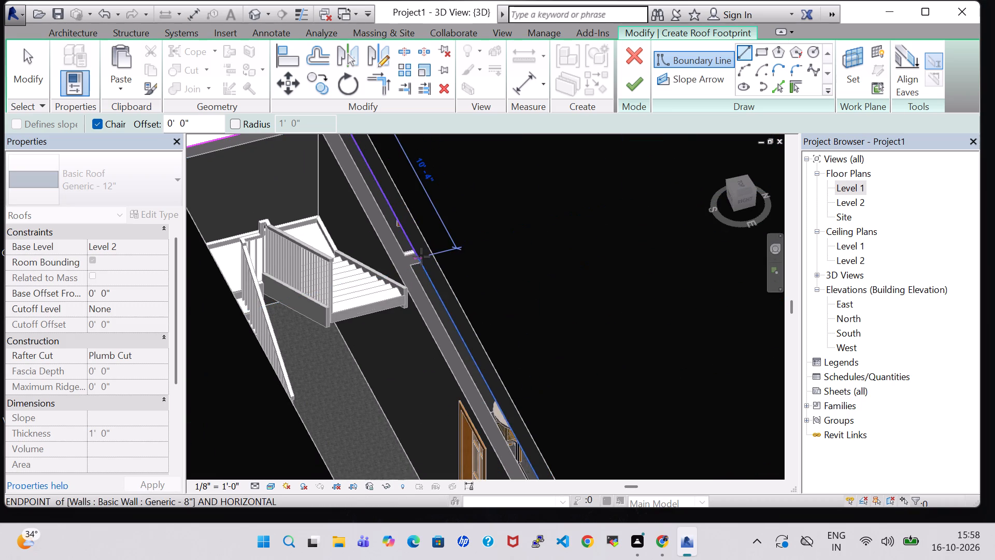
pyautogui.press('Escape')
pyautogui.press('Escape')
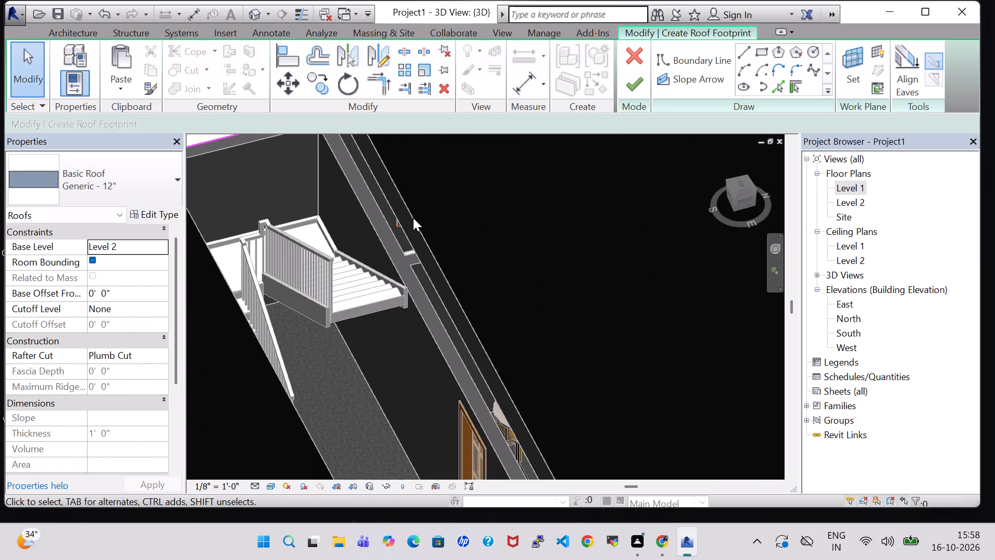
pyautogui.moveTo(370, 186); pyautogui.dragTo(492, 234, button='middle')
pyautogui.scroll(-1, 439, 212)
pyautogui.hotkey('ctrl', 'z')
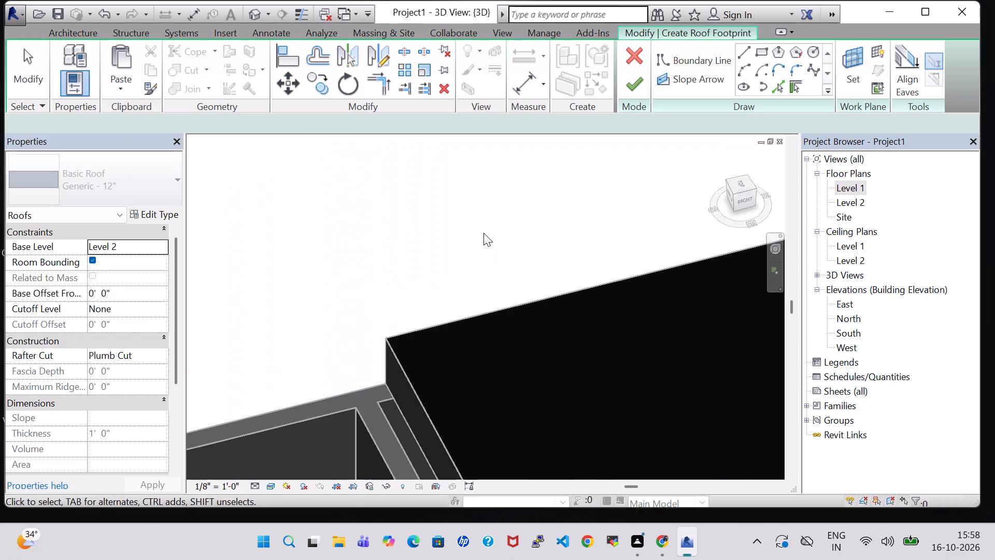
# Examine both unit roofs, the open central passage and the staircase from several angles in 3D.
pyautogui.moveTo(442, 238); pyautogui.dragTo(450, 115, button='middle')
pyautogui.scroll(-3, 435, 196)
pyautogui.scroll(-2, 475, 158)
pyautogui.moveTo(538, 226); pyautogui.dragTo(523, 220, button='middle')
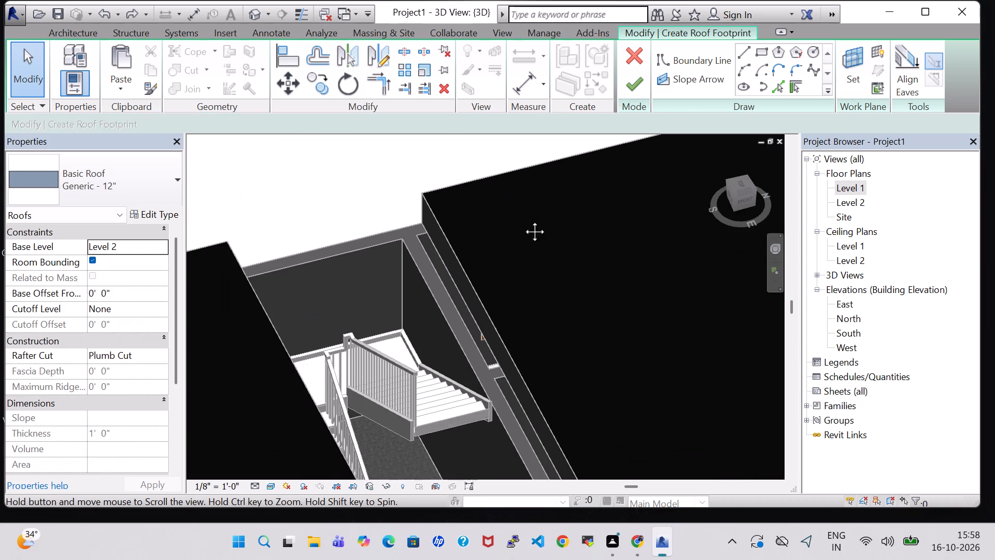
pyautogui.moveTo(523, 220); pyautogui.dragTo(464, 194, button='middle')
pyautogui.keyDown('shift'); pyautogui.moveTo(474, 333); pyautogui.dragTo(441, 334, button='middle'); pyautogui.keyUp('shift')
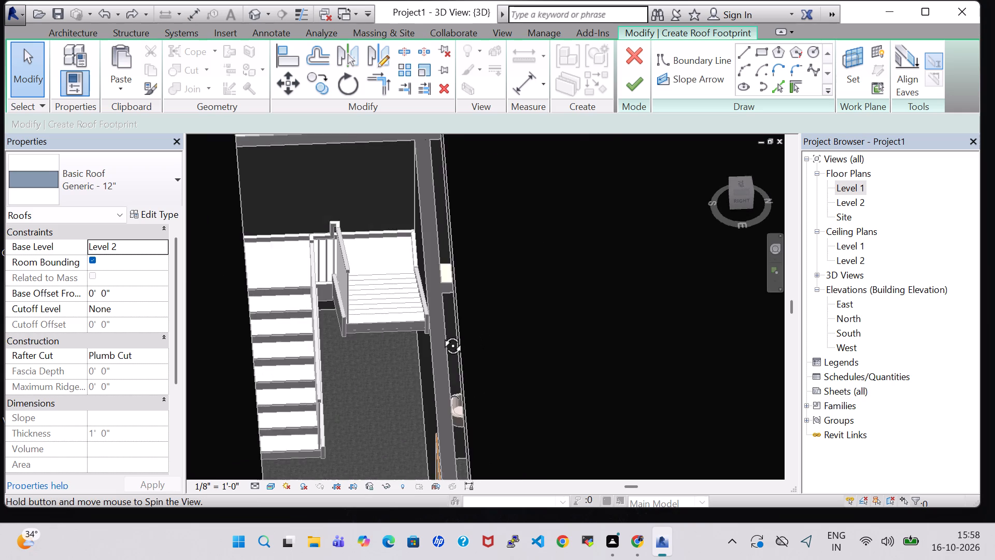
pyautogui.keyDown('shift'); pyautogui.moveTo(441, 334); pyautogui.dragTo(337, 276, button='middle'); pyautogui.keyUp('shift')
pyautogui.keyDown('shift'); pyautogui.middleClick(326, 264); pyautogui.keyUp('shift')
pyautogui.keyDown('shift'); pyautogui.middleClick(325, 264); pyautogui.keyUp('shift')
pyautogui.keyDown('shift'); pyautogui.moveTo(316, 265); pyautogui.dragTo(285, 278, button='middle'); pyautogui.keyUp('shift')
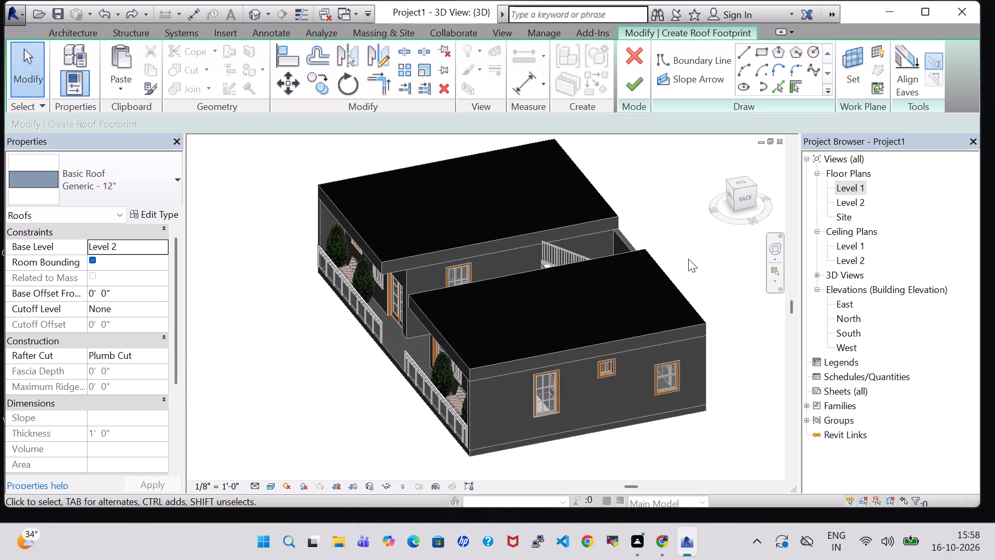
pyautogui.keyDown('shift'); pyautogui.moveTo(460, 298); pyautogui.dragTo(570, 315, button='middle'); pyautogui.keyUp('shift')
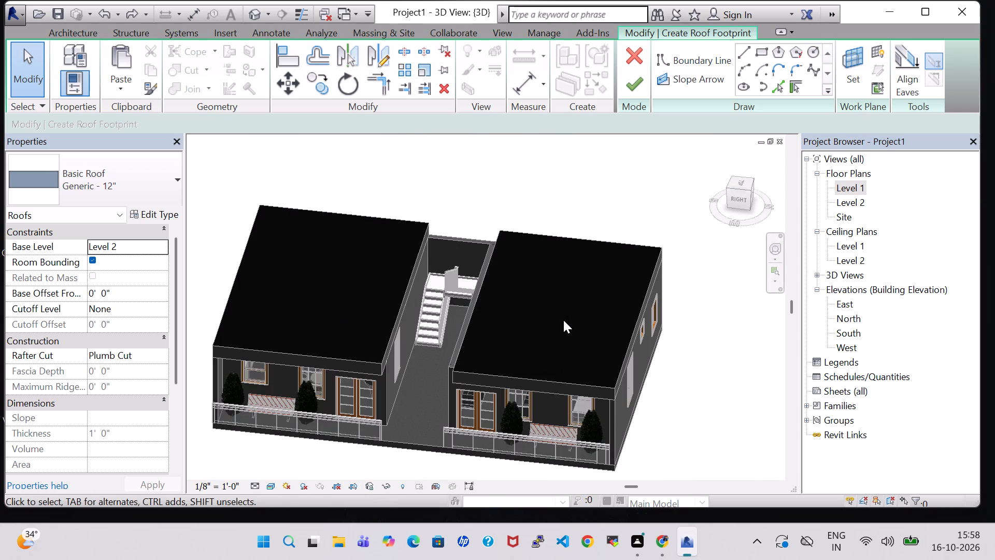
pyautogui.scroll(4, 563, 320)
pyautogui.keyDown('shift'); pyautogui.moveTo(564, 326); pyautogui.dragTo(576, 328, button='middle'); pyautogui.keyUp('shift')
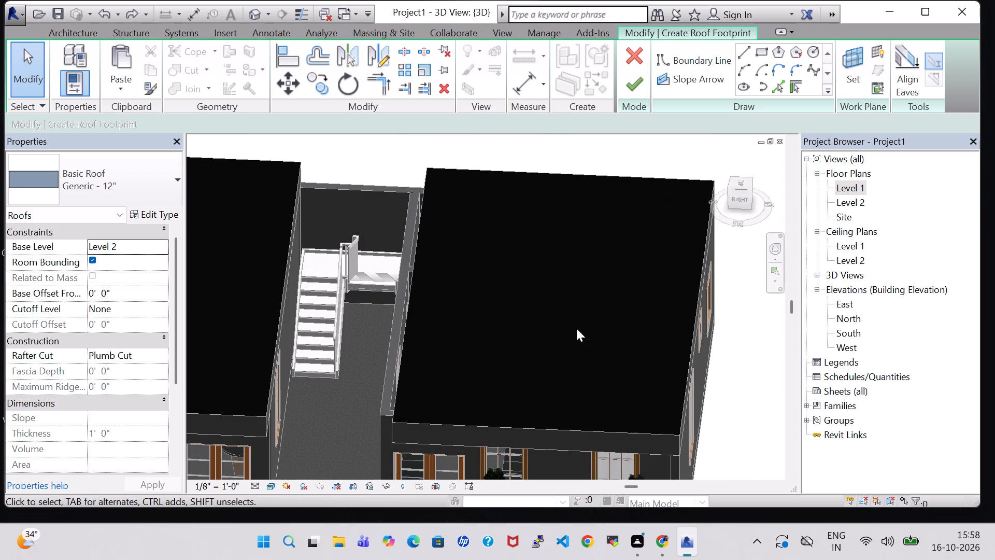
pyautogui.keyDown('shift'); pyautogui.moveTo(487, 352); pyautogui.dragTo(588, 347, button='middle'); pyautogui.keyUp('shift')
pyautogui.moveTo(604, 373); pyautogui.dragTo(500, 275, button='middle')
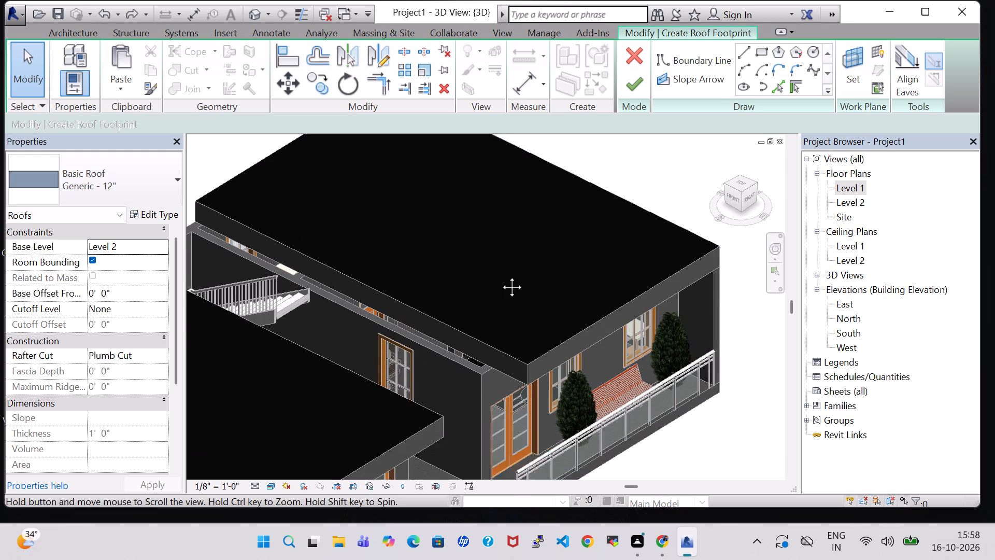
pyautogui.moveTo(500, 275); pyautogui.dragTo(501, 275, button='middle')
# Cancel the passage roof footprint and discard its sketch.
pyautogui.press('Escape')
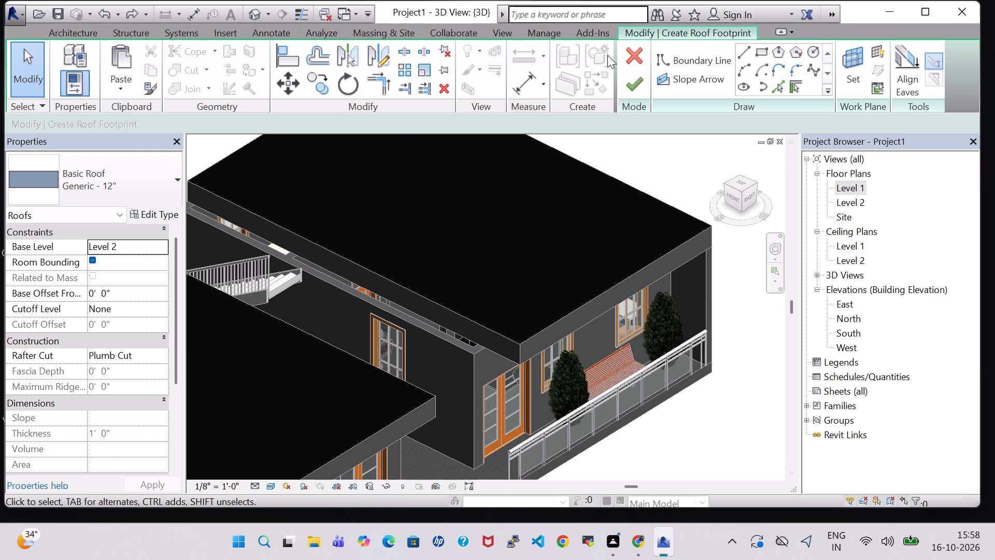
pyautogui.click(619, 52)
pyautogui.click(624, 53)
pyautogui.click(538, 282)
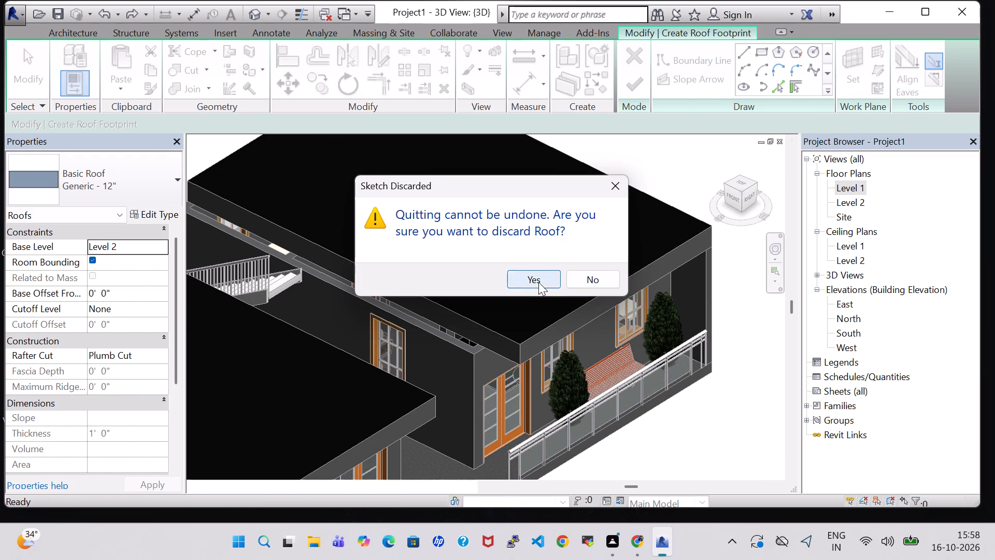
# Delete the Steel Truss - Insulation on Metal Deck - EPDM roof over the unit north of the passage.
pyautogui.click(580, 362)
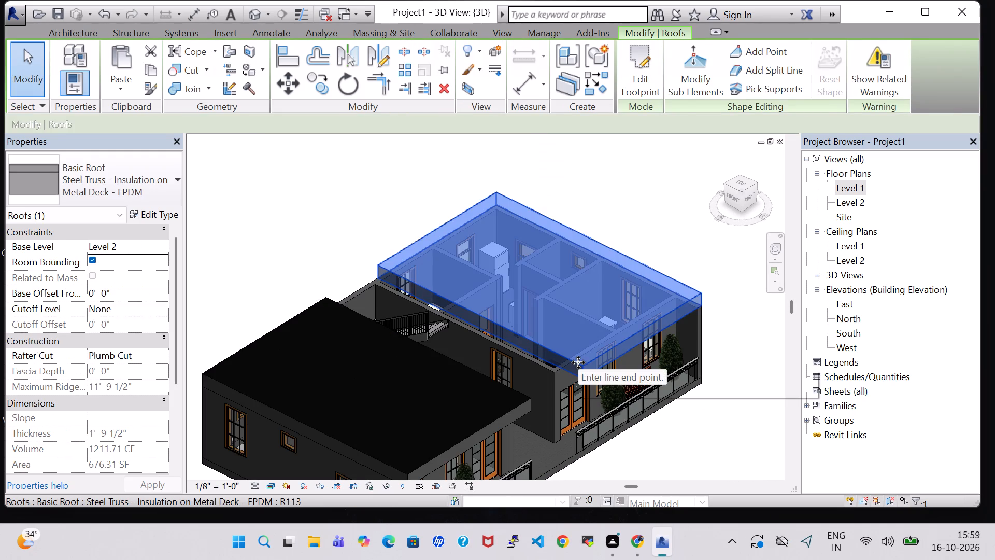
pyautogui.press('Delete')
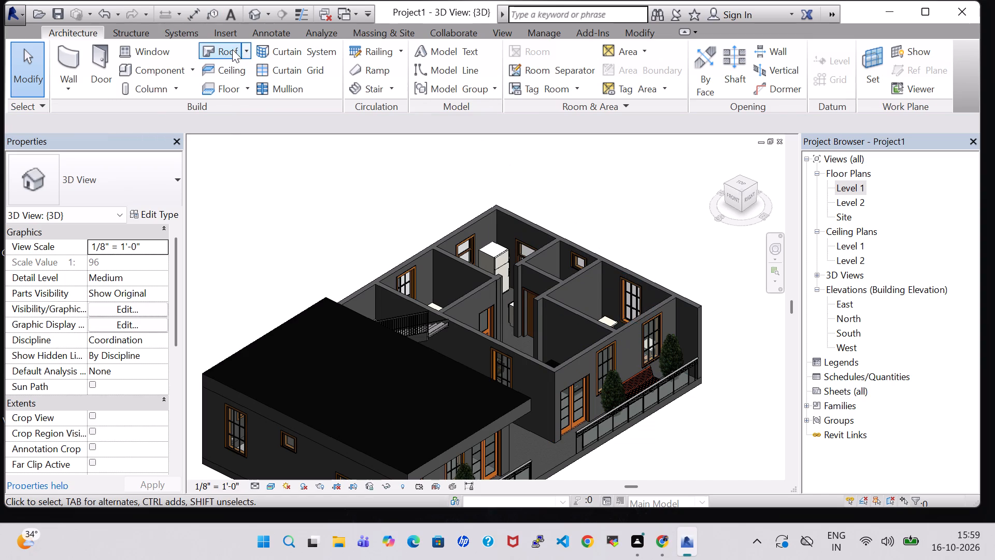
# Start a footprint roof from the Level 1 plan, moved to Level 2, with a 32'-4 1/2" boundary line along the north unit's passage-side wall.
pyautogui.doubleClick(855, 191)
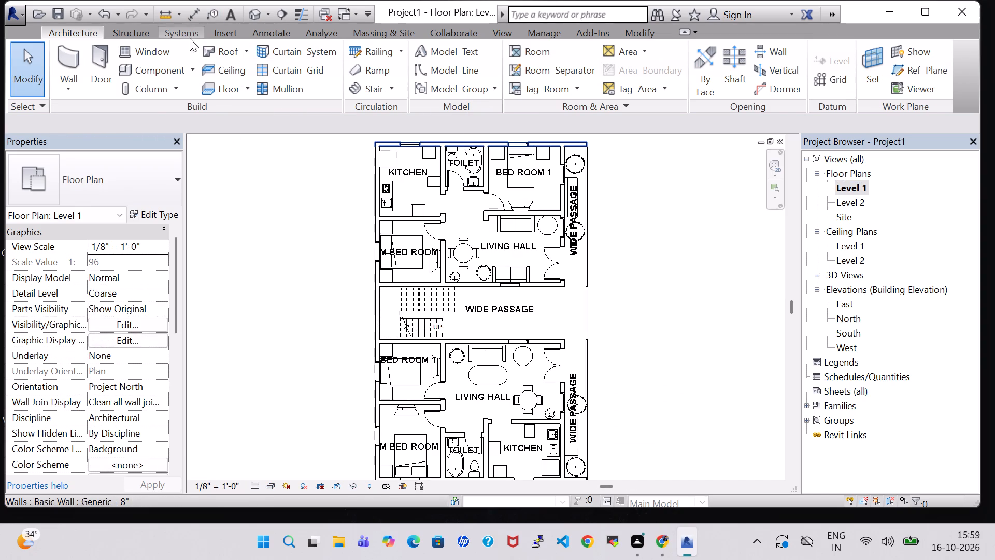
pyautogui.click(226, 50)
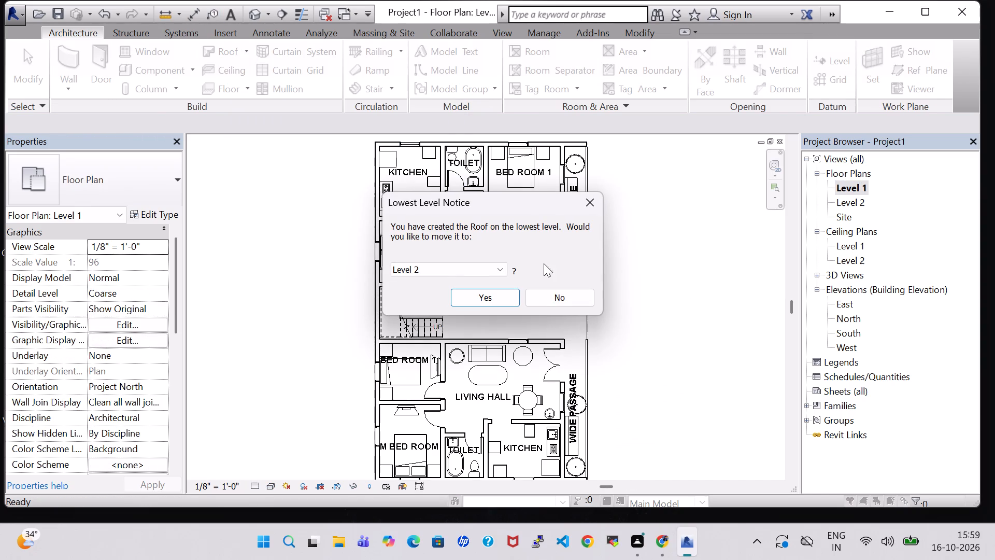
pyautogui.click(508, 297)
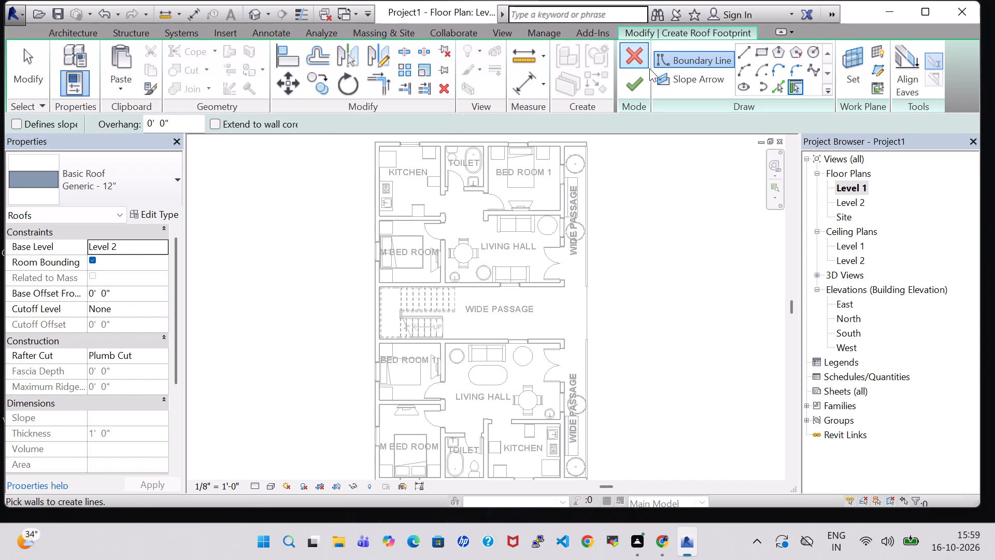
pyautogui.click(751, 54)
pyautogui.scroll(3, 591, 297)
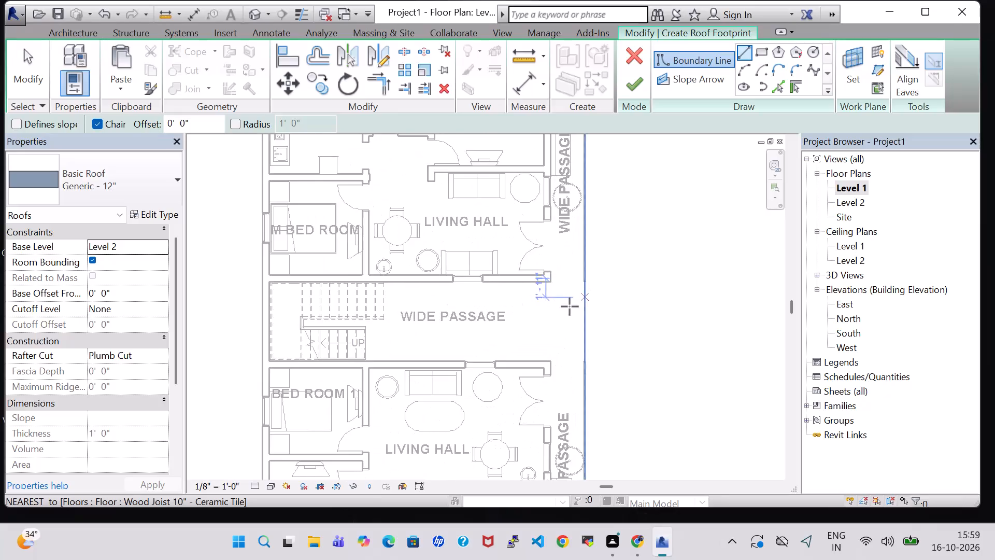
pyautogui.moveTo(570, 307); pyautogui.dragTo(623, 312, button='middle')
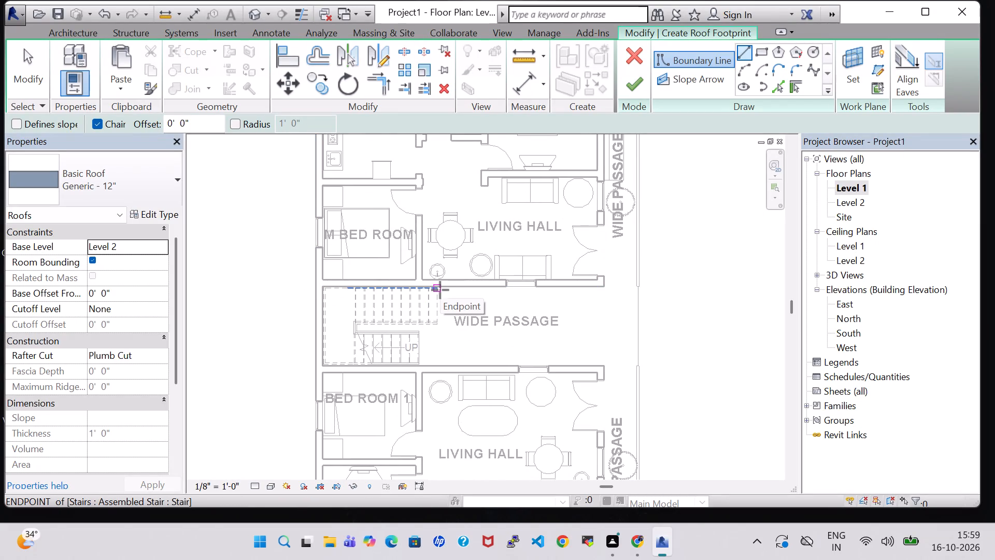
pyautogui.click(314, 287)
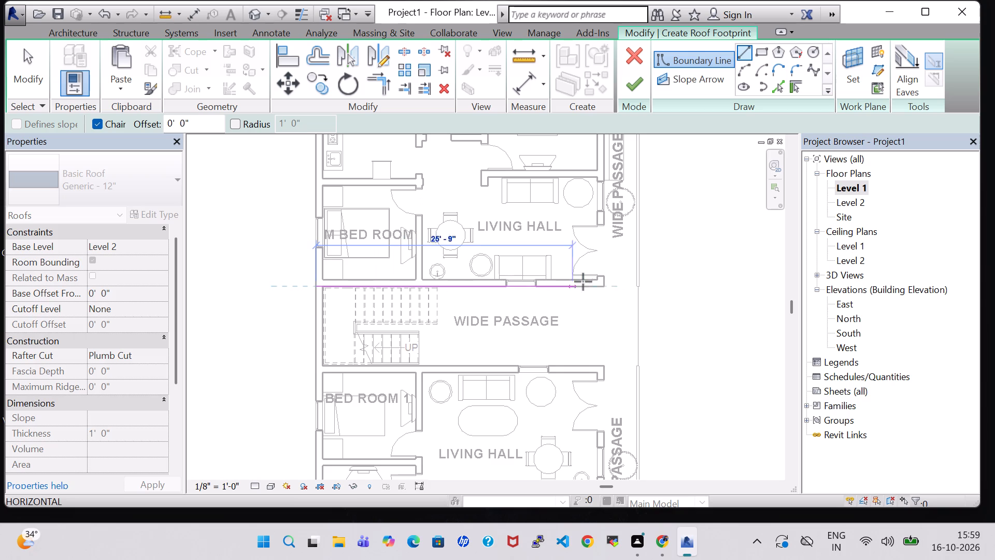
pyautogui.click(638, 285)
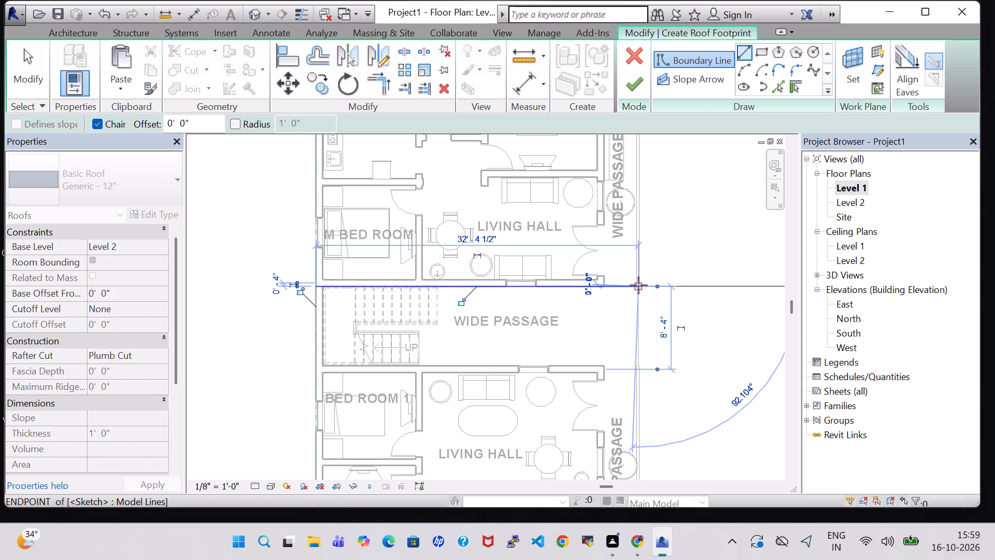
# Close the roof boundary around the north unit with about 22'-1" sides and a 32'-4 1/2" line along the outer kitchen and bedroom wall.
pyautogui.moveTo(640, 242); pyautogui.dragTo(622, 333, button='middle')
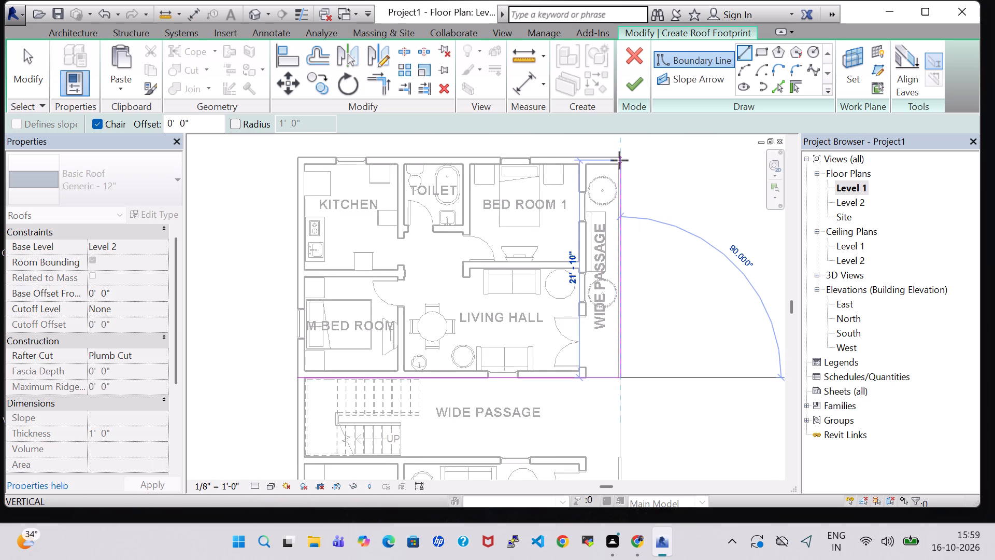
pyautogui.scroll(7, 619, 156)
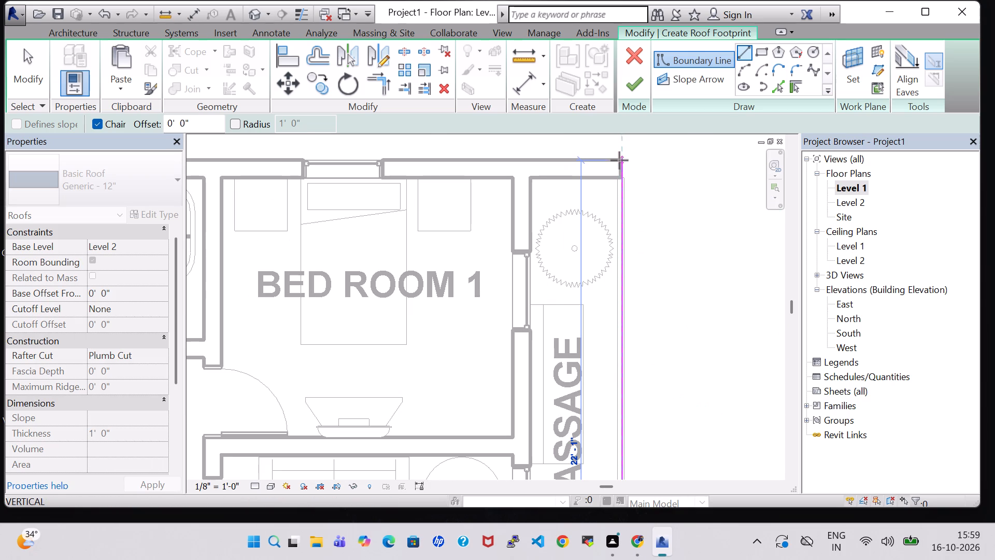
pyautogui.click(619, 160)
pyautogui.moveTo(369, 166); pyautogui.dragTo(694, 166, button='middle')
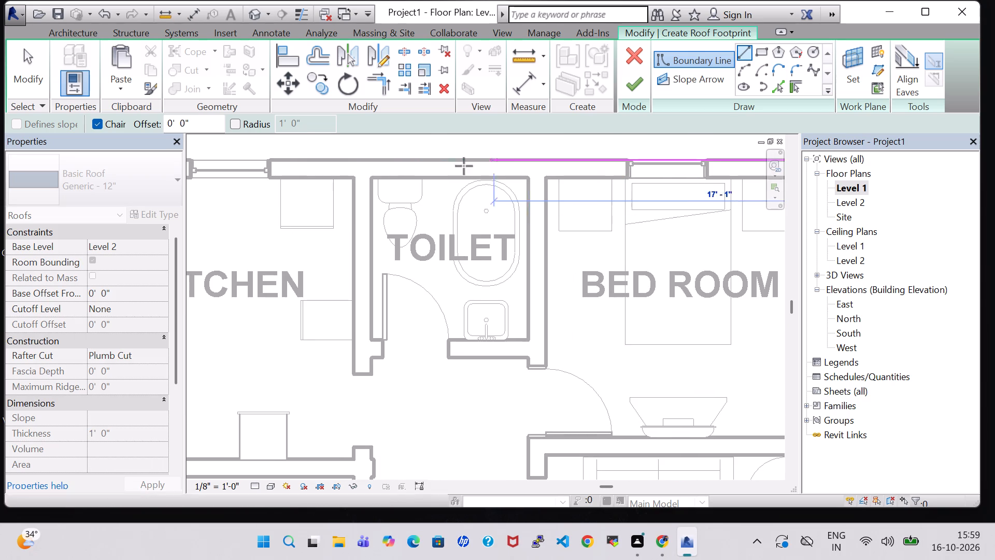
pyautogui.moveTo(430, 165); pyautogui.dragTo(678, 166, button='middle')
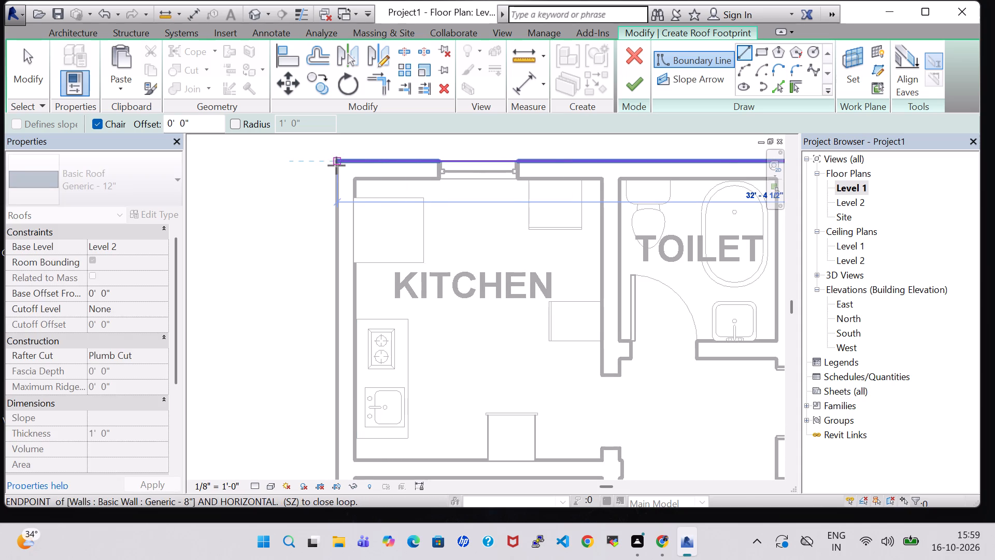
pyautogui.click(338, 165)
pyautogui.moveTo(331, 361); pyautogui.dragTo(347, 276, button='middle')
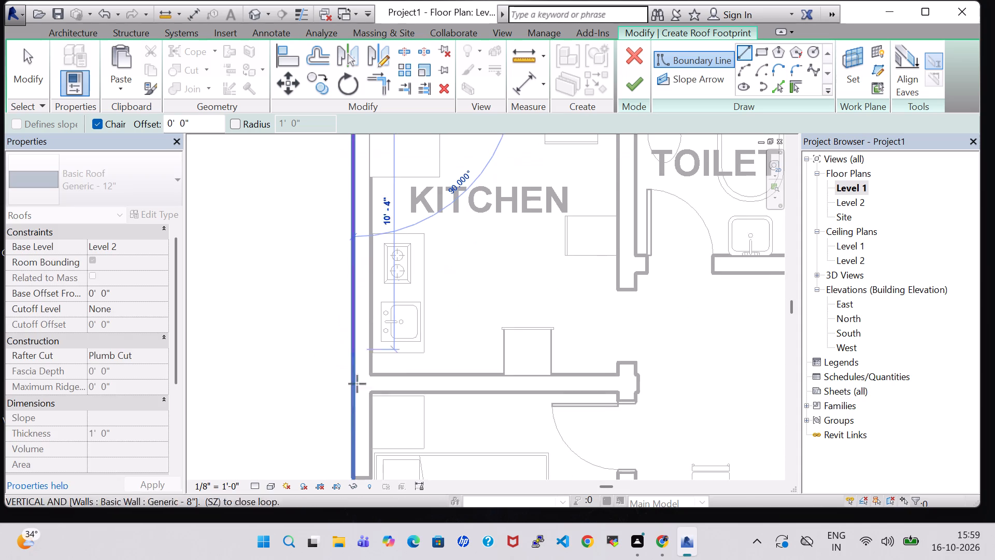
pyautogui.moveTo(357, 428); pyautogui.dragTo(360, 285, button='middle')
pyautogui.scroll(-5, 359, 320)
pyautogui.moveTo(359, 320); pyautogui.dragTo(364, 257, button='middle')
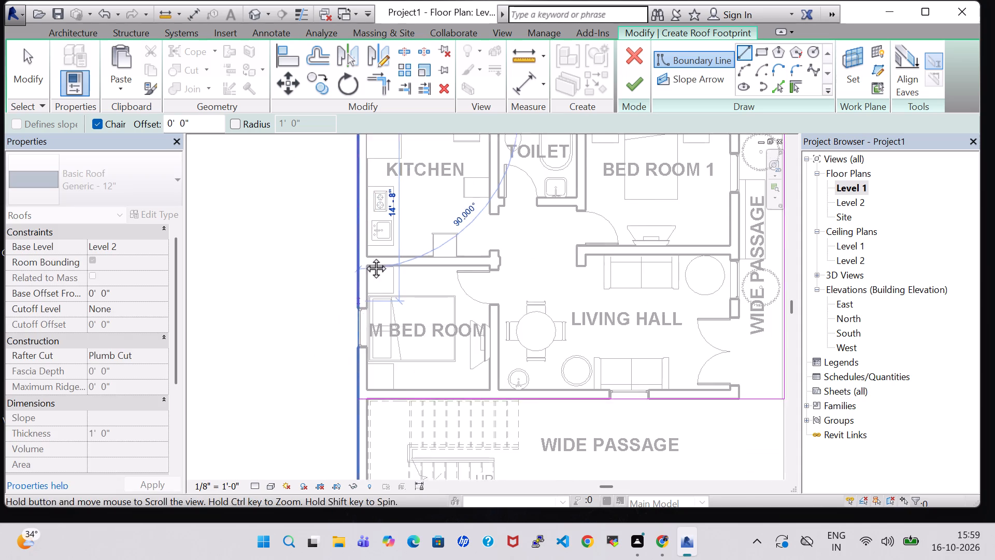
pyautogui.moveTo(364, 257); pyautogui.dragTo(364, 250, button='middle')
pyautogui.scroll(5, 373, 326)
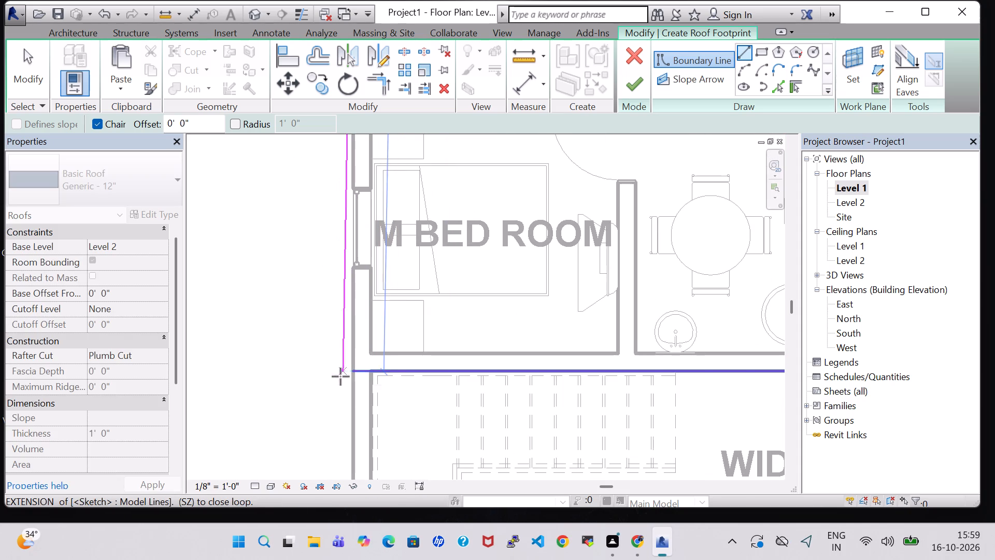
pyautogui.scroll(4, 345, 376)
pyautogui.click(359, 366)
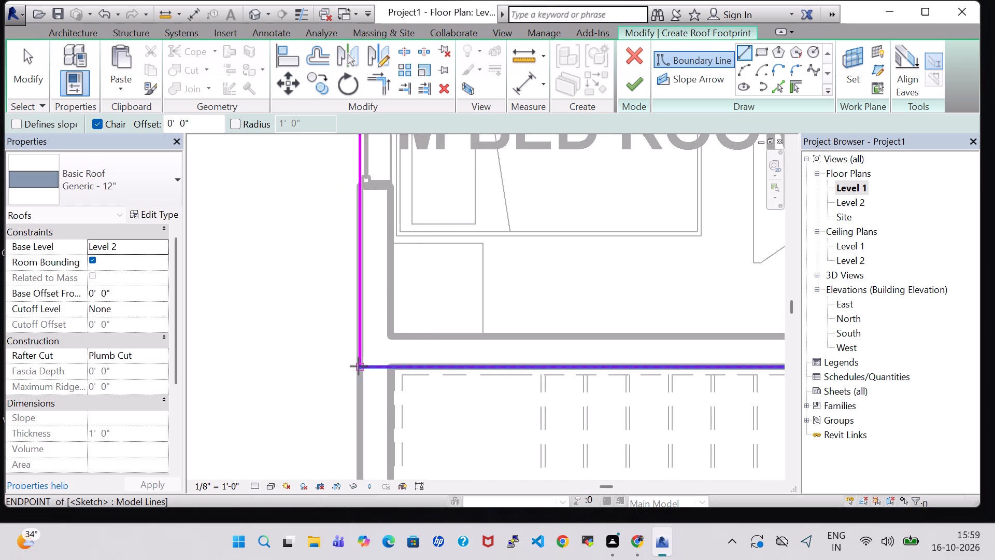
# Finish the north unit's roof, attach the highlighted walls to it, and inspect it in 3D.
pyautogui.scroll(-2, 651, 183)
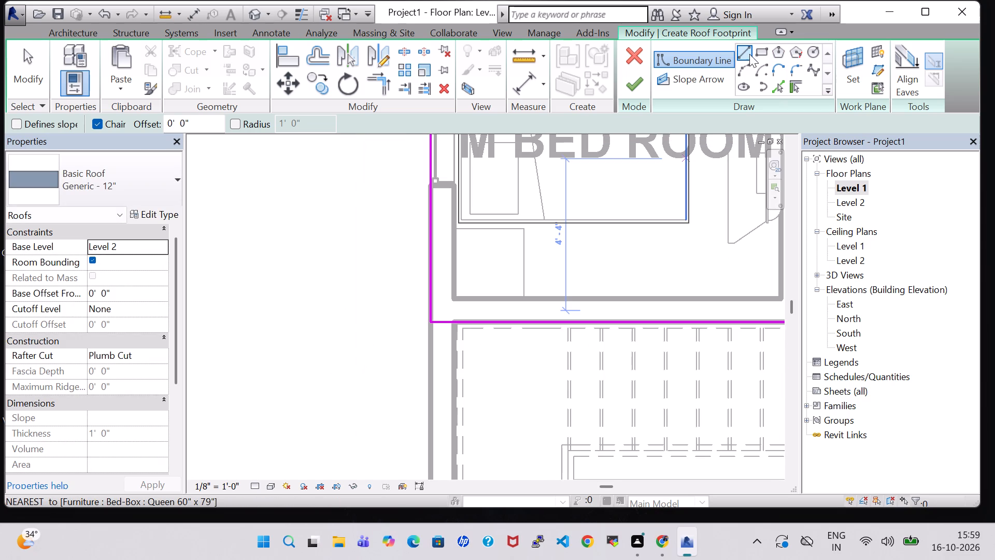
pyautogui.click(633, 85)
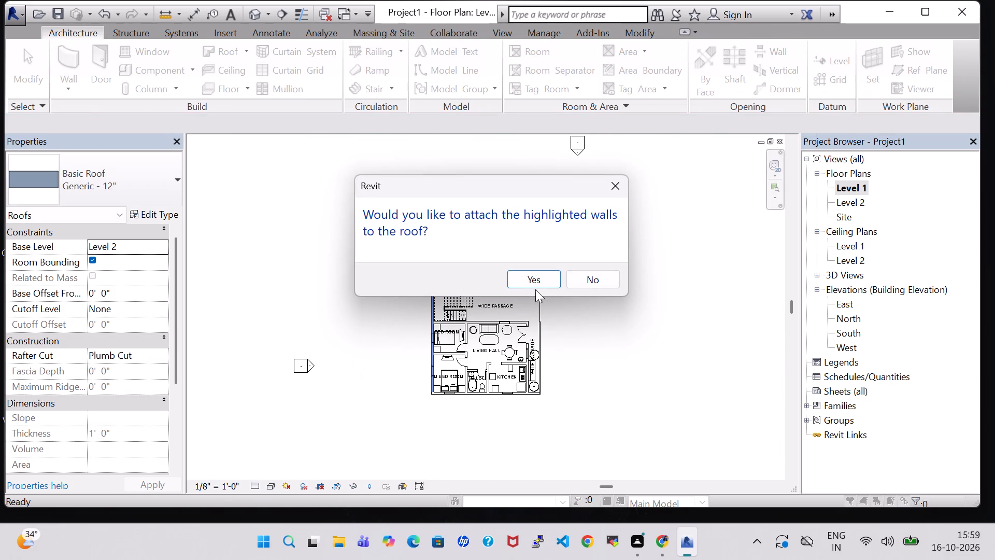
pyautogui.click(530, 278)
pyautogui.click(259, 19)
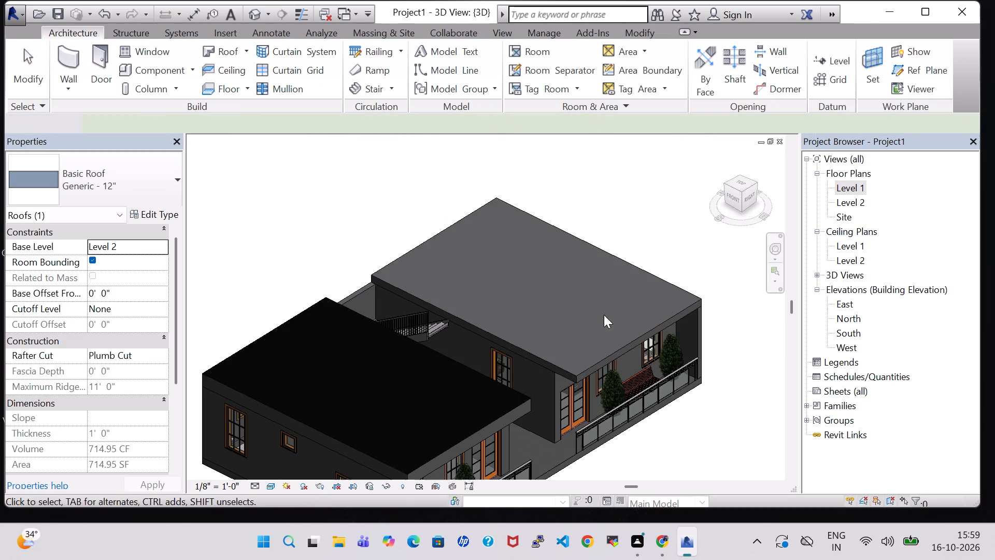
pyautogui.moveTo(614, 213); pyautogui.dragTo(638, 272, button='middle')
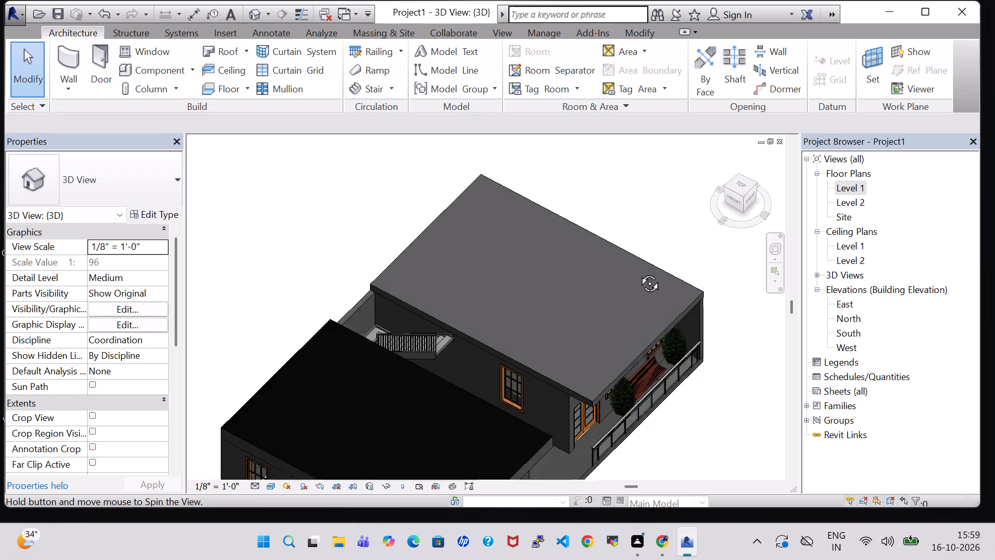
pyautogui.moveTo(638, 272); pyautogui.dragTo(650, 277, button='middle')
# Start a footprint roof from the Level 1 plan, moved to Level 2, with a boundary line across the passage at the upper stair flight's end.
pyautogui.doubleClick(850, 191)
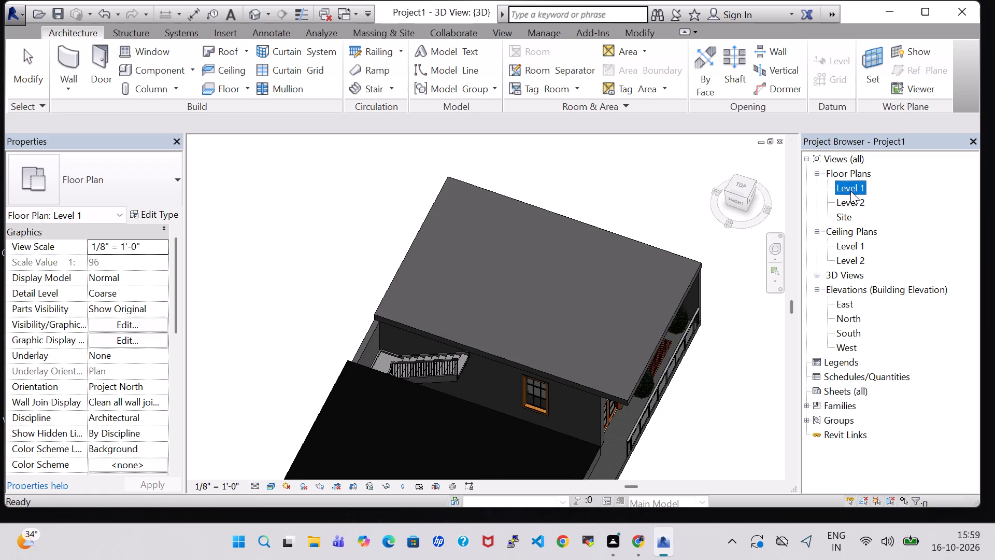
pyautogui.scroll(-2, 247, 272)
pyautogui.middleClick(247, 272)
pyautogui.scroll(-2, 245, 272)
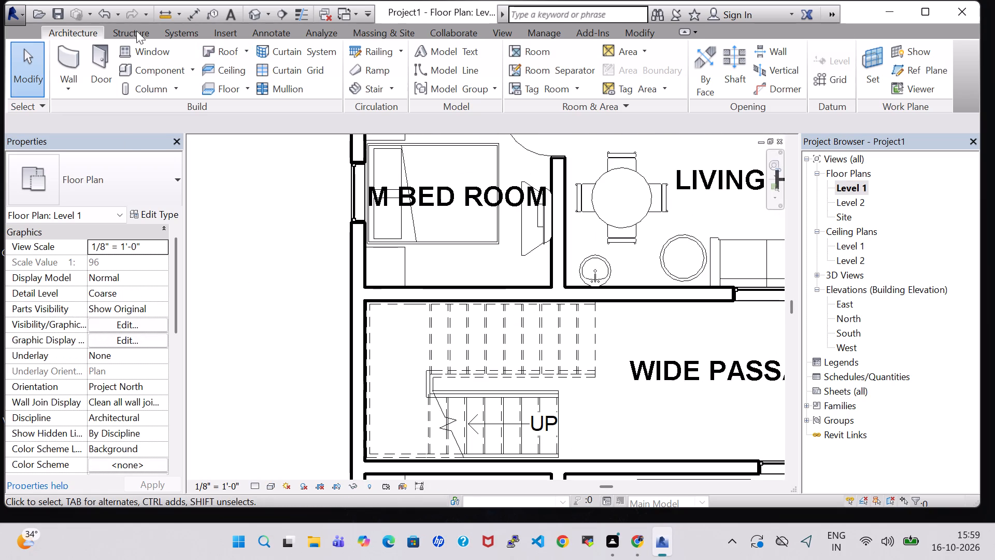
pyautogui.click(216, 53)
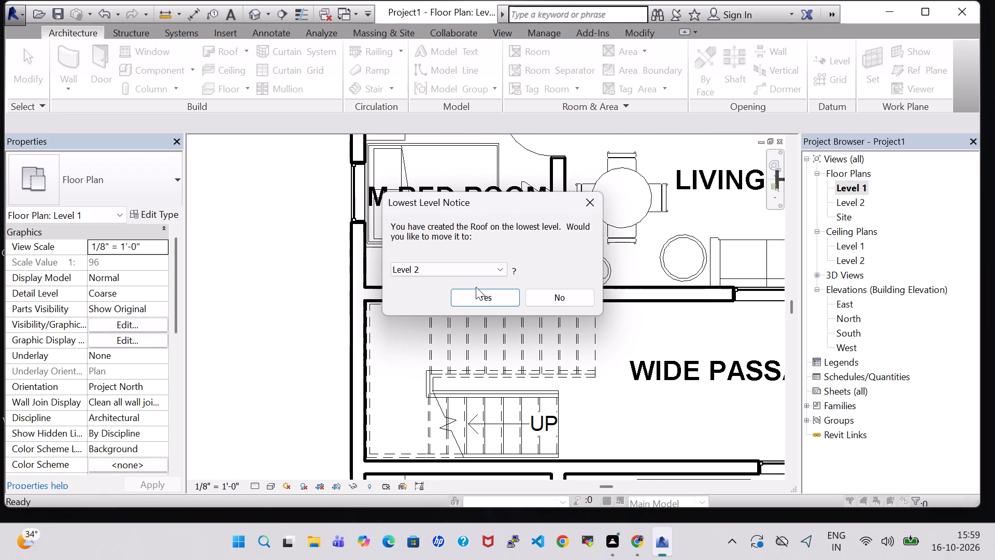
pyautogui.click(480, 294)
pyautogui.scroll(-4, 600, 302)
pyautogui.moveTo(630, 329); pyautogui.dragTo(372, 309, button='middle')
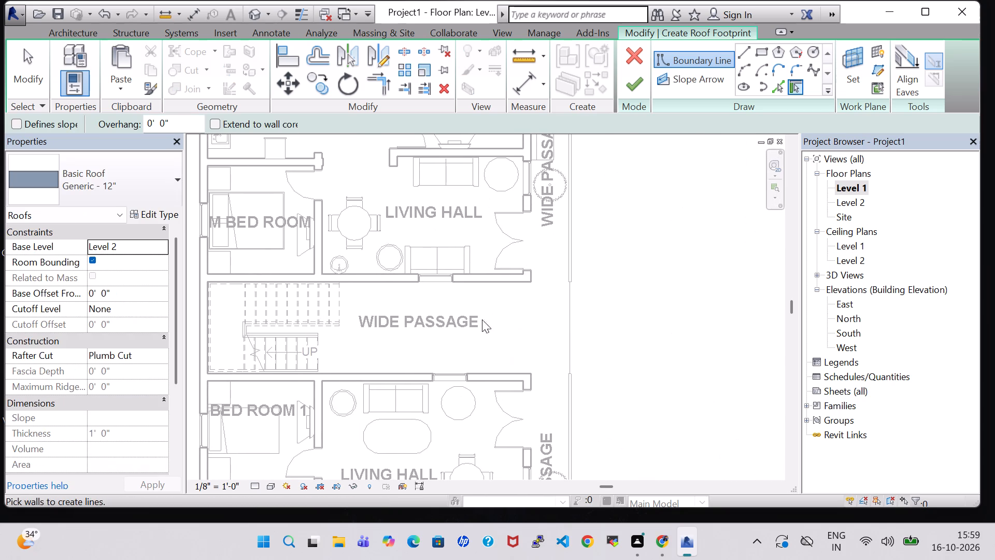
pyautogui.moveTo(612, 296); pyautogui.dragTo(662, 280, button='middle')
pyautogui.scroll(1, 662, 280)
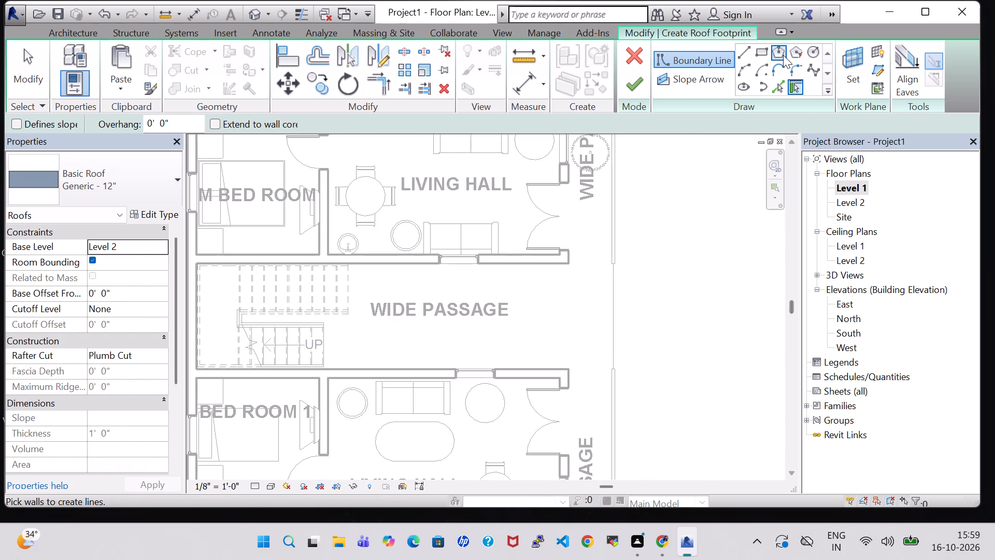
pyautogui.click(749, 52)
pyautogui.moveTo(629, 298); pyautogui.dragTo(683, 294, button='middle')
pyautogui.scroll(8, 385, 295)
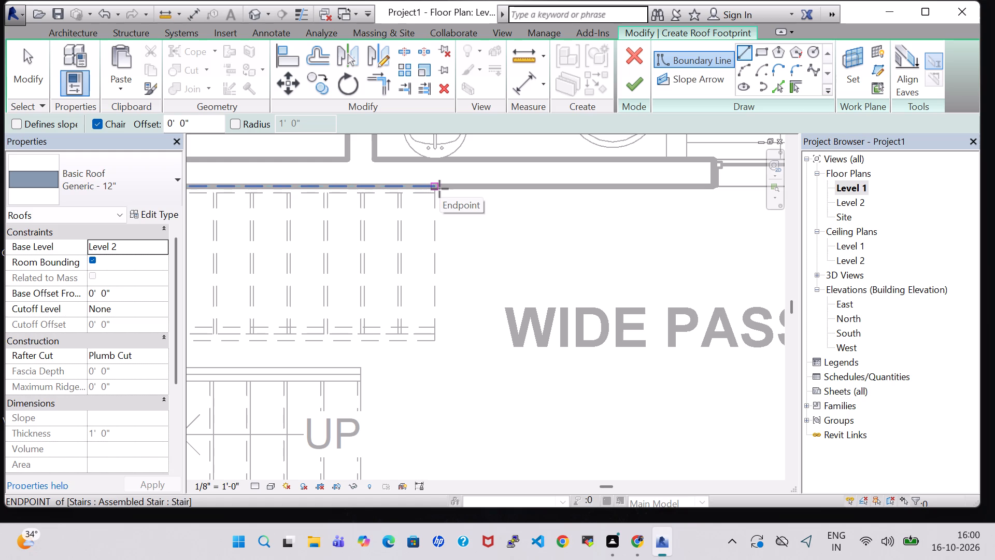
pyautogui.click(437, 187)
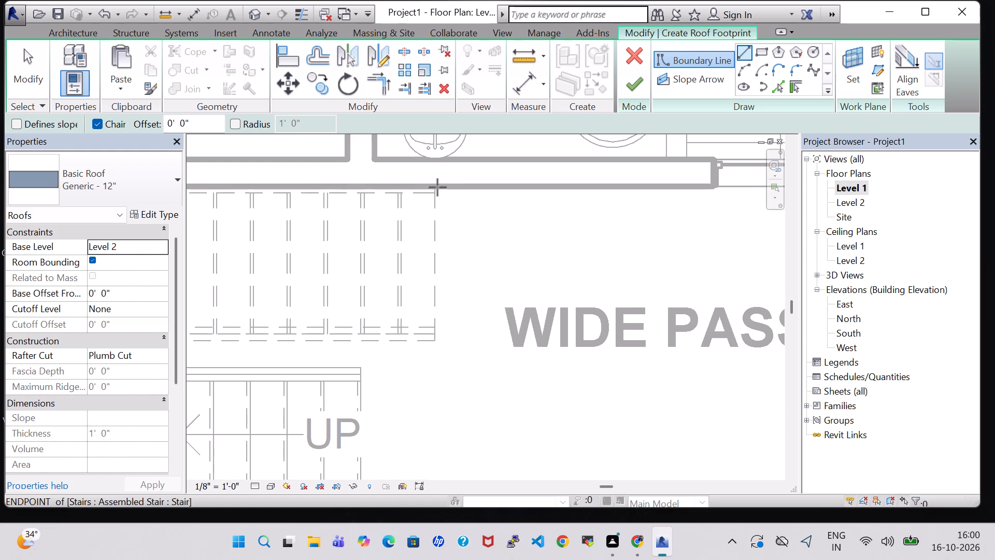
pyautogui.moveTo(430, 395); pyautogui.dragTo(430, 292, button='middle')
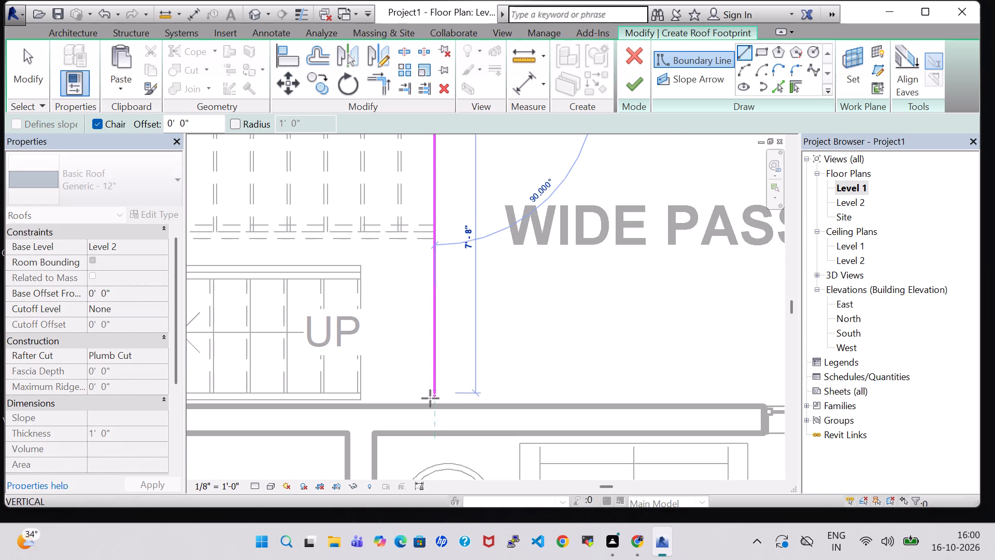
pyautogui.click(433, 405)
# Close the passage roof boundary with lines about 20'-3 1/2" along both unit walls and one at the outer railing line, and finish the roof.
pyautogui.moveTo(664, 403); pyautogui.dragTo(463, 402, button='middle')
pyautogui.moveTo(612, 401); pyautogui.dragTo(315, 397, button='middle')
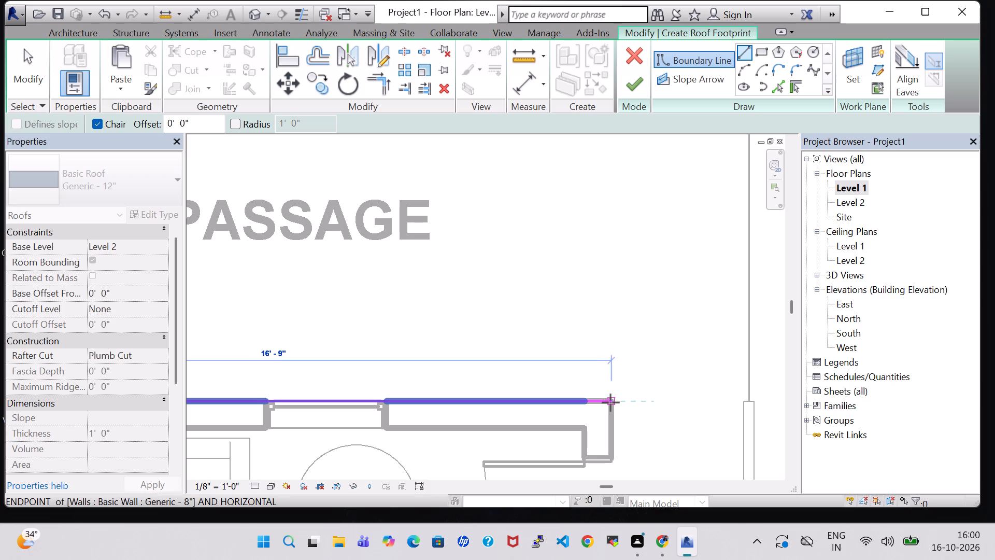
pyautogui.click(752, 403)
pyautogui.moveTo(755, 257); pyautogui.dragTo(741, 428, button='middle')
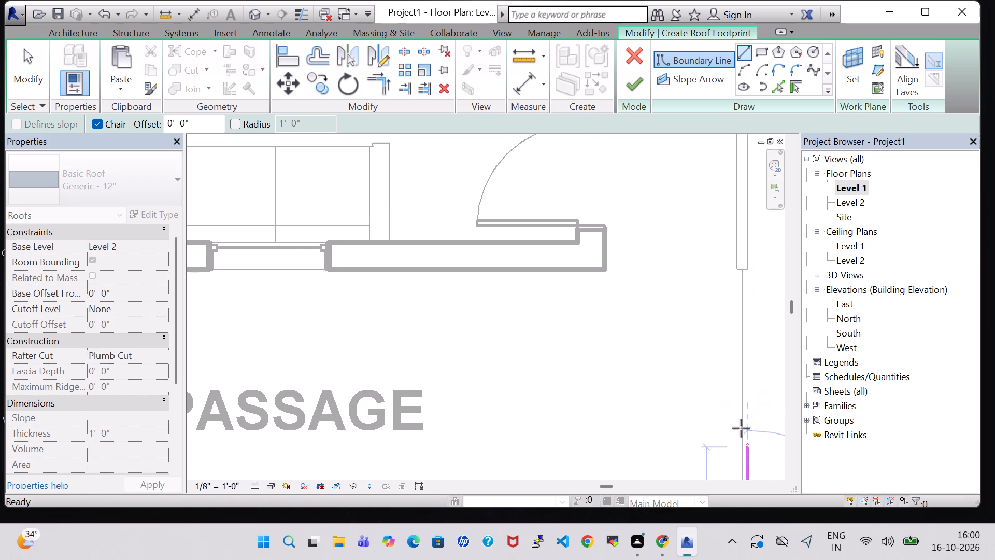
pyautogui.moveTo(741, 428); pyautogui.dragTo(748, 447, button='middle')
pyautogui.click(749, 271)
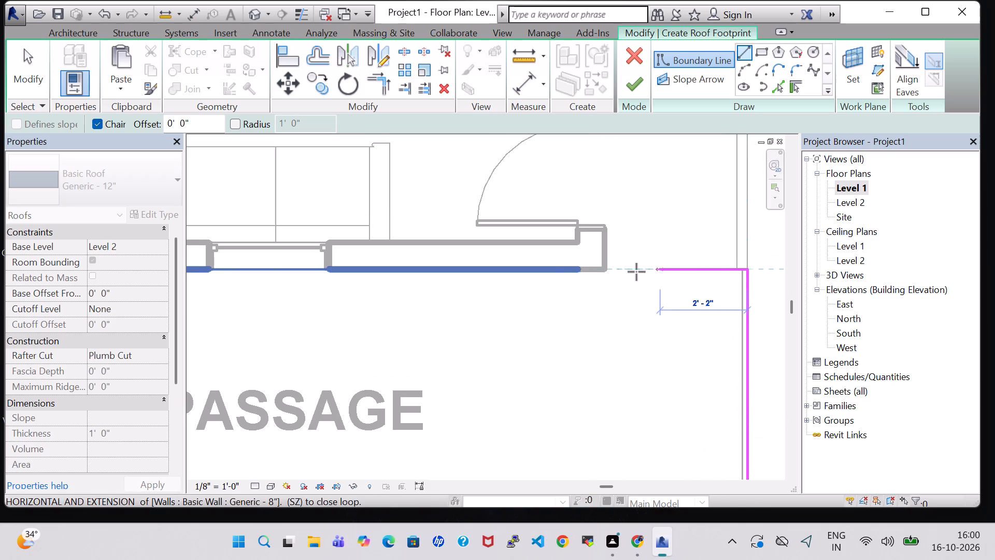
pyautogui.moveTo(423, 273); pyautogui.dragTo(578, 271, button='middle')
pyautogui.moveTo(312, 268); pyautogui.dragTo(531, 274, button='middle')
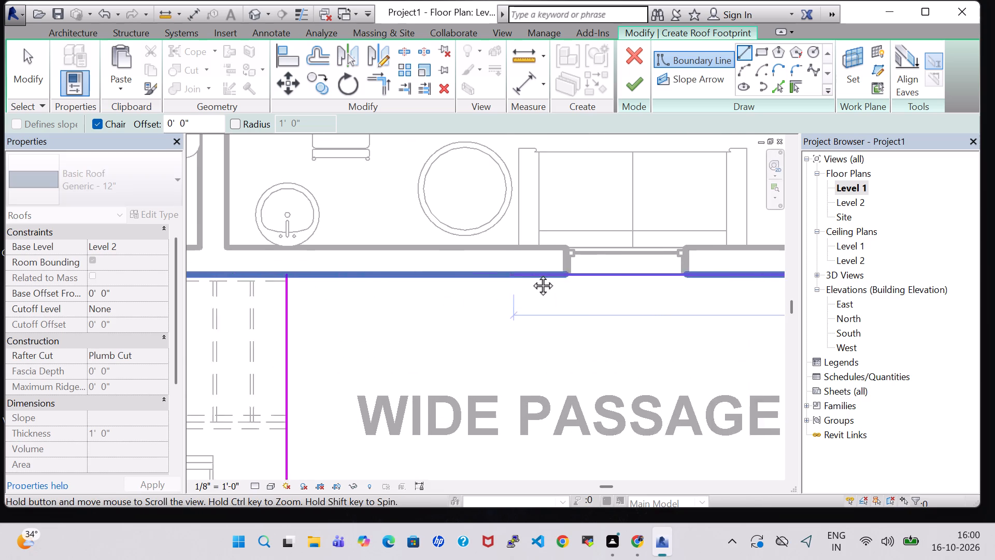
pyautogui.moveTo(531, 274); pyautogui.dragTo(534, 274, button='middle')
pyautogui.click(308, 277)
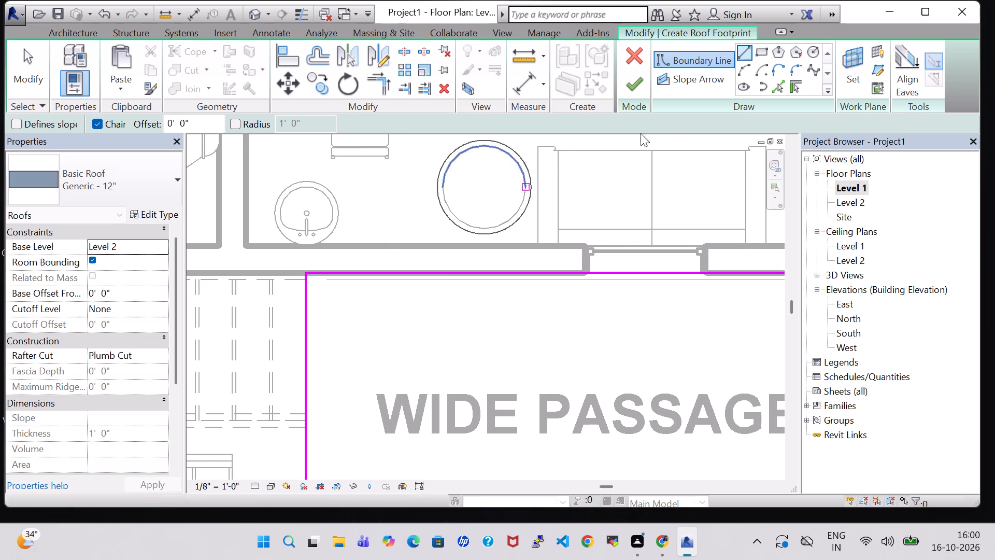
pyautogui.click(635, 80)
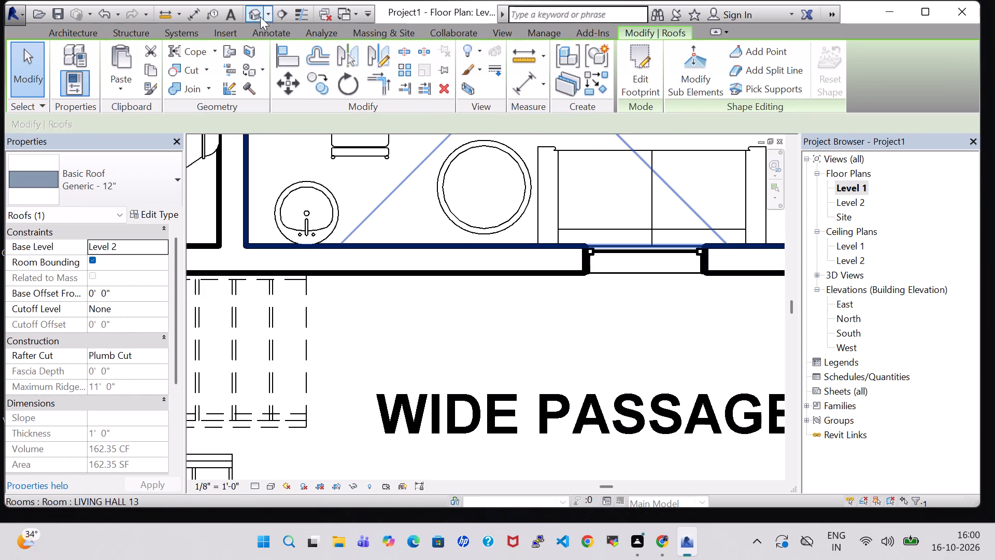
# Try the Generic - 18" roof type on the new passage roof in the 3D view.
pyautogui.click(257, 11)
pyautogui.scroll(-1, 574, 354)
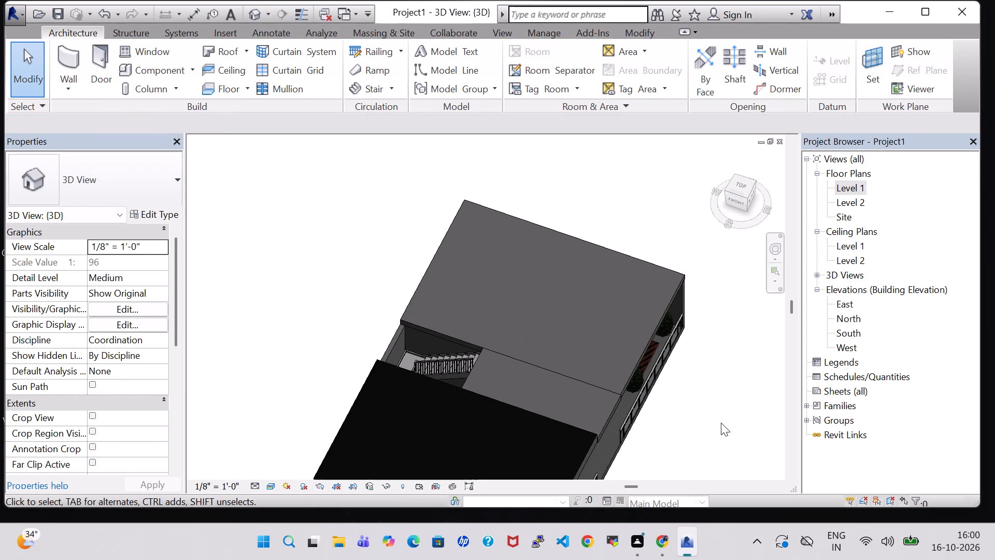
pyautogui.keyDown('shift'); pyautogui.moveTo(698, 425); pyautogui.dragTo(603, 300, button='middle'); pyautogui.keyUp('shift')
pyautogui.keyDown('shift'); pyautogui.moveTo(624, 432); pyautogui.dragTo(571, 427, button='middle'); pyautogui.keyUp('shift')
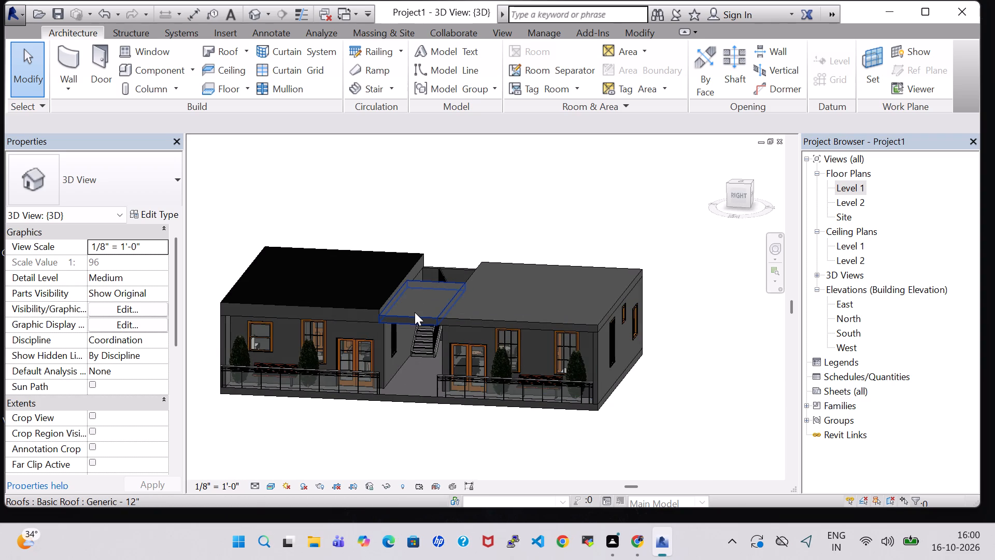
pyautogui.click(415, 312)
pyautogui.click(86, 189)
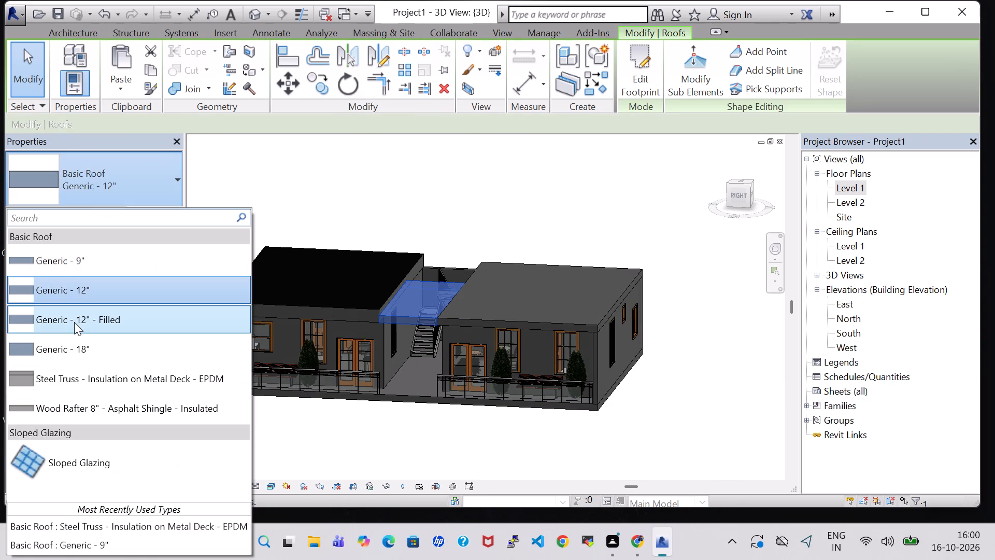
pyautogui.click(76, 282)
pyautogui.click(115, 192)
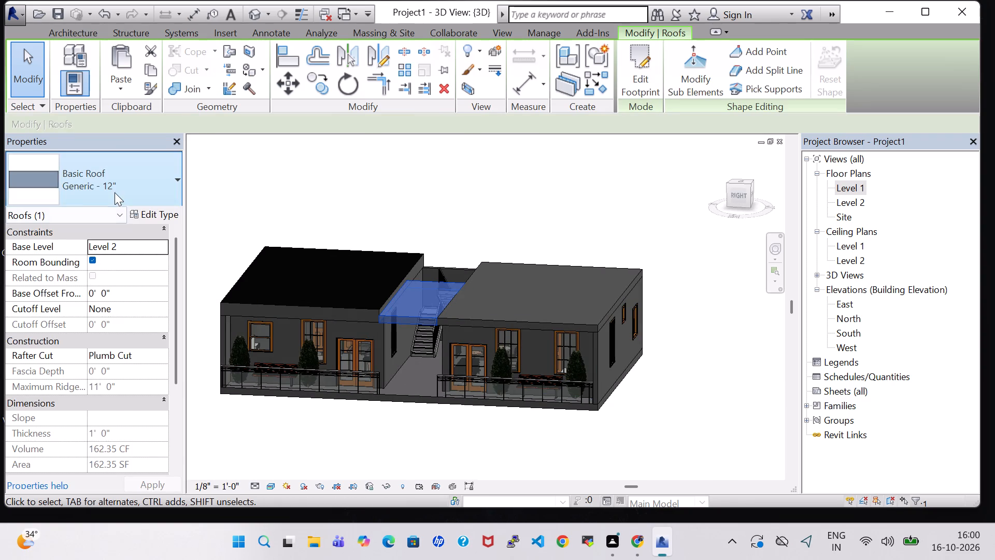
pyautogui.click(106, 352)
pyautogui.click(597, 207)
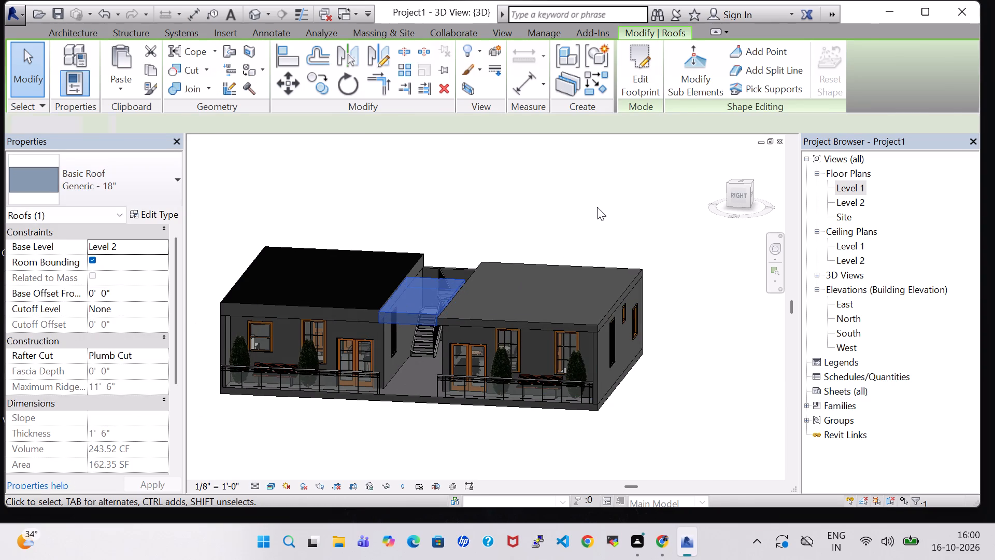
# Change the passage roof's type to Steel Truss - Insulation on Metal Deck - EPDM.
pyautogui.click(415, 305)
pyautogui.click(415, 317)
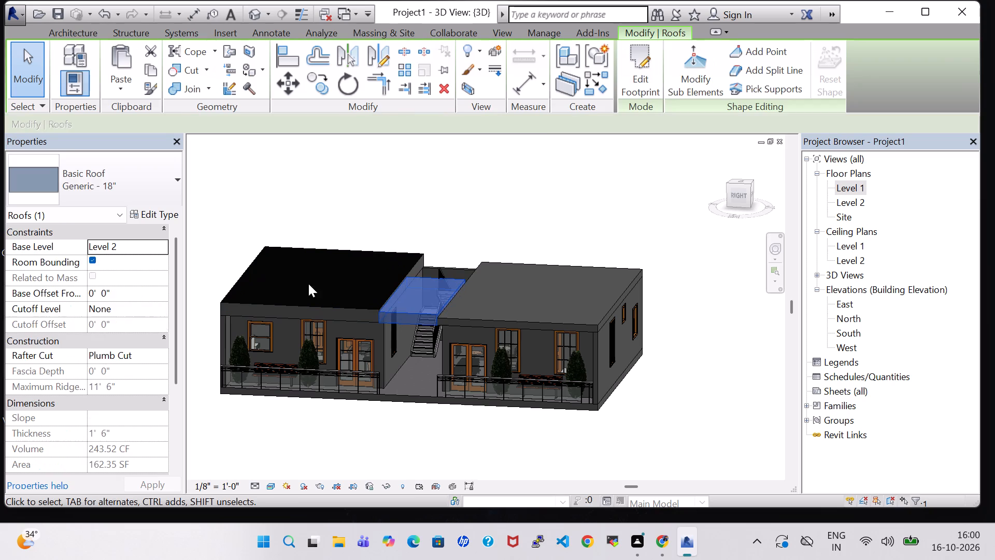
pyautogui.click(139, 175)
pyautogui.click(126, 376)
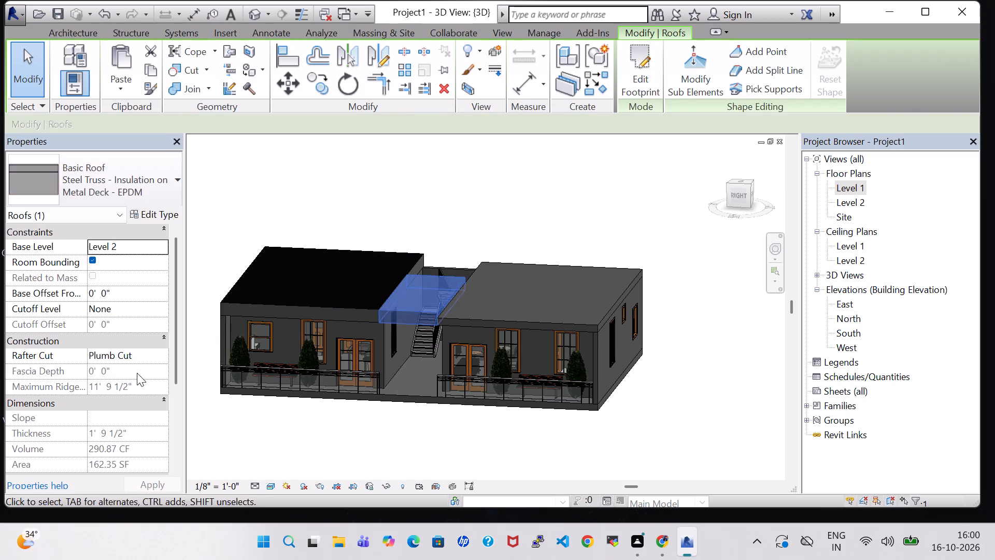
pyautogui.click(563, 222)
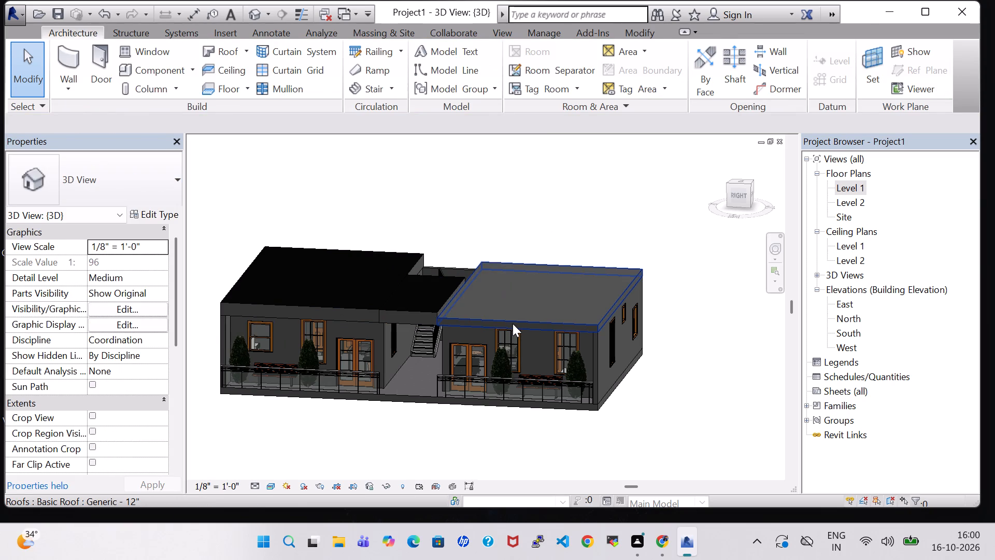
# Change the north unit's roof type to Steel Truss - Insulation on Metal Deck - EPDM.
pyautogui.click(513, 324)
pyautogui.click(469, 447)
pyautogui.keyDown('shift'); pyautogui.moveTo(469, 447); pyautogui.dragTo(514, 447, button='middle'); pyautogui.keyUp('shift')
pyautogui.scroll(5, 513, 441)
pyautogui.keyDown('shift'); pyautogui.moveTo(629, 403); pyautogui.dragTo(600, 394, button='middle'); pyautogui.keyUp('shift')
pyautogui.click(537, 194)
pyautogui.click(148, 188)
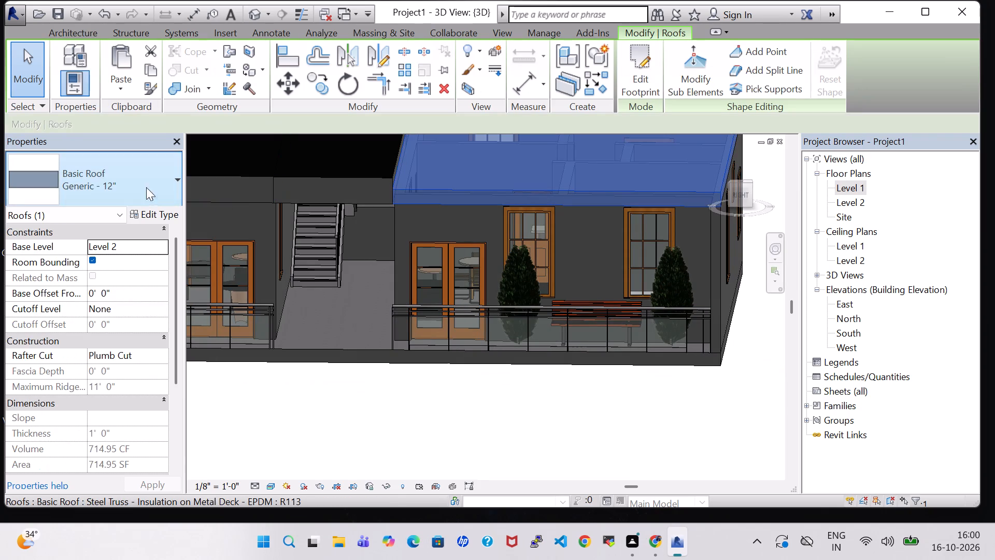
pyautogui.click(110, 385)
pyautogui.click(395, 432)
# Examine the roofed building in 3D from all sides, including the stair opening and the rear wall beside it.
pyautogui.scroll(-2, 395, 432)
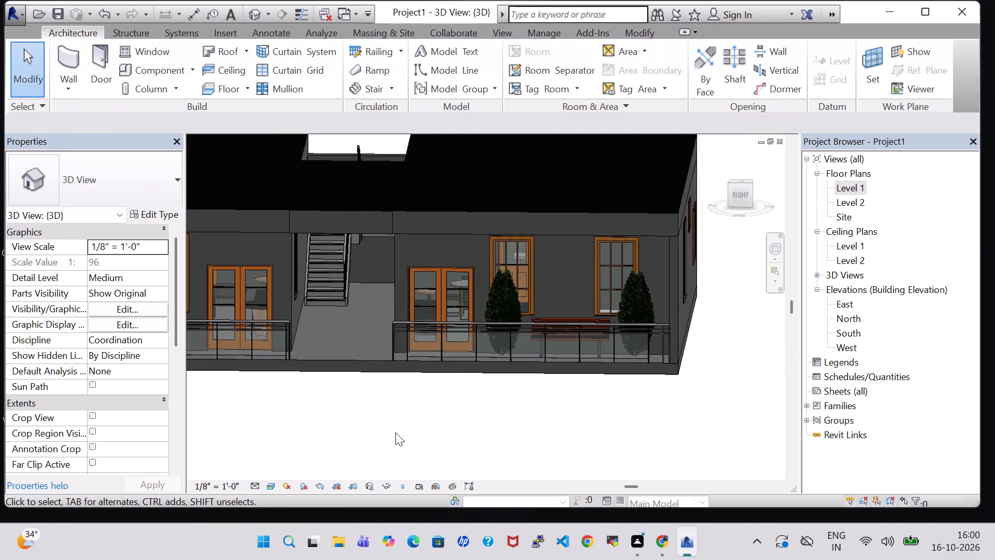
pyautogui.keyDown('shift'); pyautogui.moveTo(474, 450); pyautogui.dragTo(493, 413, button='middle'); pyautogui.keyUp('shift')
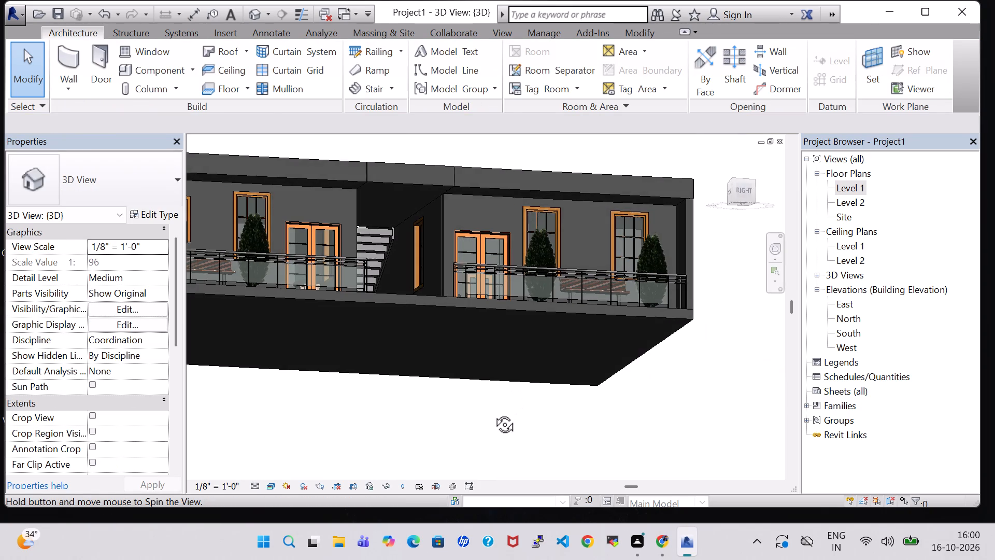
pyautogui.keyDown('shift'); pyautogui.moveTo(493, 413); pyautogui.dragTo(491, 431, button='middle'); pyautogui.keyUp('shift')
pyautogui.keyDown('shift'); pyautogui.moveTo(418, 388); pyautogui.dragTo(609, 419, button='middle'); pyautogui.keyUp('shift')
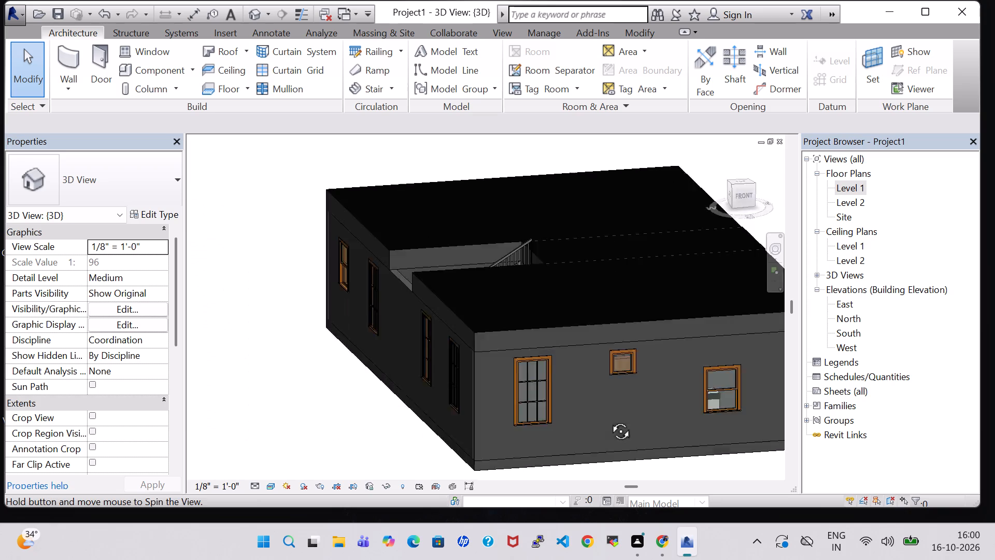
pyautogui.keyDown('shift'); pyautogui.moveTo(609, 419); pyautogui.dragTo(672, 419, button='middle'); pyautogui.keyUp('shift')
pyautogui.keyDown('shift'); pyautogui.moveTo(514, 432); pyautogui.dragTo(584, 437, button='middle'); pyautogui.keyUp('shift')
pyautogui.keyDown('shift'); pyautogui.moveTo(621, 392); pyautogui.dragTo(626, 409, button='middle'); pyautogui.keyUp('shift')
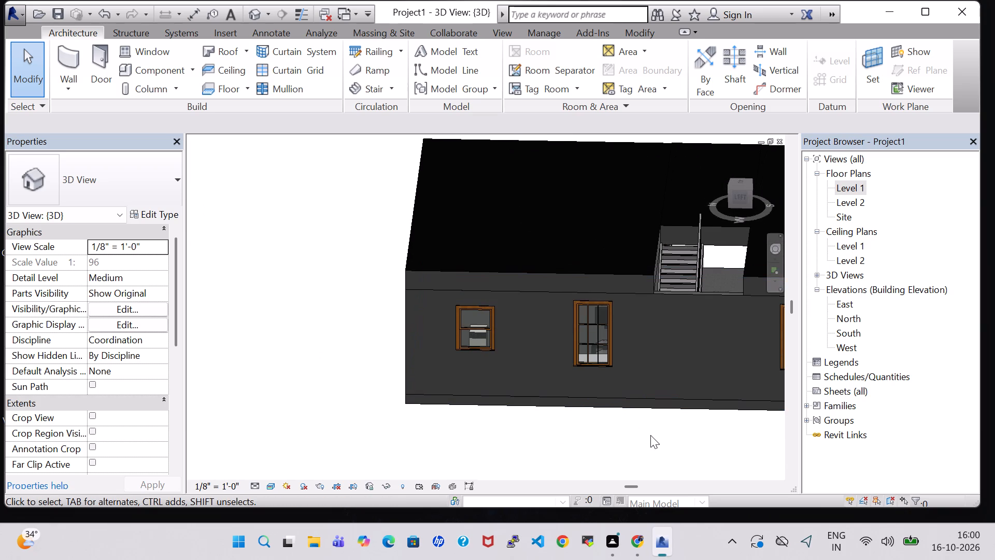
pyautogui.keyDown('shift'); pyautogui.moveTo(650, 435); pyautogui.dragTo(563, 429, button='middle'); pyautogui.keyUp('shift')
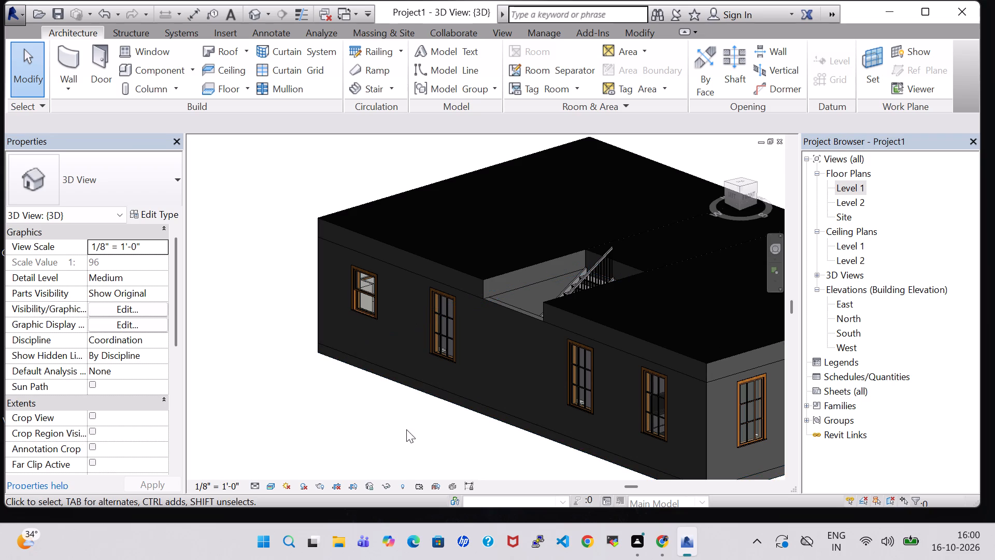
pyautogui.moveTo(386, 429); pyautogui.dragTo(394, 457, button='middle')
# In the Level 1 plan, split the outer wall behind the staircase at the passage wall shared with the north unit.
pyautogui.doubleClick(856, 186)
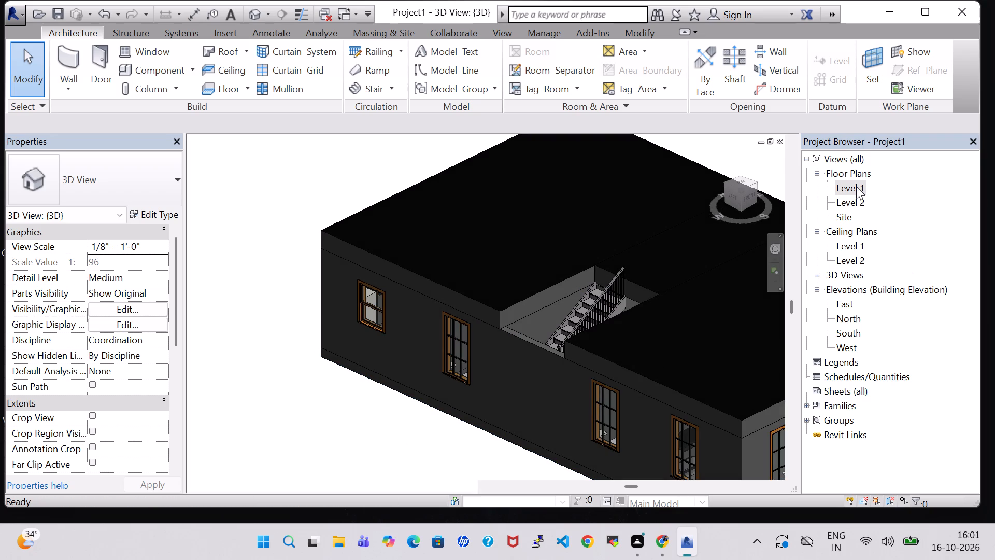
pyautogui.scroll(-6, 495, 279)
pyautogui.moveTo(500, 304); pyautogui.dragTo(599, 306, button='middle')
pyautogui.click(643, 33)
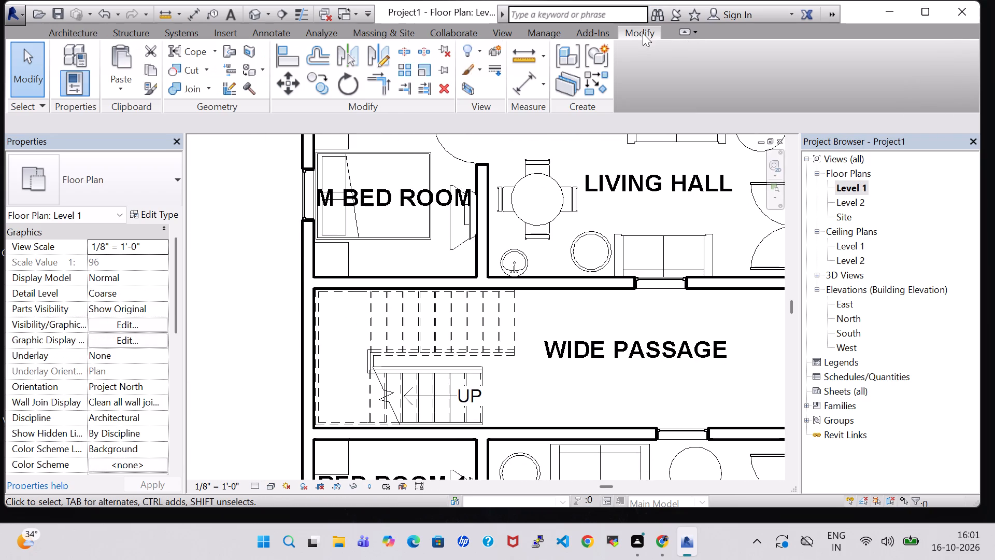
pyautogui.scroll(2, 288, 338)
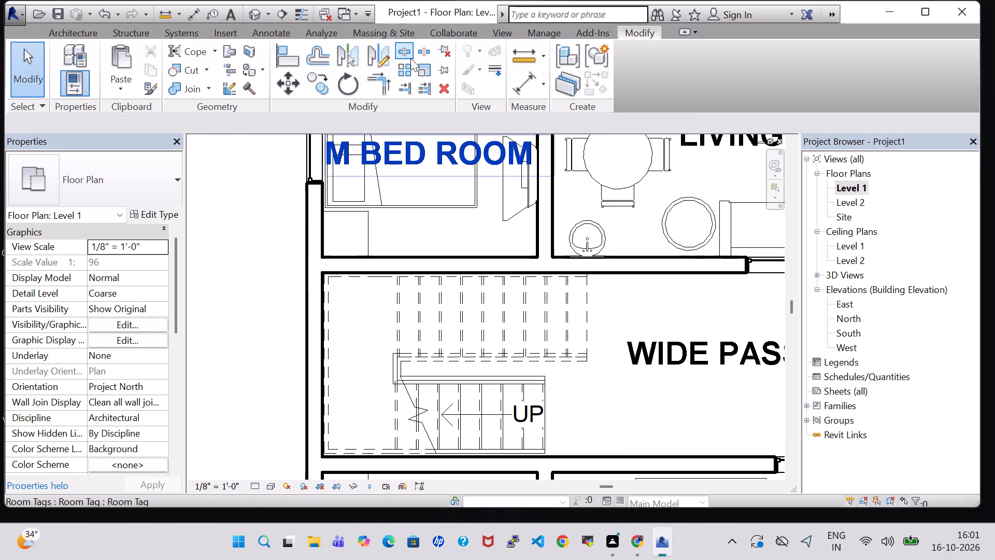
pyautogui.click(409, 56)
pyautogui.scroll(3, 306, 318)
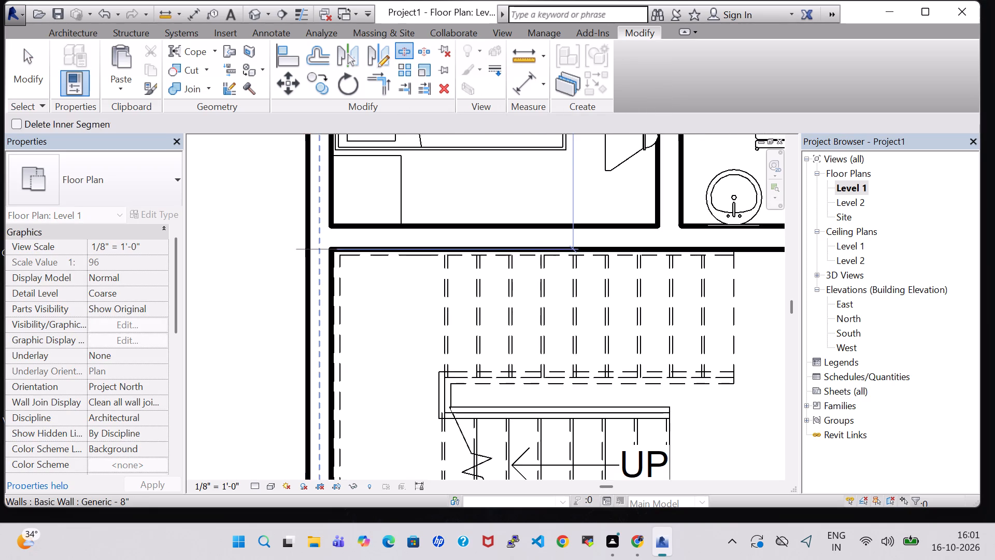
pyautogui.click(320, 249)
pyautogui.moveTo(339, 297); pyautogui.dragTo(346, 248, button='middle')
pyautogui.click(861, 494)
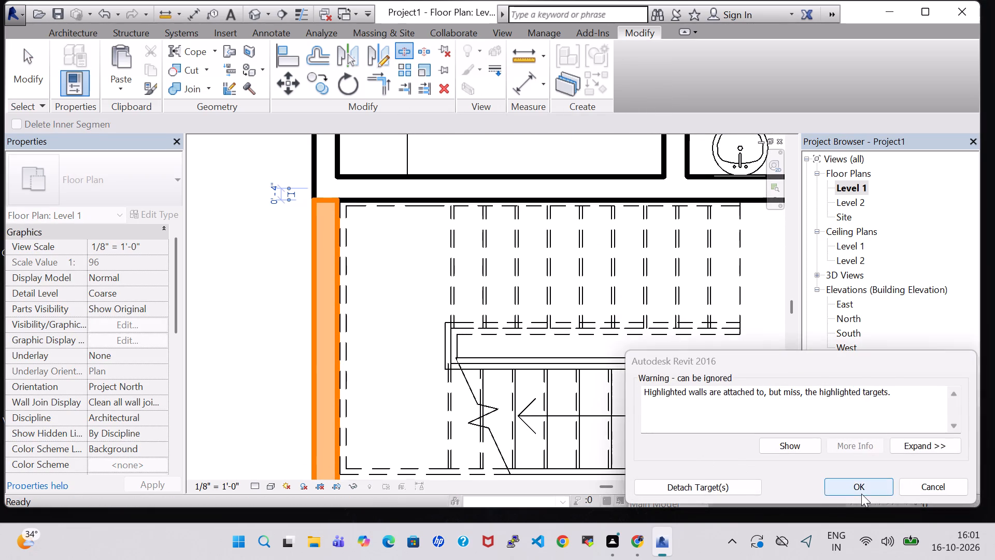
# Split the same outer wall at the passage wall beside BED ROOM 1, on the staircase's south side.
pyautogui.moveTo(336, 341); pyautogui.dragTo(329, 155, button='middle')
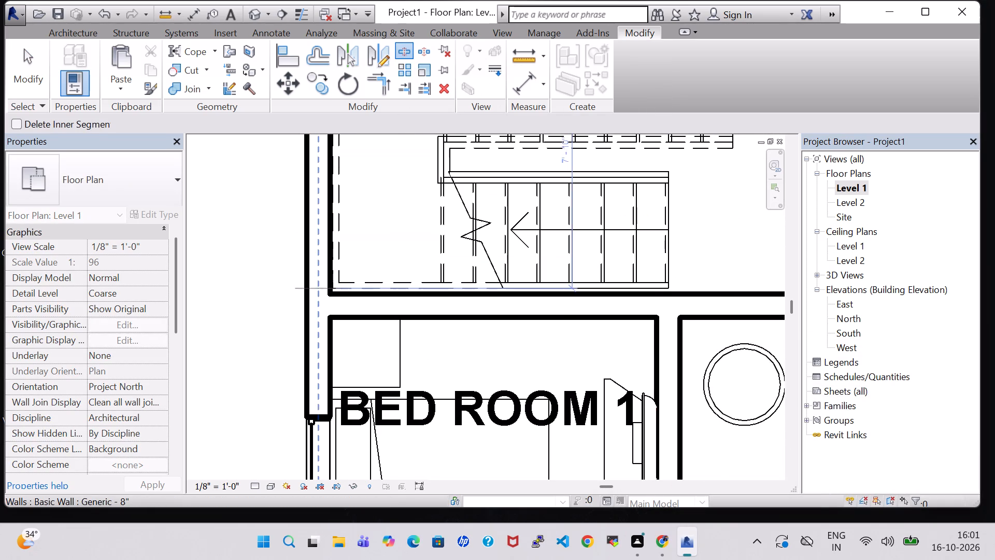
pyautogui.click(320, 296)
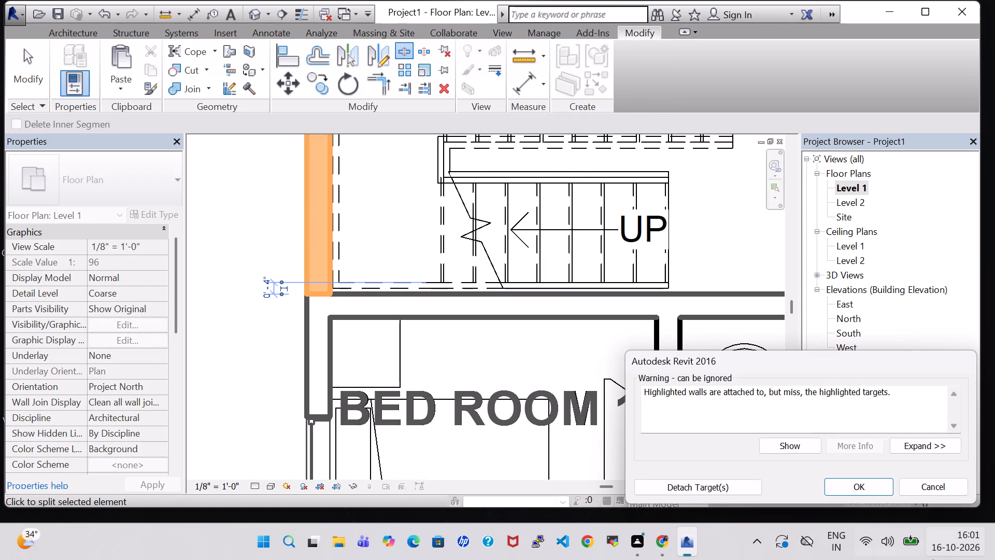
pyautogui.click(883, 496)
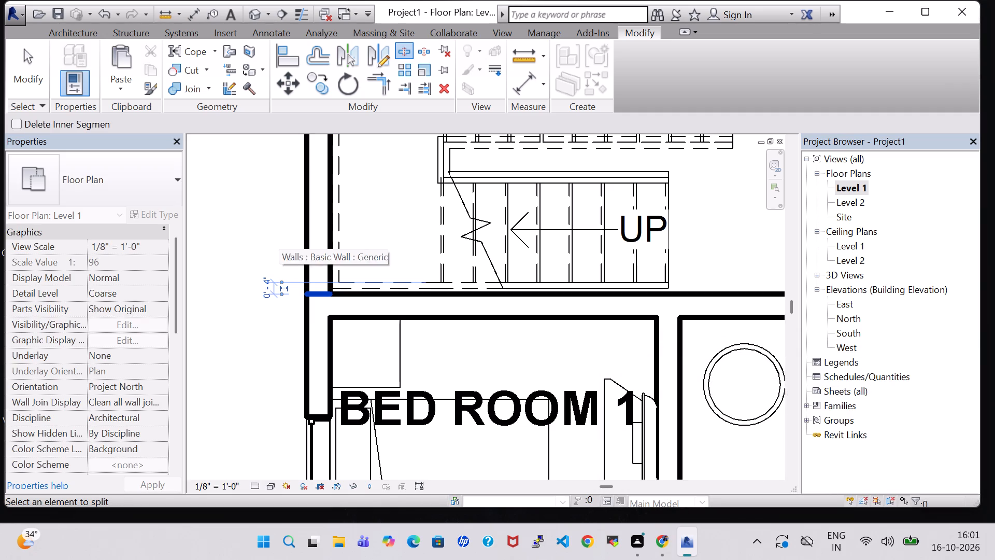
pyautogui.press('Escape')
pyautogui.press('Escape')
# Set the unconnected height of the outer wall segment behind the staircase to 12' 0".
pyautogui.click(319, 234)
pyautogui.scroll(-3, 269, 235)
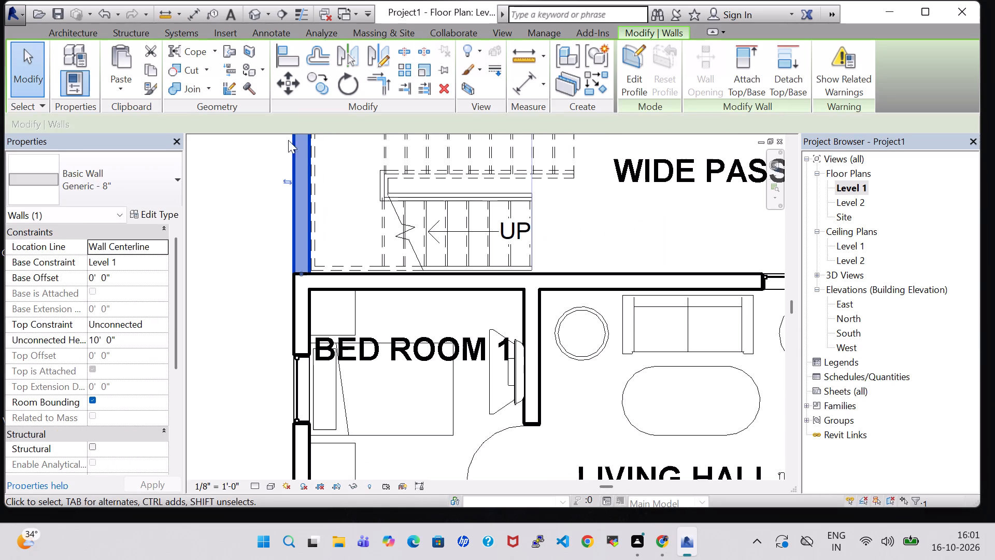
pyautogui.click(101, 338)
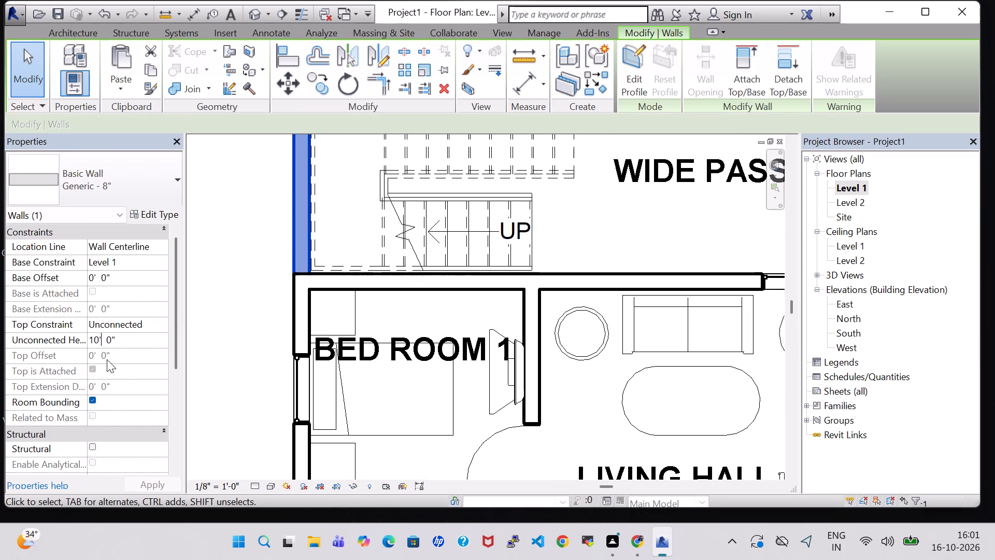
pyautogui.press('Left')
pyautogui.press('BackSpace')
pyautogui.press('2')
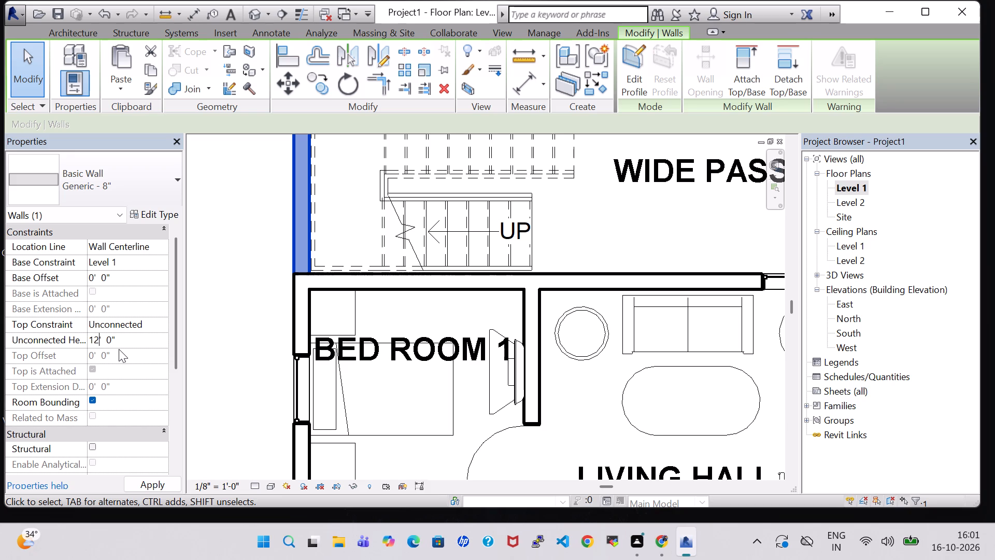
pyautogui.press('Return')
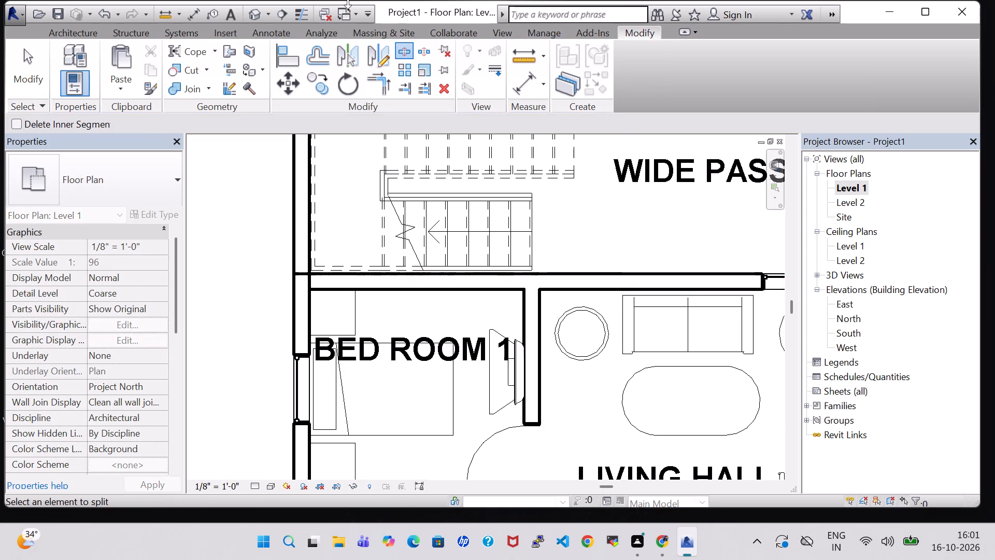
# Examine the wall segment behind the stair opening and the rest of the building in 3D from several sides.
pyautogui.click(251, 20)
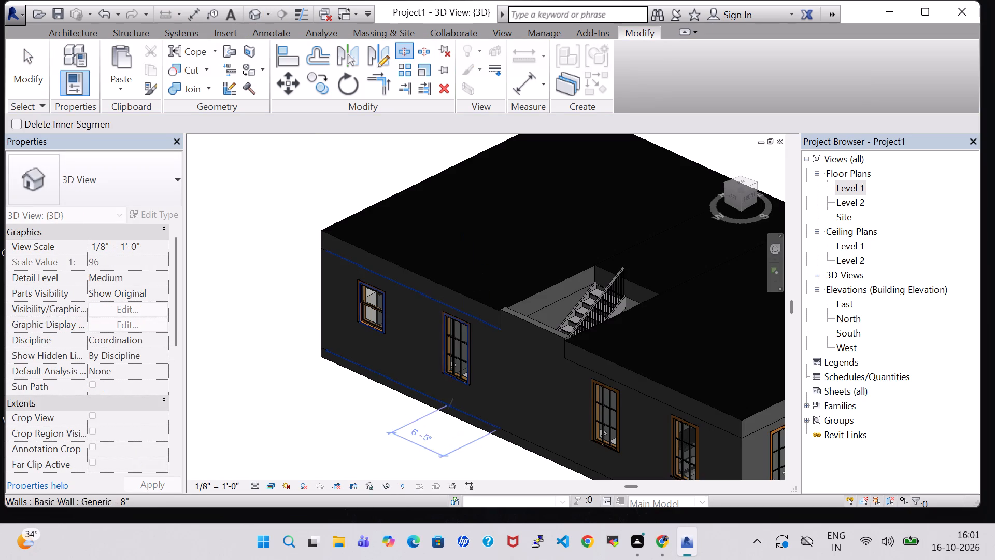
pyautogui.keyDown('shift'); pyautogui.moveTo(436, 409); pyautogui.dragTo(467, 420, button='middle'); pyautogui.keyUp('shift')
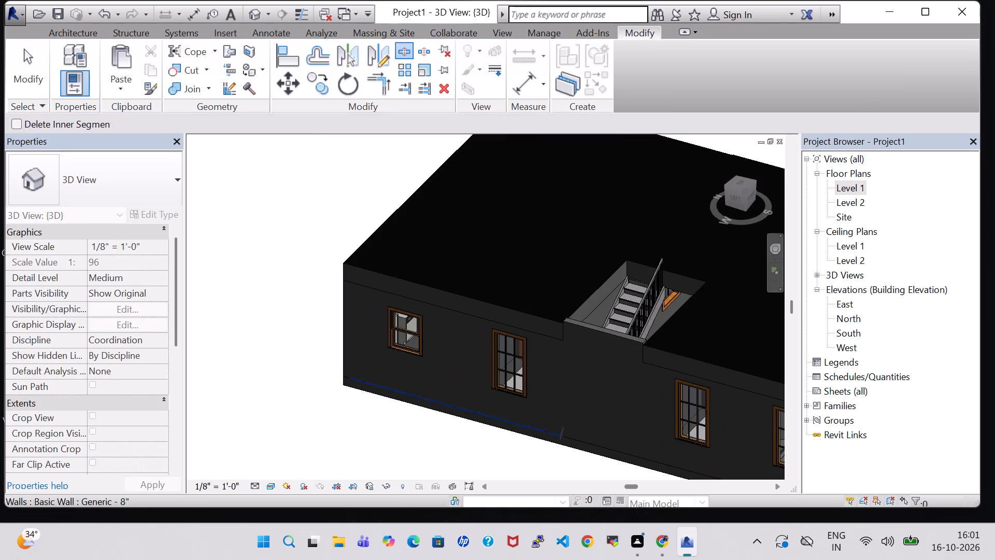
pyautogui.press('Escape')
pyautogui.press('Escape')
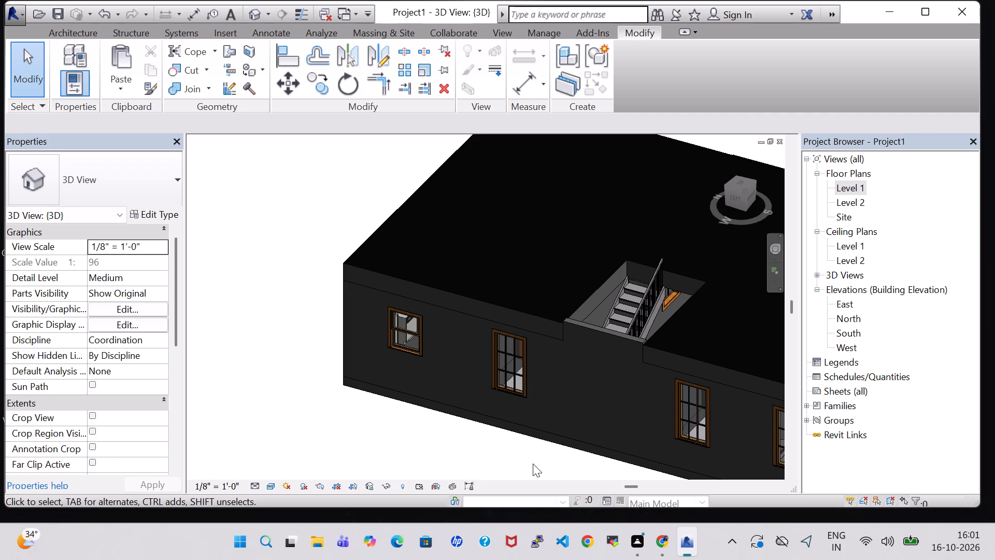
pyautogui.keyDown('shift'); pyautogui.moveTo(481, 442); pyautogui.dragTo(438, 442, button='middle'); pyautogui.keyUp('shift')
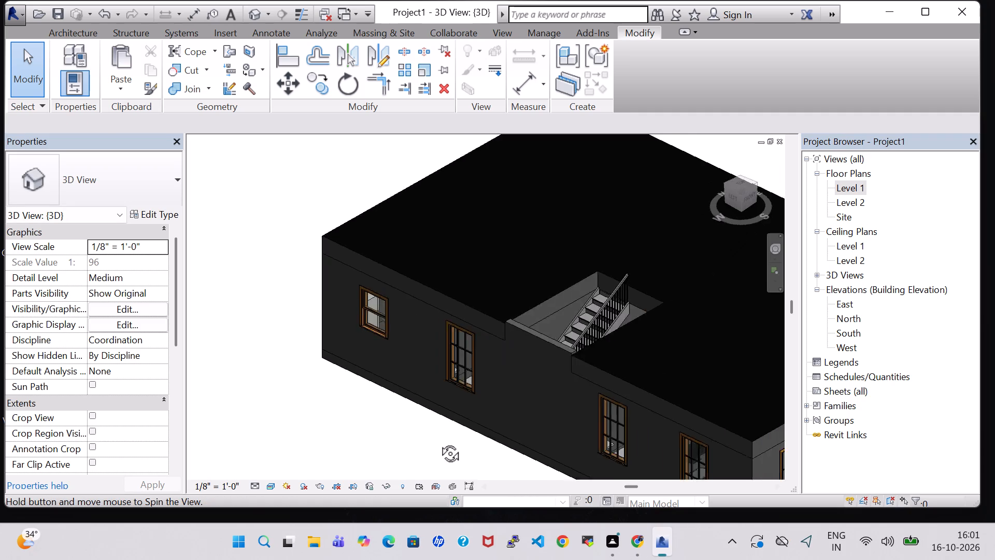
pyautogui.keyDown('shift'); pyautogui.moveTo(438, 442); pyautogui.dragTo(345, 414, button='middle'); pyautogui.keyUp('shift')
pyautogui.keyDown('shift'); pyautogui.moveTo(736, 385); pyautogui.dragTo(696, 393, button='middle'); pyautogui.keyUp('shift')
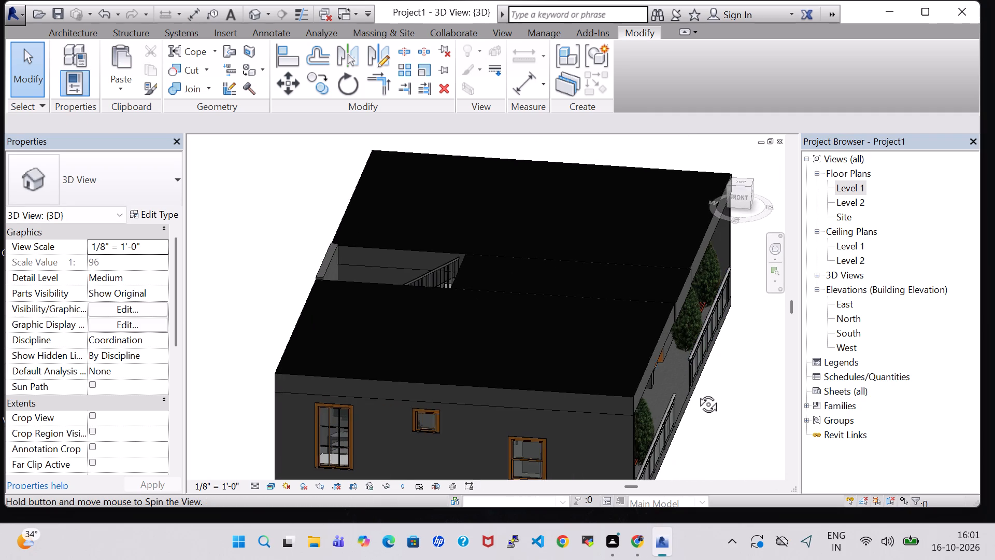
pyautogui.keyDown('shift'); pyautogui.moveTo(696, 393); pyautogui.dragTo(577, 402, button='middle'); pyautogui.keyUp('shift')
pyautogui.moveTo(692, 291); pyautogui.dragTo(706, 297, button='middle')
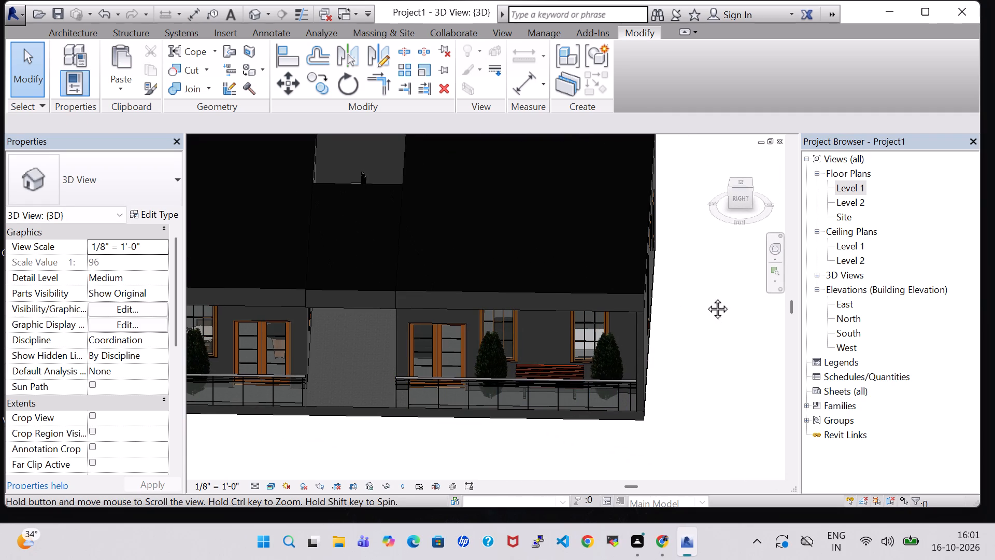
pyautogui.moveTo(706, 297); pyautogui.dragTo(768, 344, button='middle')
pyautogui.keyDown('shift'); pyautogui.moveTo(743, 346); pyautogui.dragTo(749, 349, button='middle'); pyautogui.keyUp('shift')
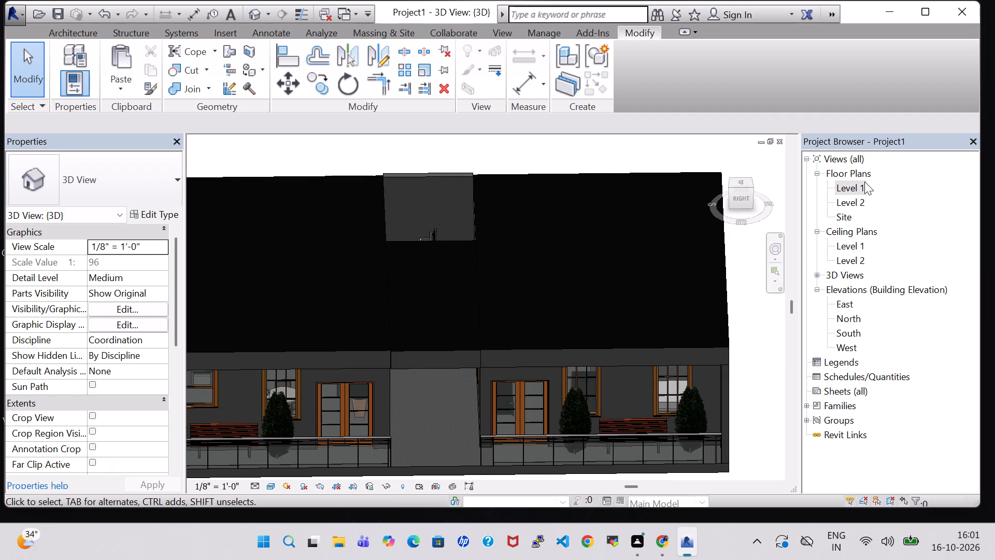
# In the Level 1 plan, assign the Birch material to the structure layer of the Generic - 8" wall type, using the south outer wall.
pyautogui.doubleClick(846, 181)
pyautogui.scroll(-2, 446, 161)
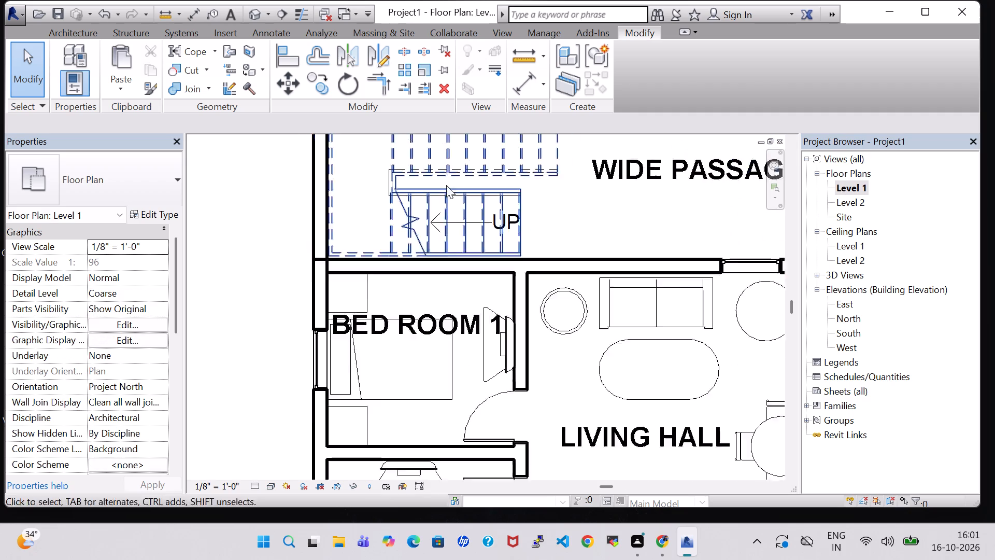
pyautogui.scroll(-4, 446, 185)
pyautogui.scroll(-1, 754, 268)
pyautogui.moveTo(754, 268); pyautogui.dragTo(685, 256, button='middle')
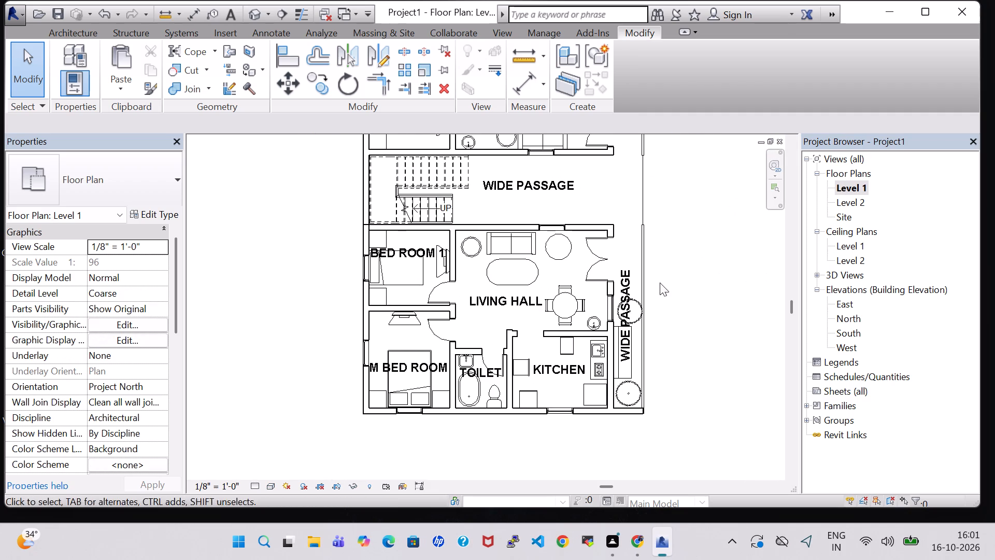
pyautogui.click(518, 412)
pyautogui.click(129, 218)
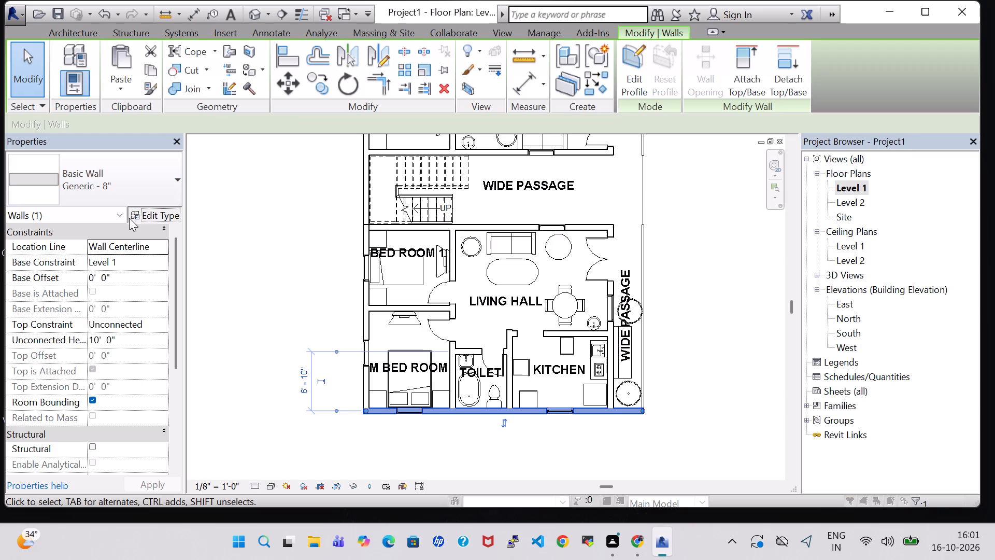
pyautogui.click(857, 230)
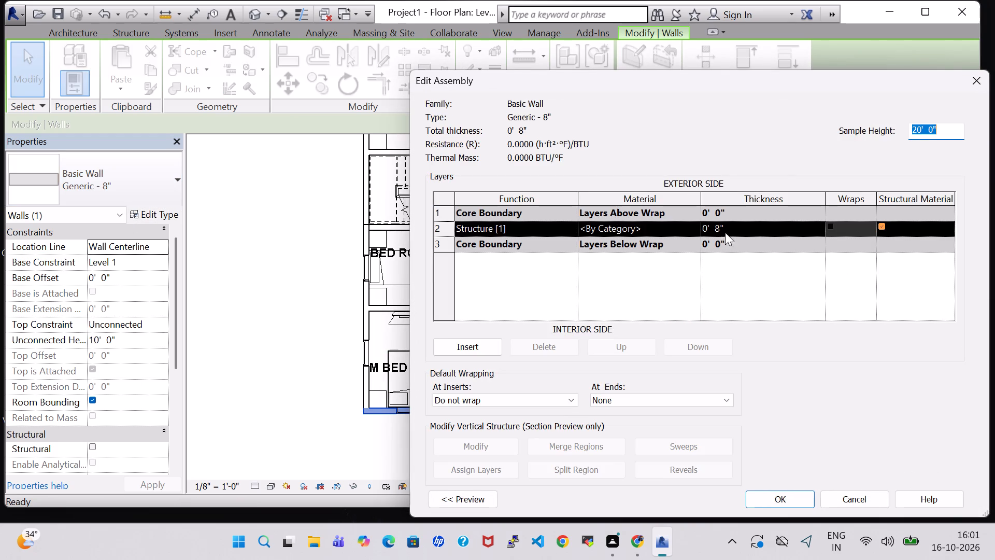
pyautogui.click(662, 227)
pyautogui.click(699, 226)
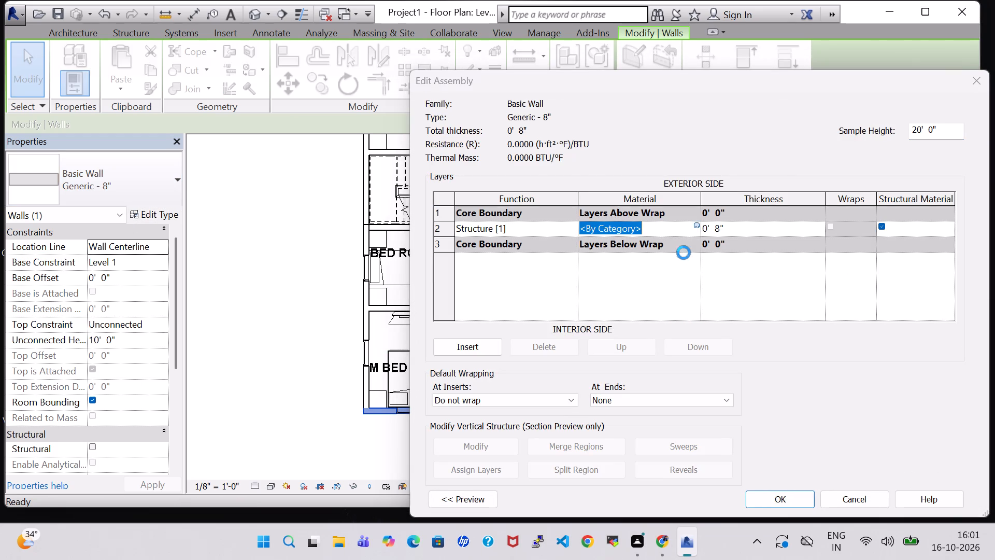
pyautogui.click(173, 326)
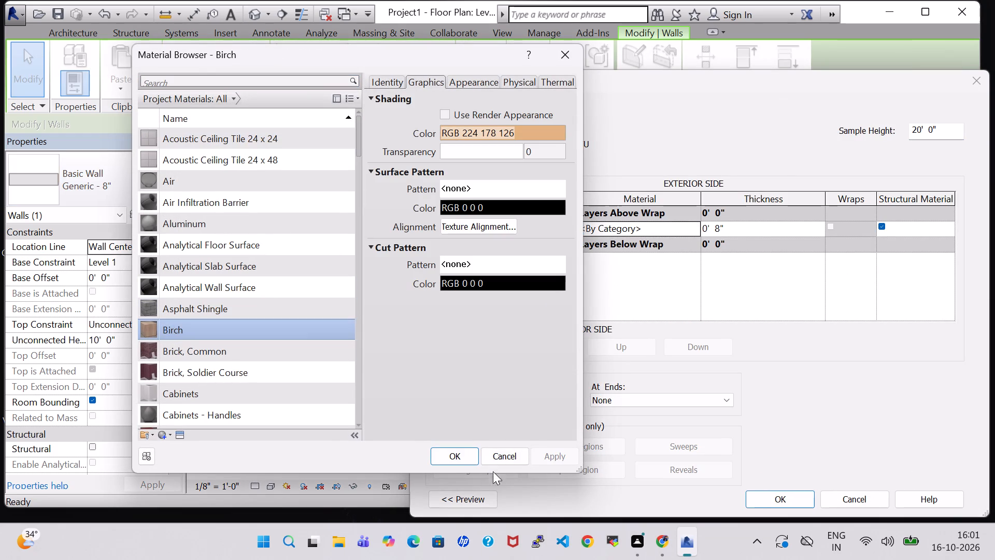
pyautogui.click(471, 455)
pyautogui.click(808, 495)
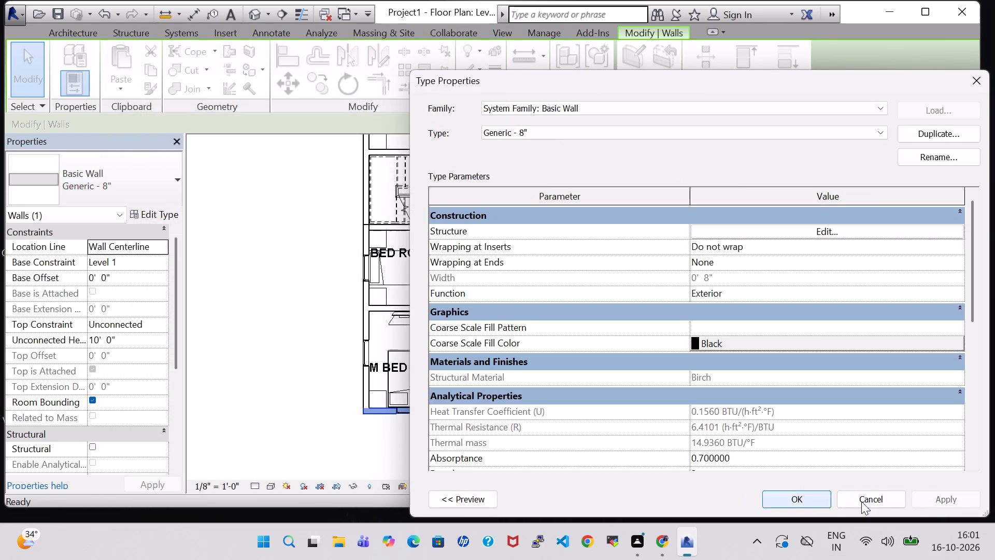
pyautogui.click(941, 502)
pyautogui.click(786, 503)
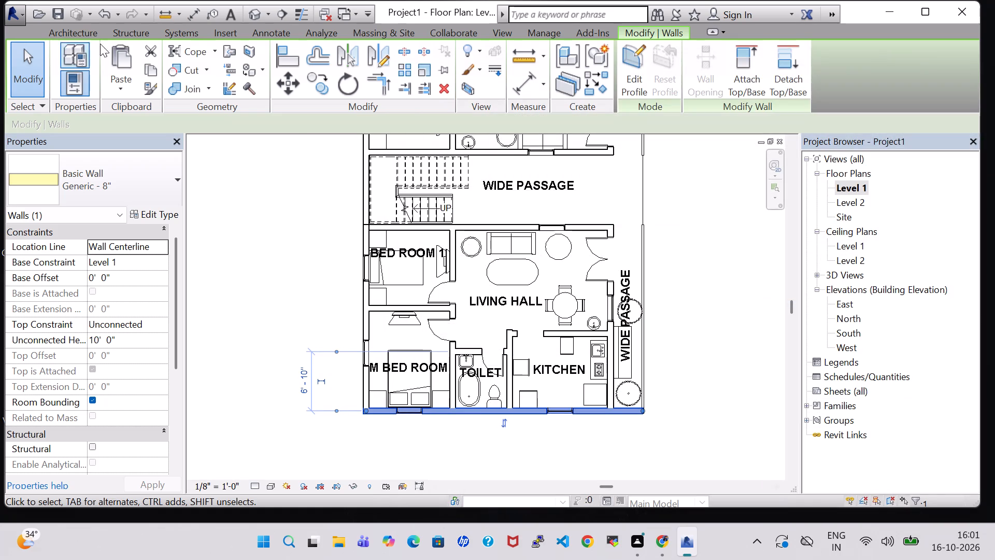
# Hide the Roofs category in the 3D view through its visibility overrides, exposing the rooms and staircase.
pyautogui.click(258, 12)
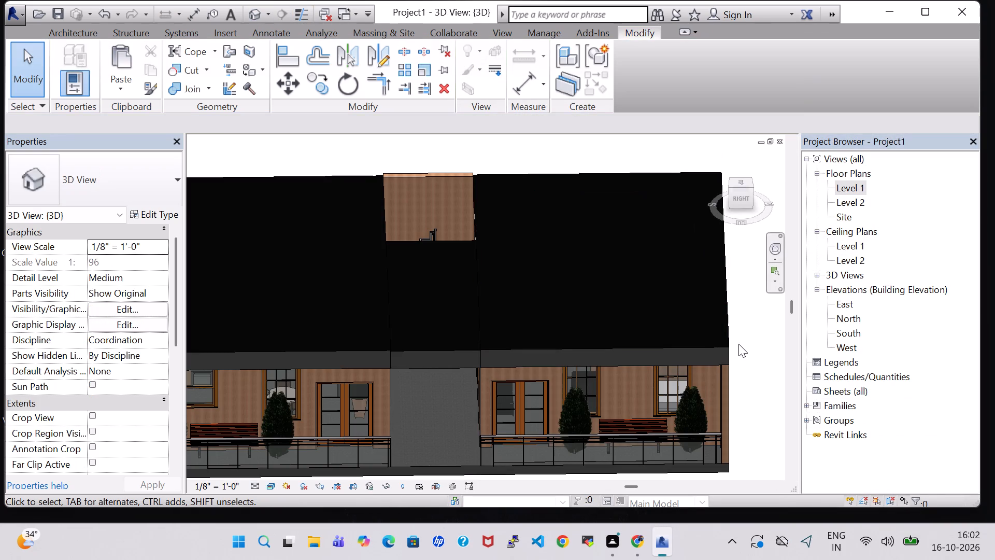
pyautogui.keyDown('shift'); pyautogui.moveTo(746, 347); pyautogui.dragTo(718, 282, button='middle'); pyautogui.keyUp('shift')
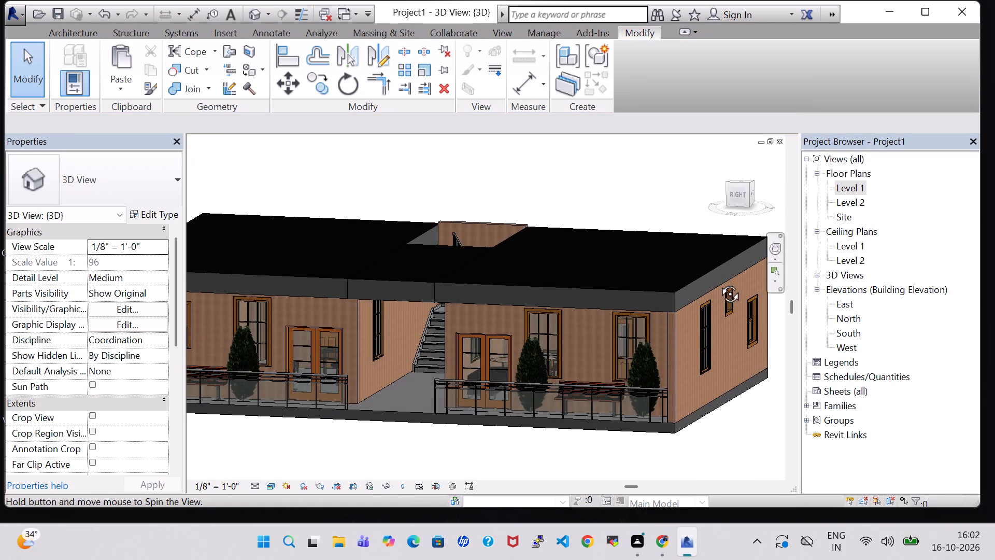
pyautogui.keyDown('shift'); pyautogui.moveTo(718, 282); pyautogui.dragTo(721, 299, button='middle'); pyautogui.keyUp('shift')
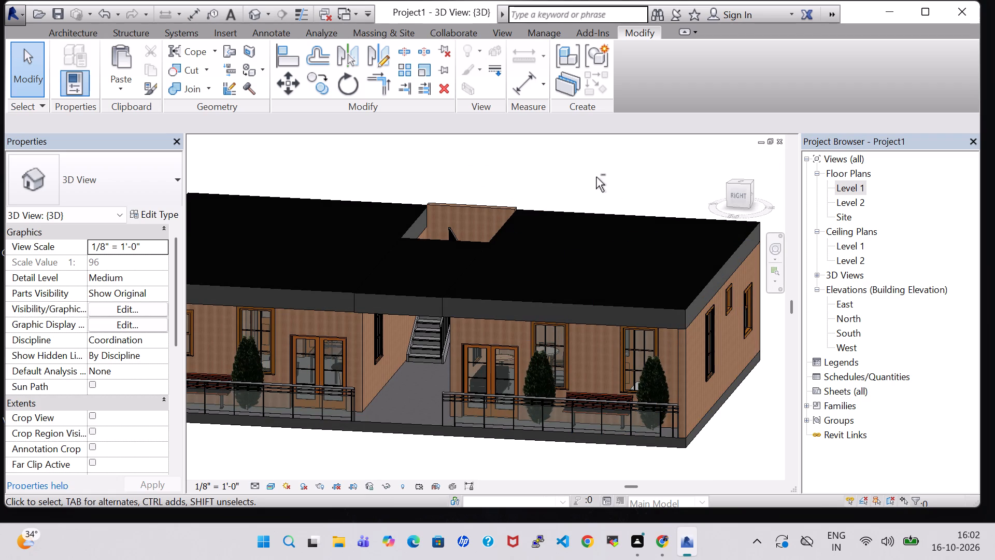
pyautogui.keyDown('shift'); pyautogui.moveTo(598, 174); pyautogui.dragTo(593, 161, button='middle'); pyautogui.keyUp('shift')
pyautogui.write('vv')
pyautogui.click(212, 228)
pyautogui.press('r')
pyautogui.scroll(-2, 204, 244)
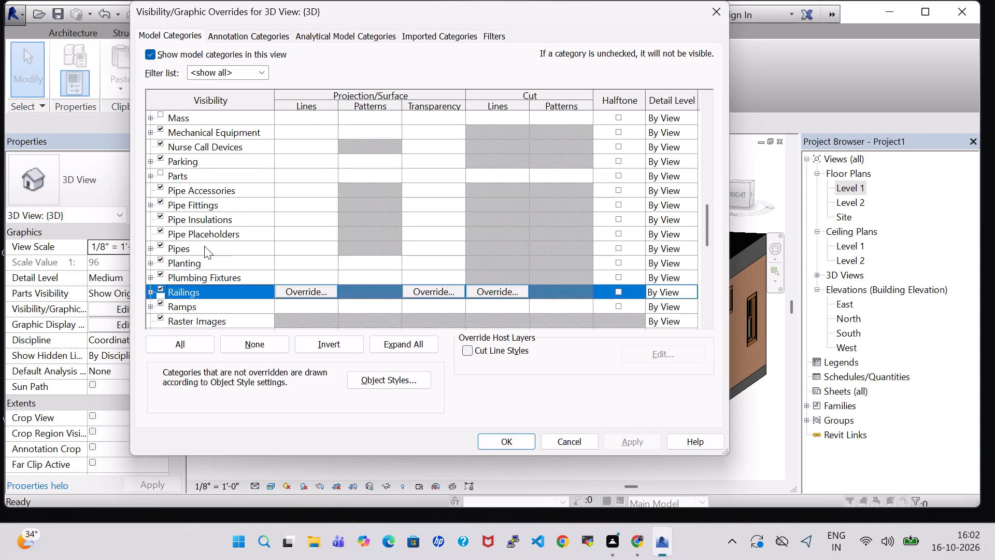
pyautogui.scroll(-5, 204, 246)
pyautogui.click(161, 259)
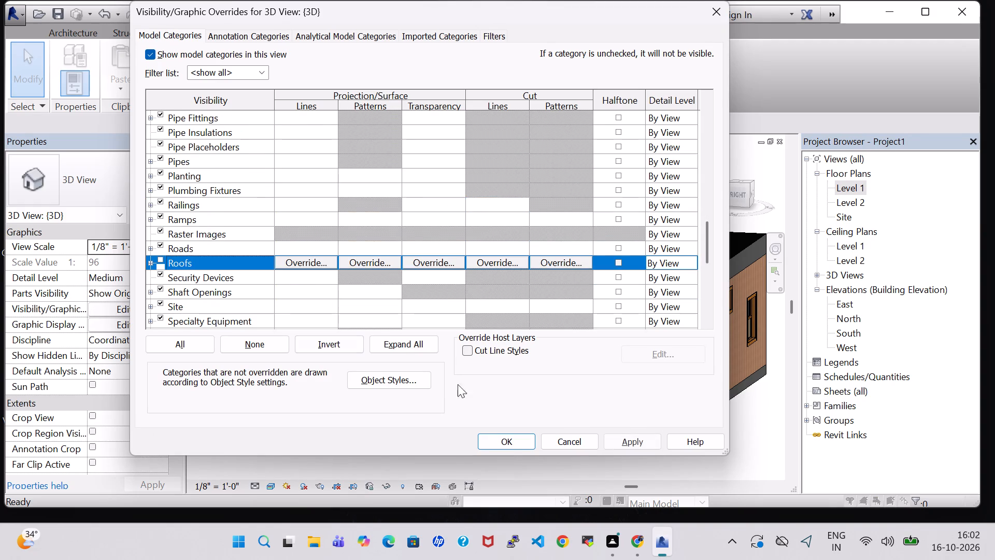
pyautogui.click(634, 443)
pyautogui.click(489, 443)
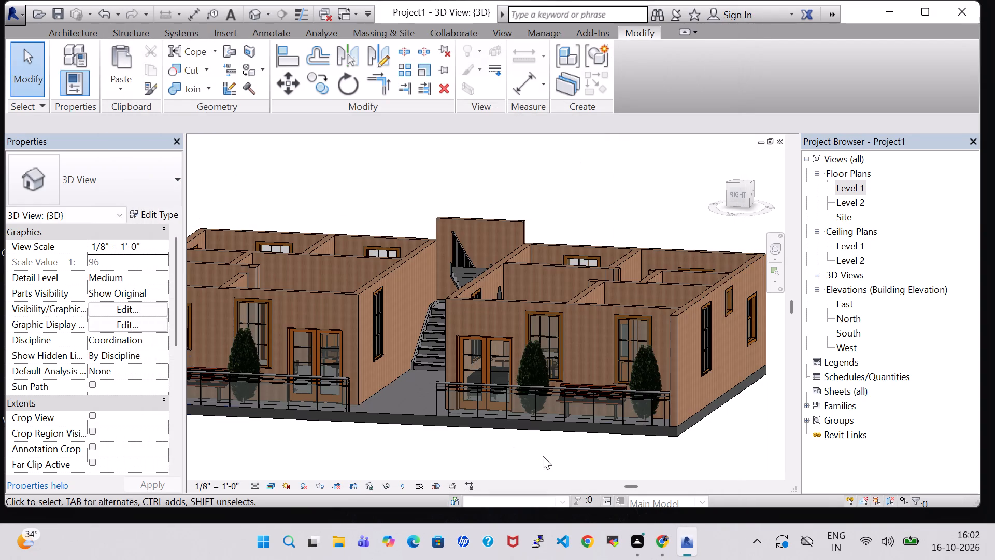
pyautogui.keyDown('shift'); pyautogui.moveTo(600, 178); pyautogui.dragTo(624, 220, button='middle'); pyautogui.keyUp('shift')
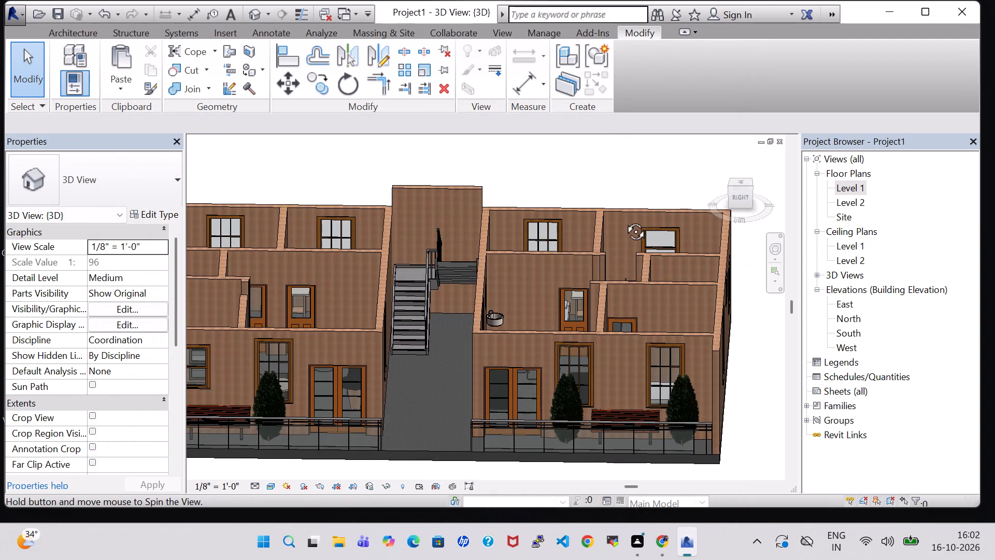
# Turn the Roofs category back on in the 3D view's visibility overrides.
pyautogui.keyDown('shift'); pyautogui.moveTo(624, 220); pyautogui.dragTo(638, 276, button='middle'); pyautogui.keyUp('shift')
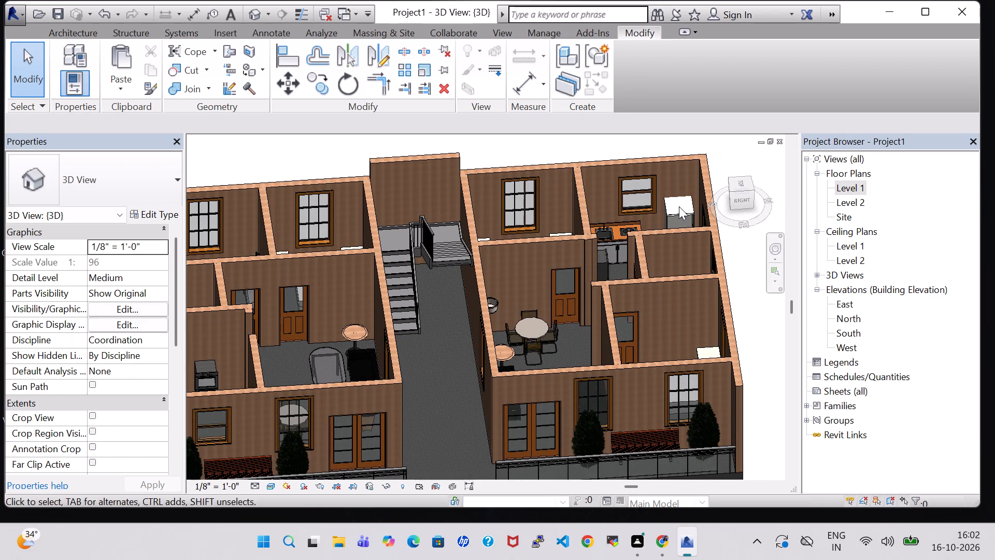
pyautogui.write('vv')
pyautogui.click(223, 200)
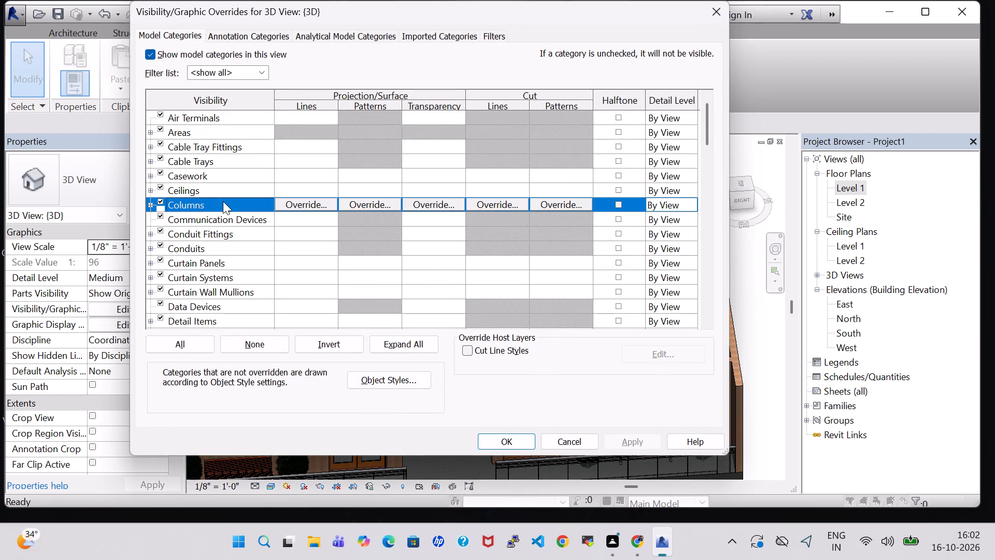
pyautogui.press('r')
pyautogui.scroll(-7, 217, 202)
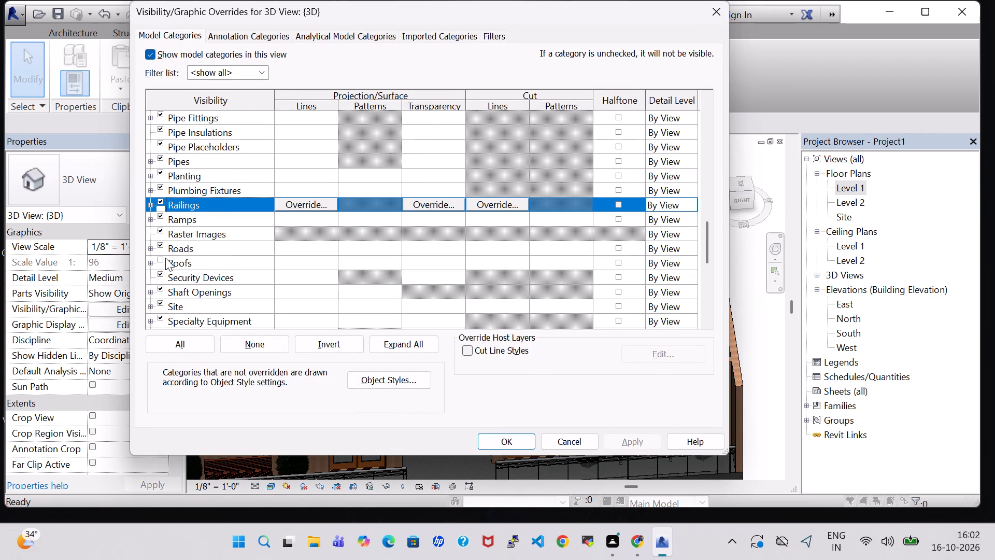
pyautogui.click(161, 259)
pyautogui.click(624, 444)
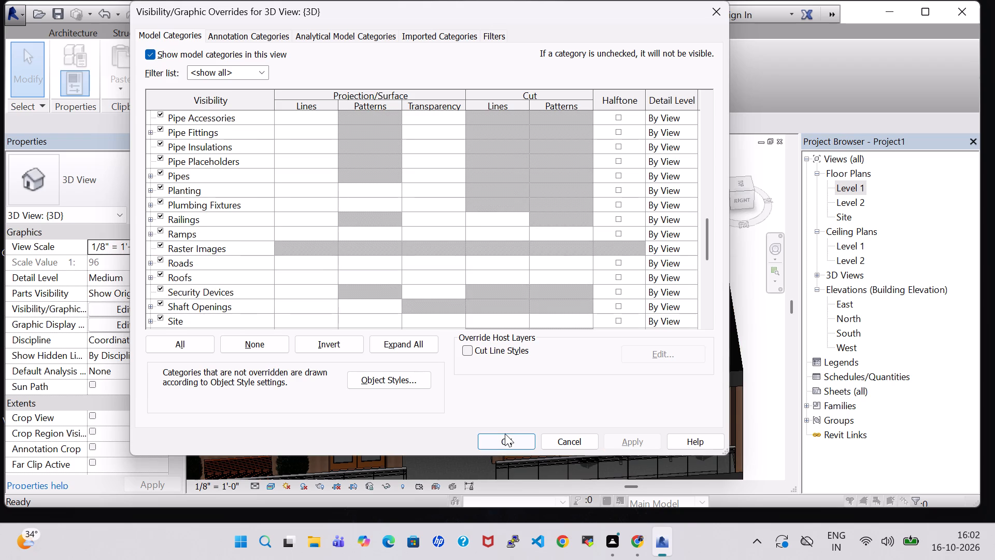
pyautogui.click(506, 438)
# In the Level 1 plan, duplicate the Generic - 8" type of the wall between the bedrooms and living hall as "inner wall".
pyautogui.doubleClick(863, 193)
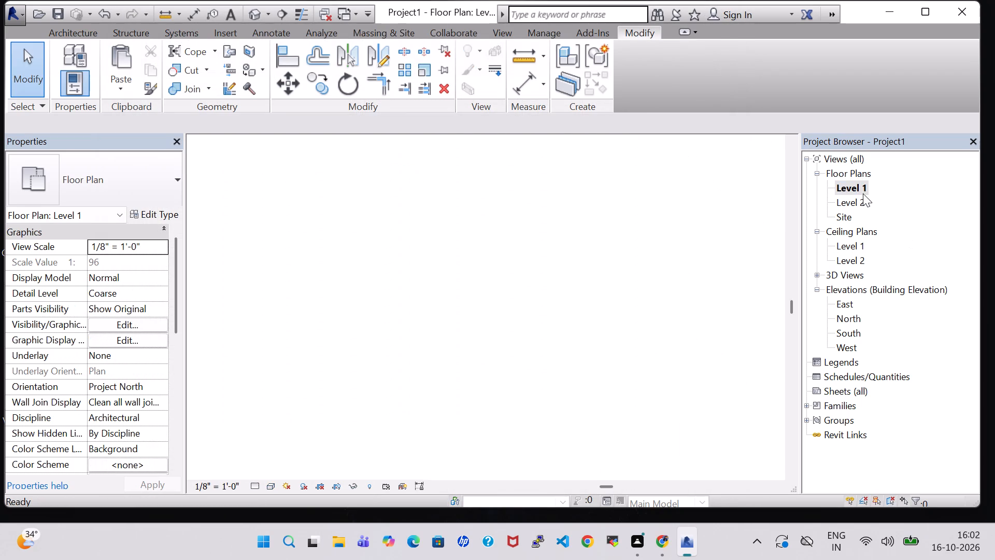
pyautogui.scroll(-2, 733, 222)
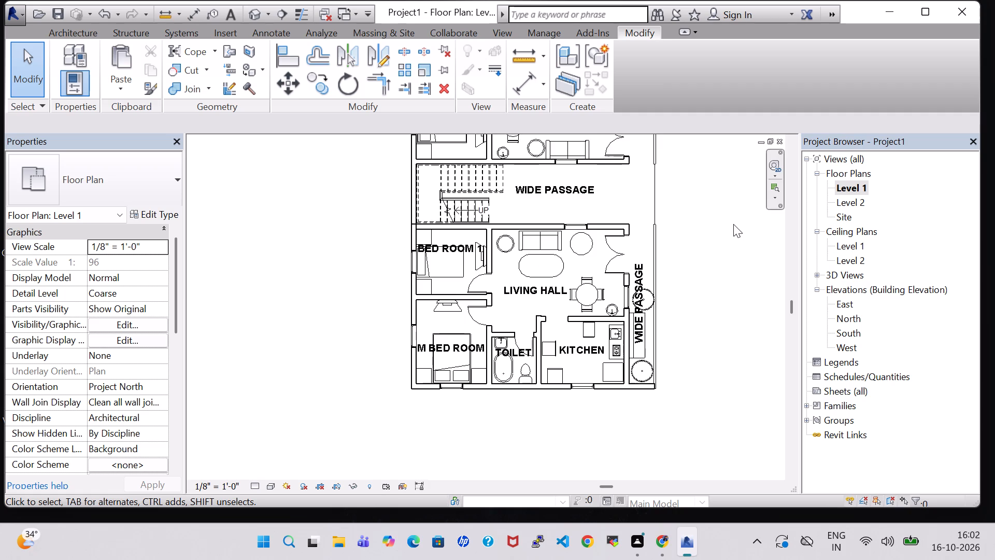
pyautogui.scroll(3, 528, 263)
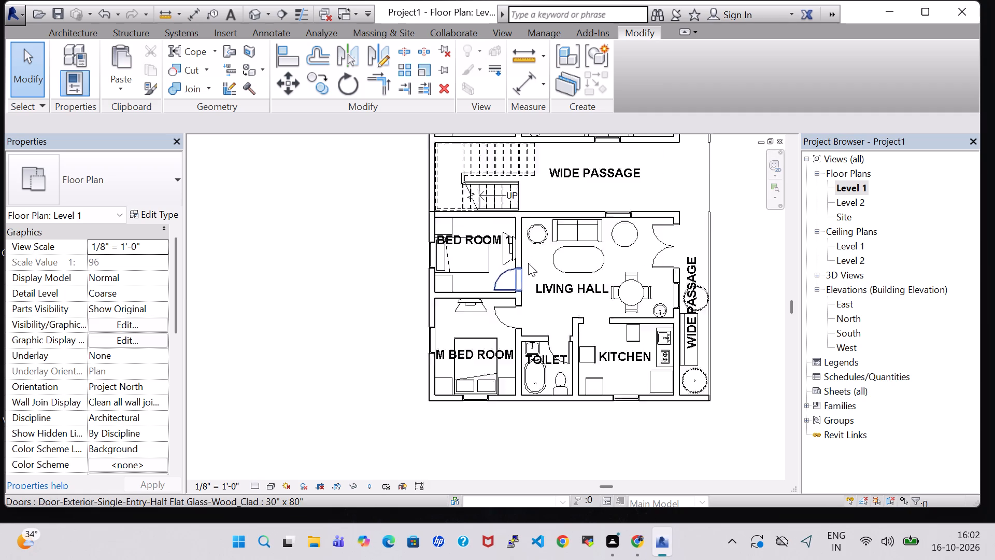
pyautogui.scroll(2, 528, 263)
pyautogui.click(523, 259)
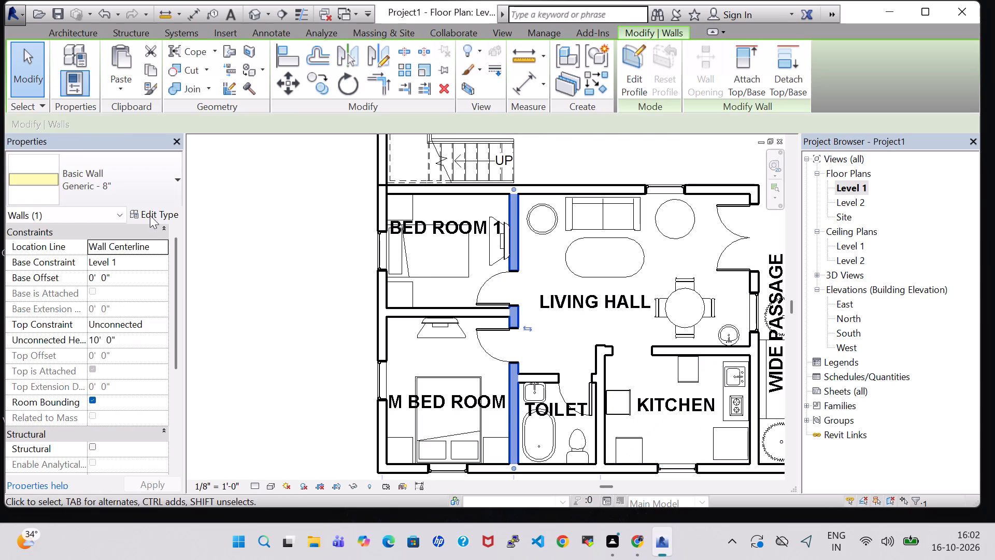
pyautogui.click(150, 215)
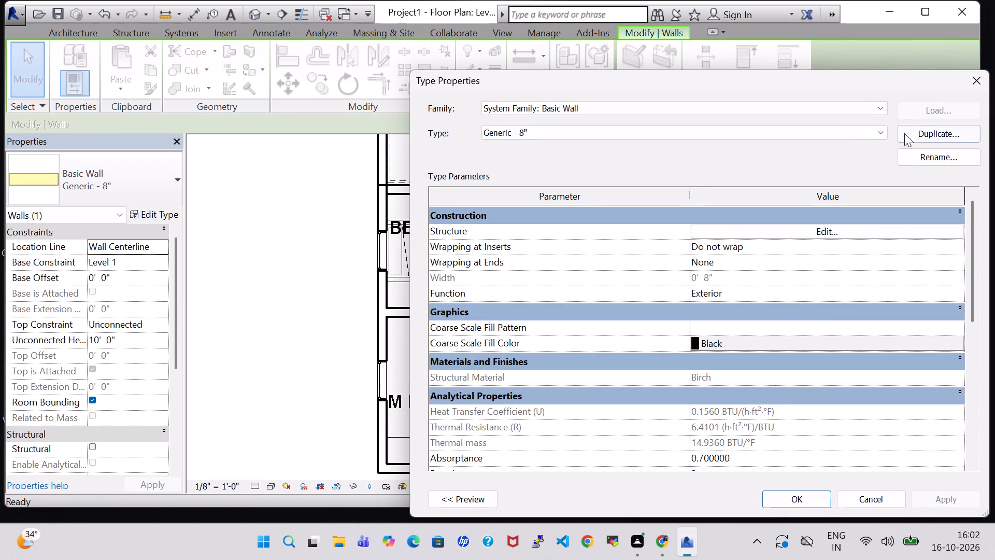
pyautogui.click(915, 128)
pyautogui.press('BackSpace')
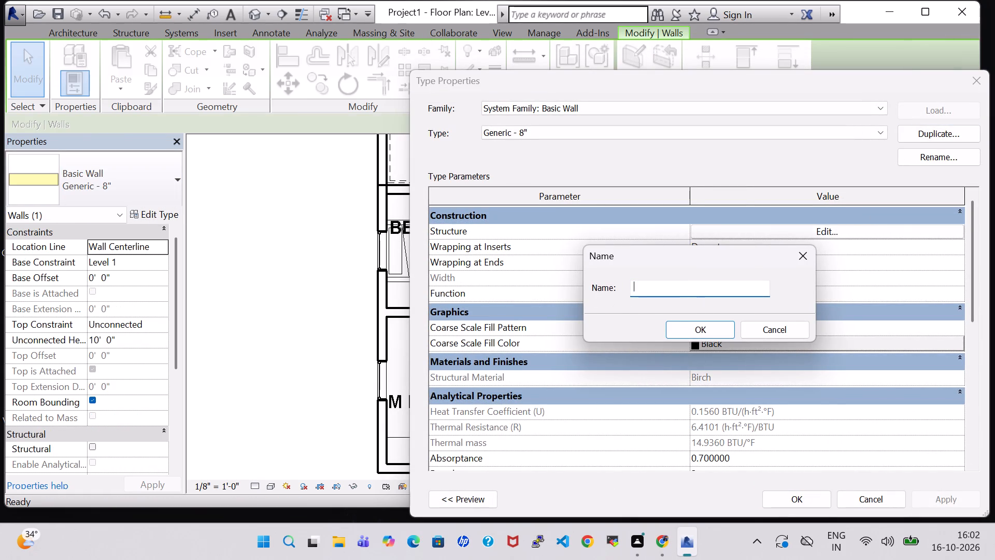
pyautogui.write('inner wall')
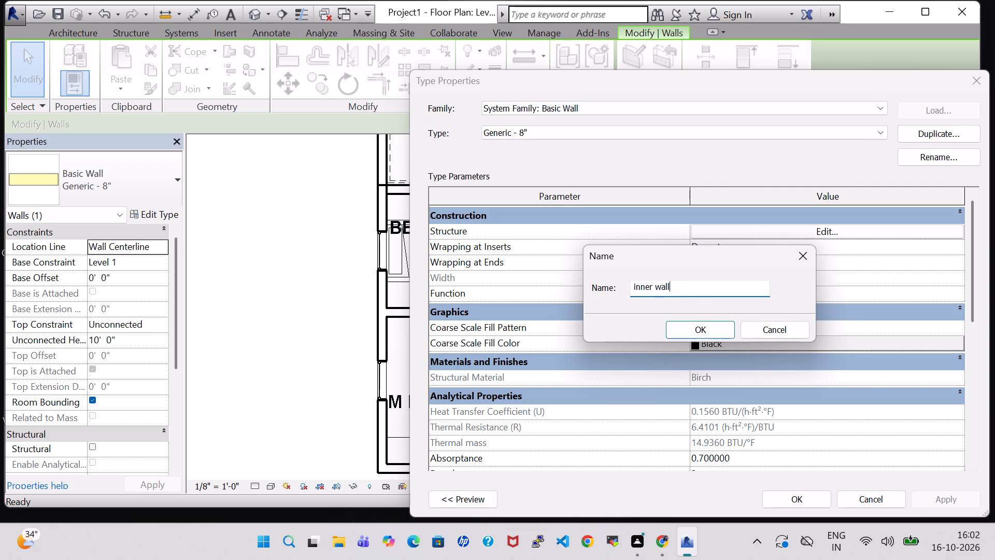
pyautogui.click(711, 325)
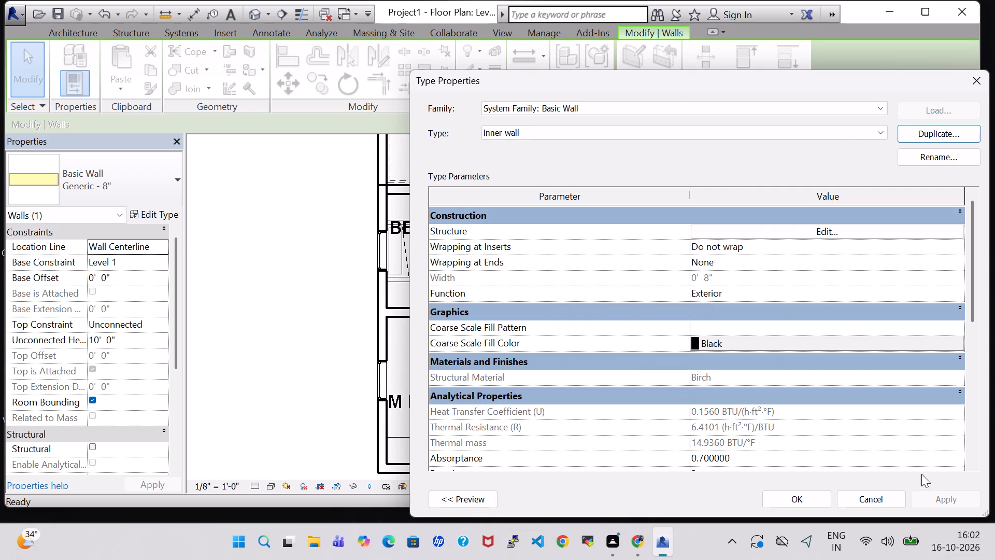
pyautogui.click(808, 495)
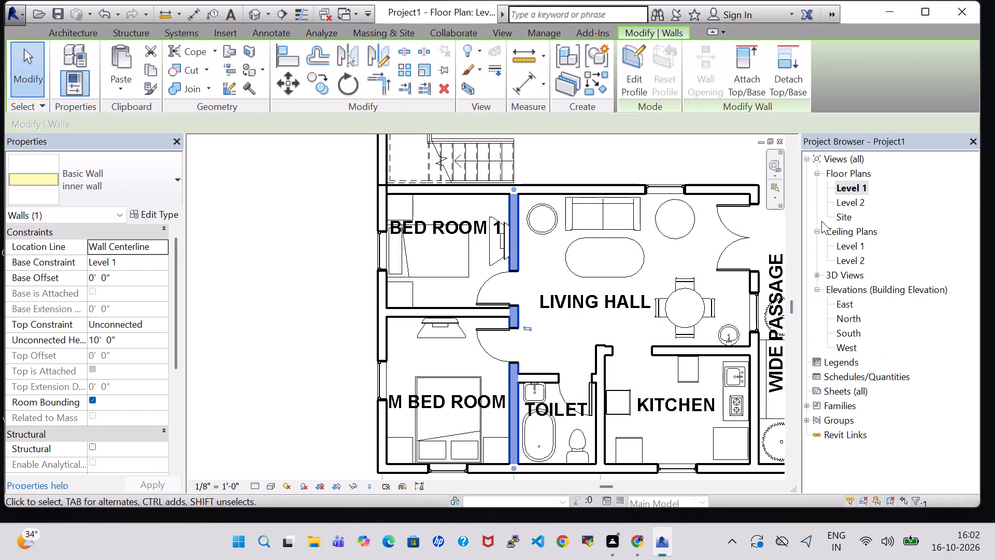
# Set the structure layer thickness of the inner wall type to 0' 6".
pyautogui.click(154, 215)
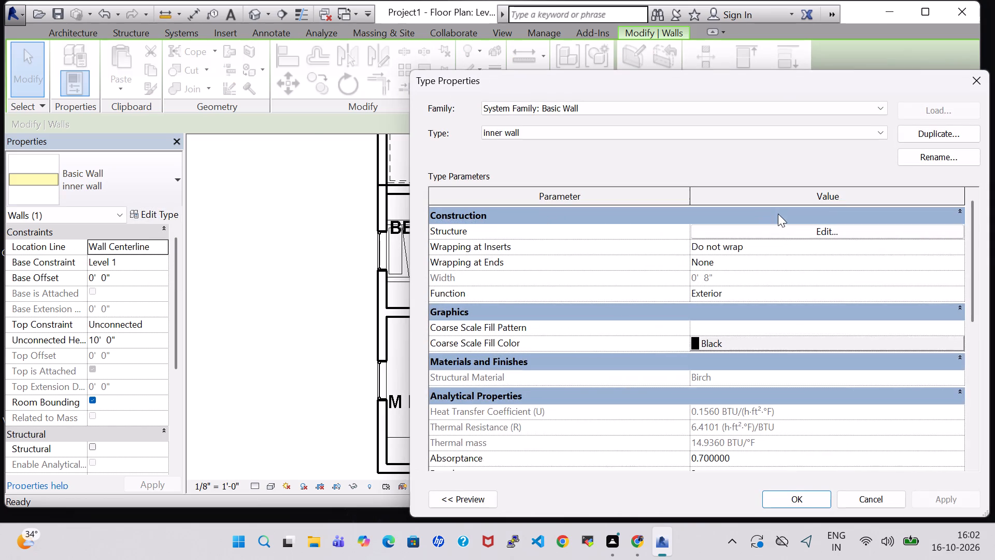
pyautogui.click(820, 232)
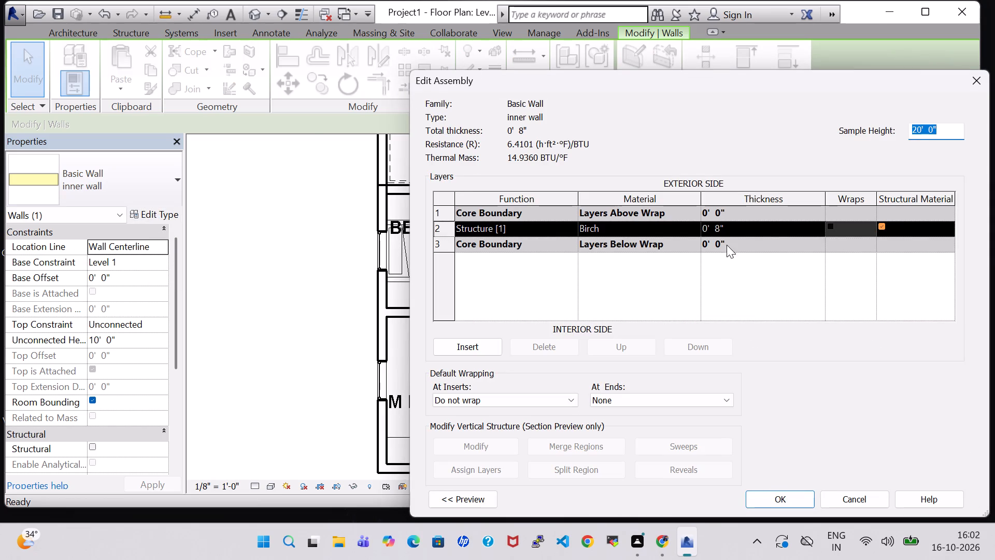
pyautogui.click(720, 226)
pyautogui.press('BackSpace')
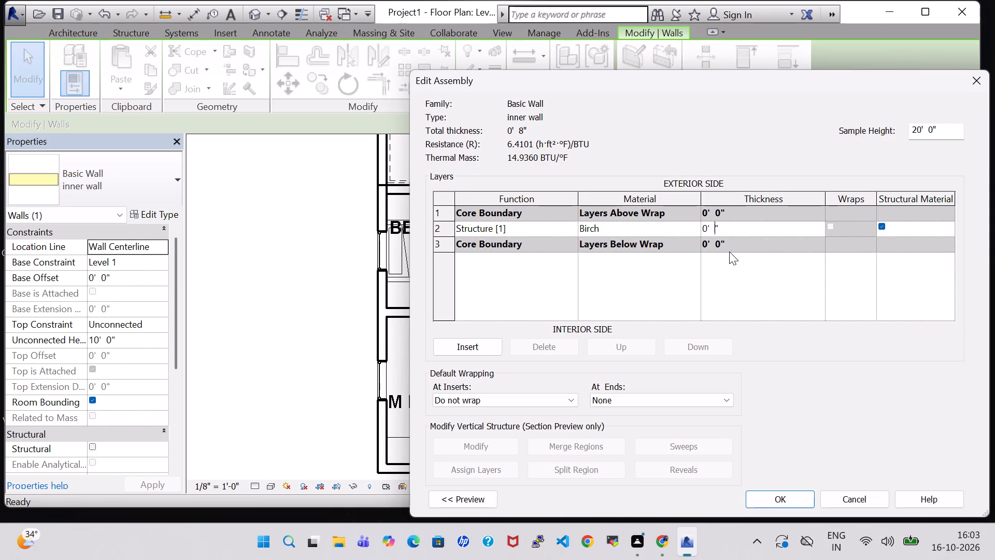
pyautogui.press('6')
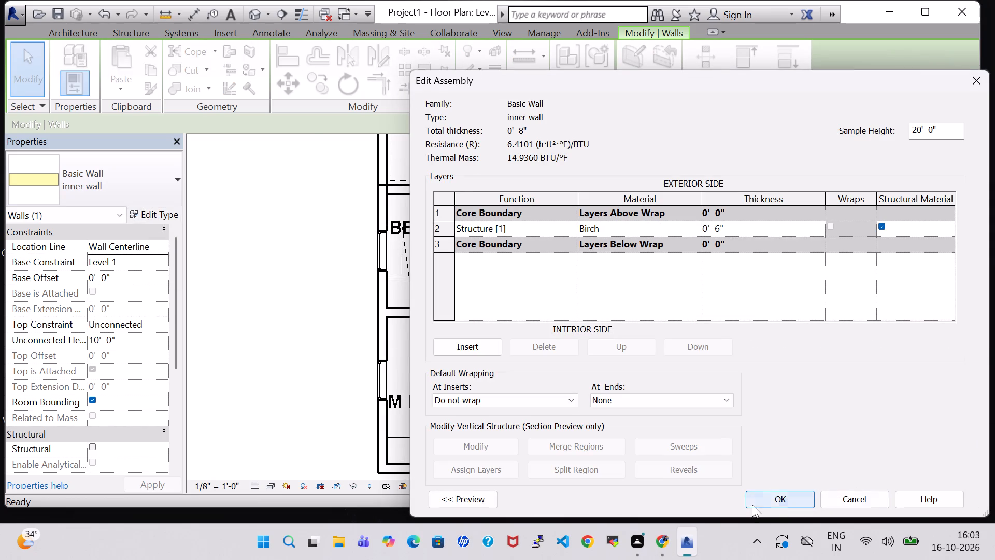
pyautogui.click(752, 505)
pyautogui.click(934, 501)
pyautogui.click(787, 493)
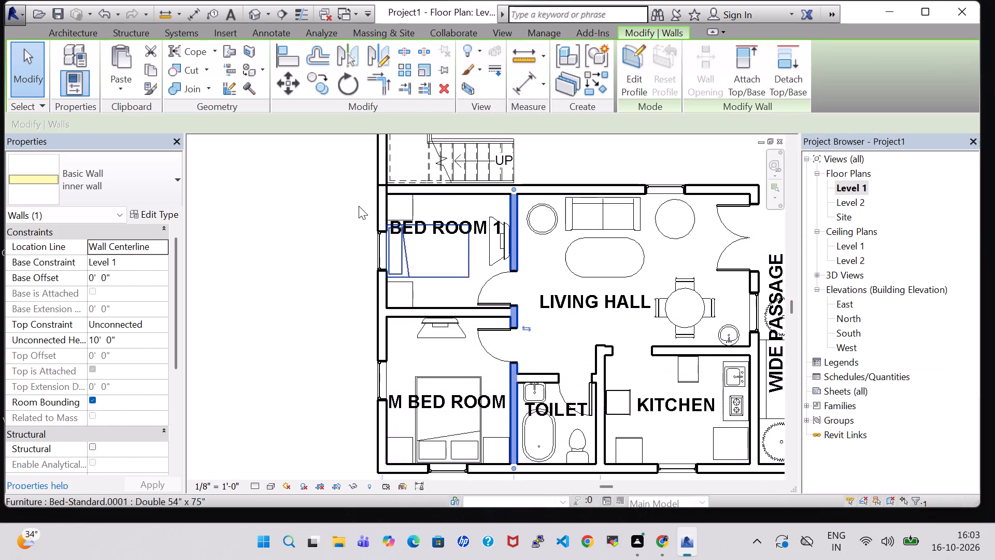
pyautogui.click(286, 232)
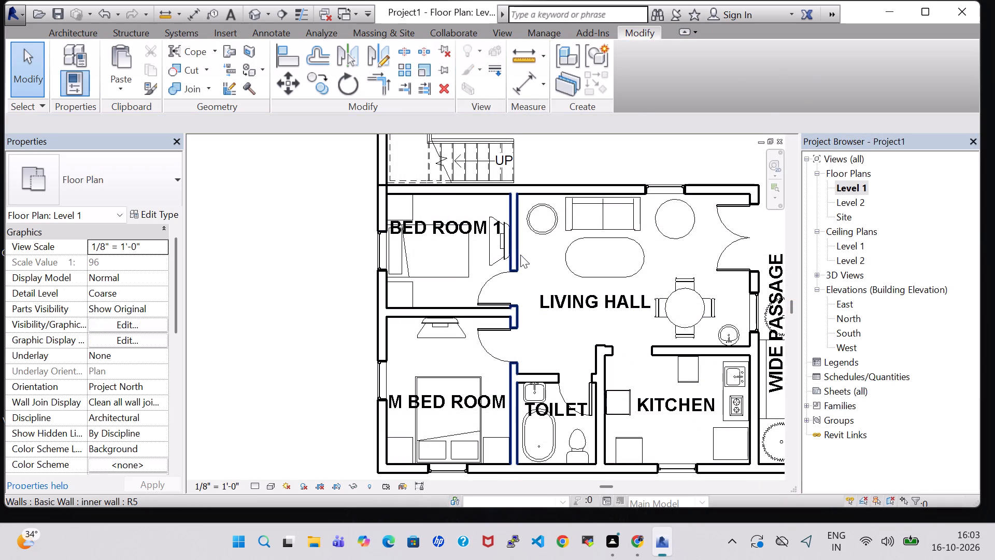
# Change the toilet's door wall facing the living hall to the inner wall type.
pyautogui.click(520, 255)
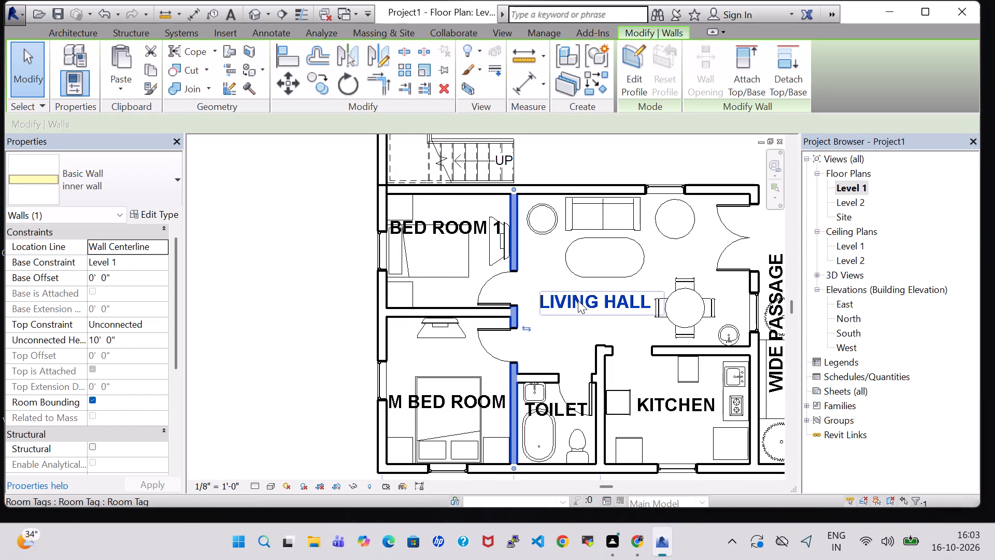
pyautogui.scroll(-1, 578, 300)
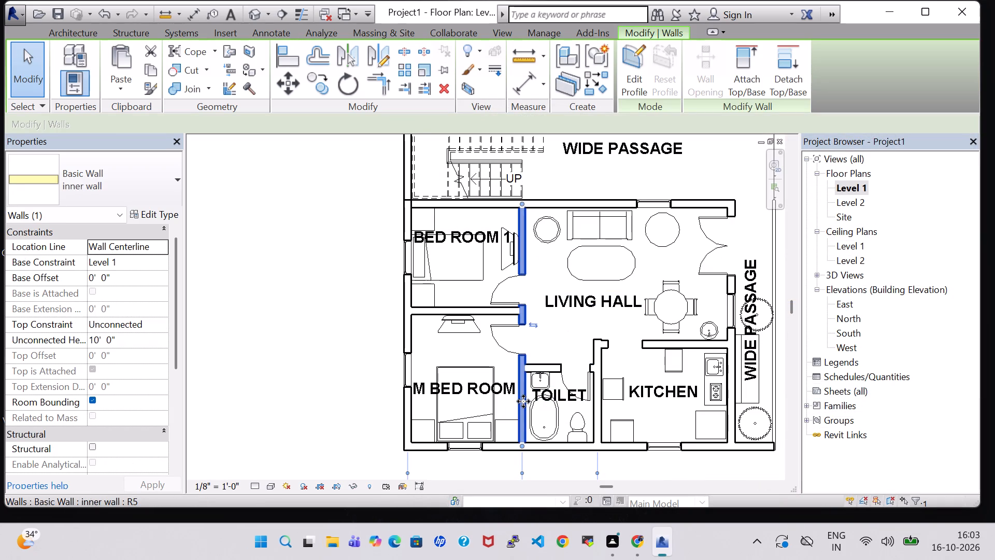
pyautogui.scroll(4, 548, 366)
pyautogui.click(547, 363)
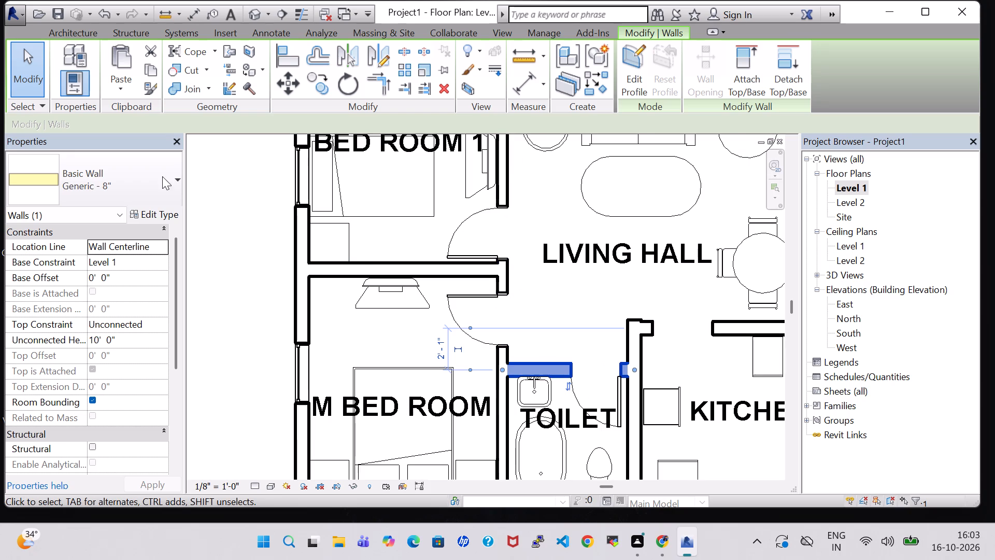
pyautogui.click(162, 176)
pyautogui.scroll(-3, 89, 305)
pyautogui.scroll(5, 87, 367)
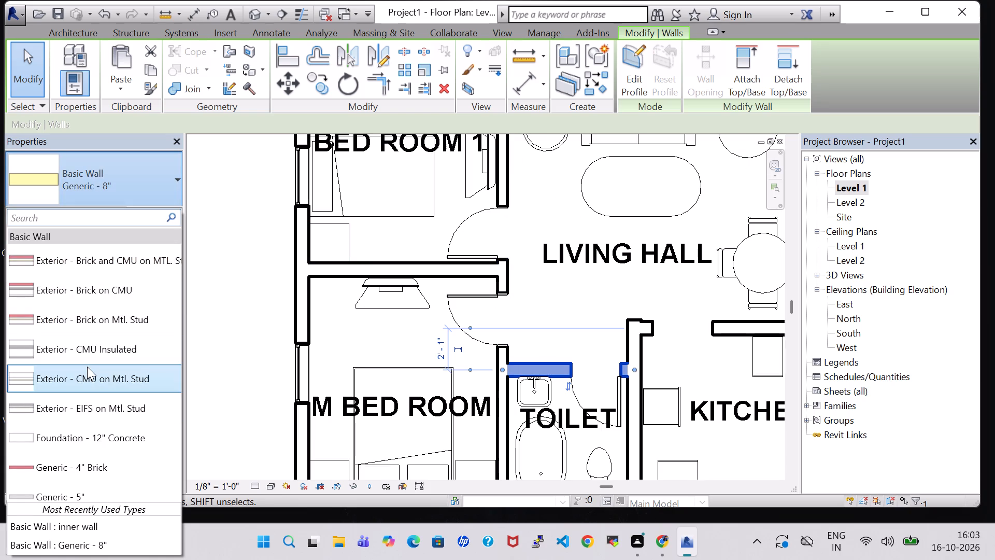
pyautogui.scroll(-10, 87, 367)
pyautogui.scroll(-3, 82, 461)
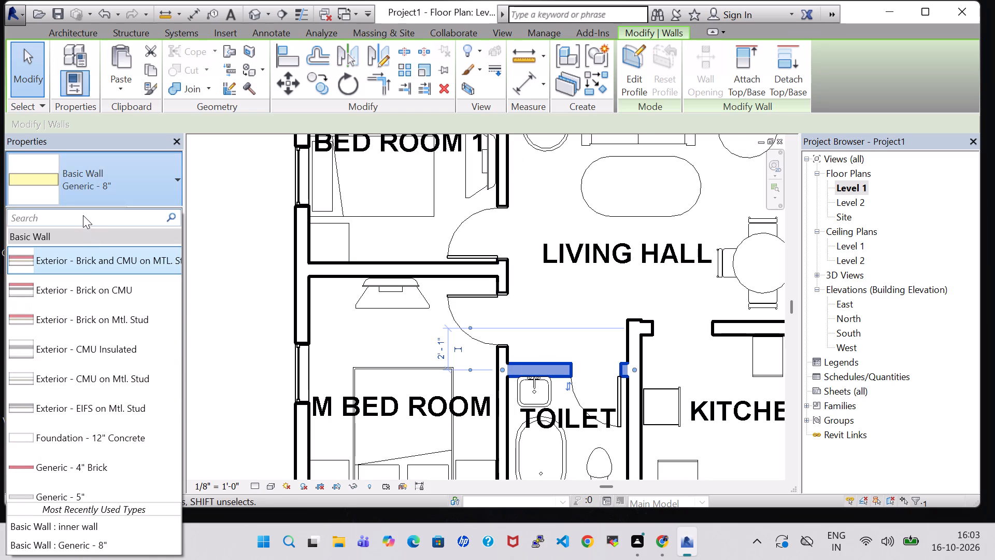
pyautogui.press('i')
pyautogui.press('n')
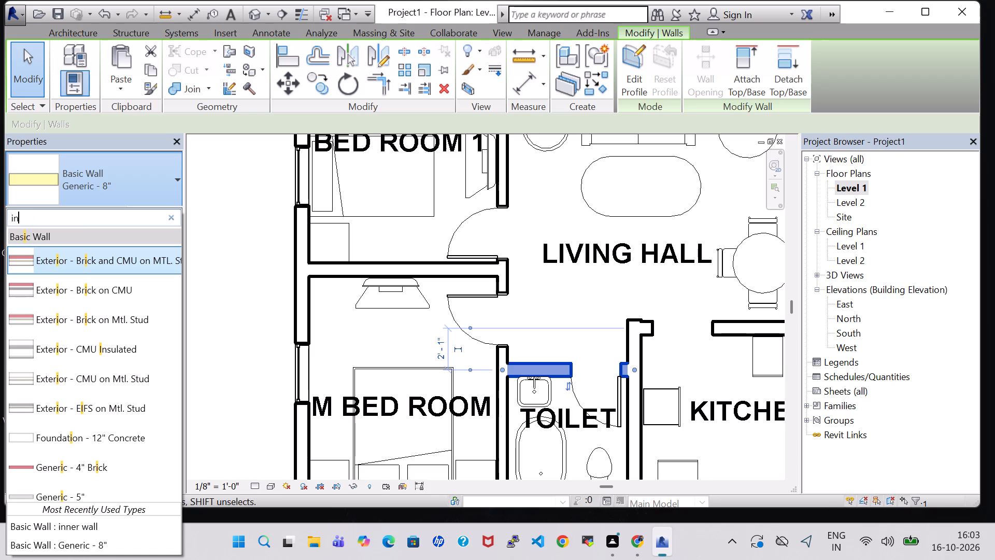
pyautogui.click(42, 299)
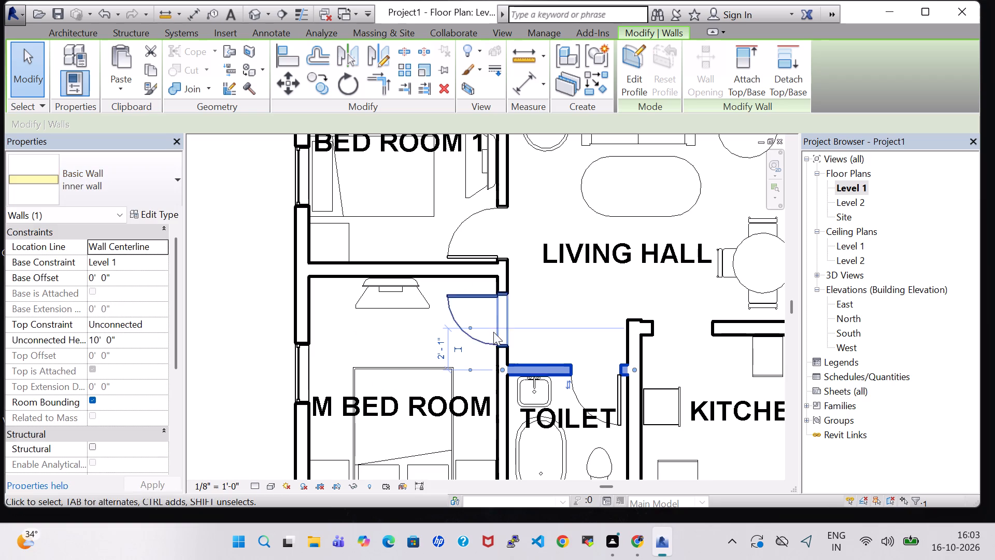
# Change the wall between toilet and kitchen and the wall between kitchen and living hall to the inner wall type.
pyautogui.scroll(-2, 494, 332)
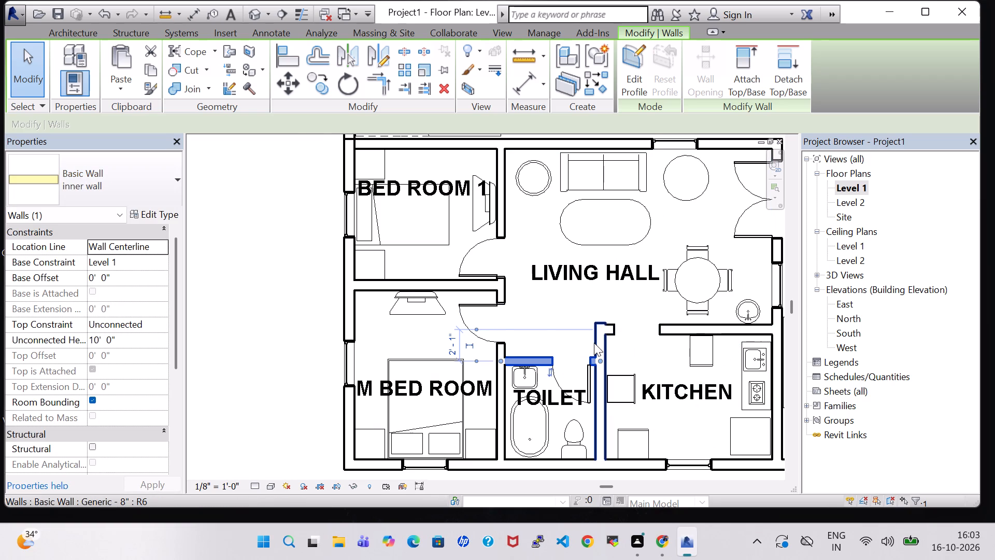
pyautogui.click(598, 343)
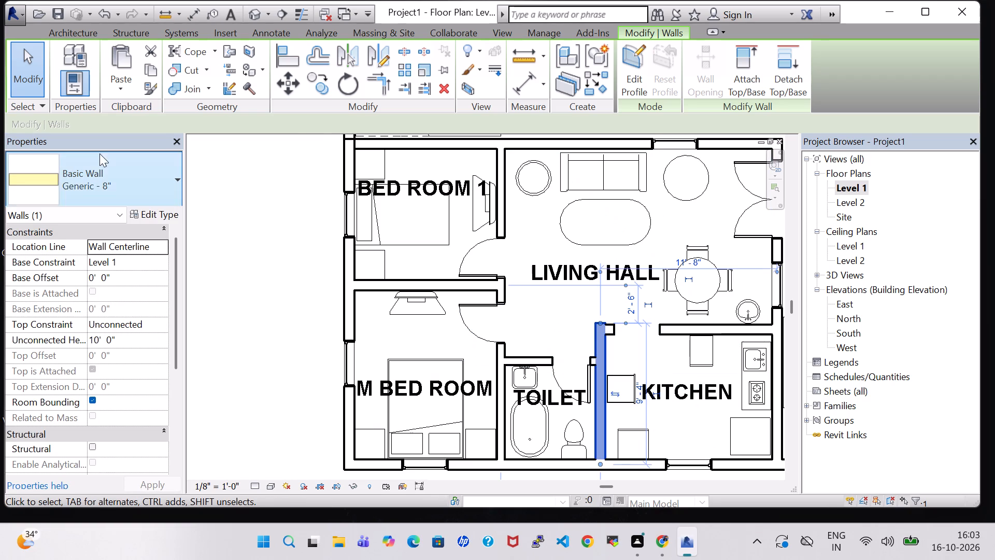
pyautogui.click(115, 173)
pyautogui.click(88, 419)
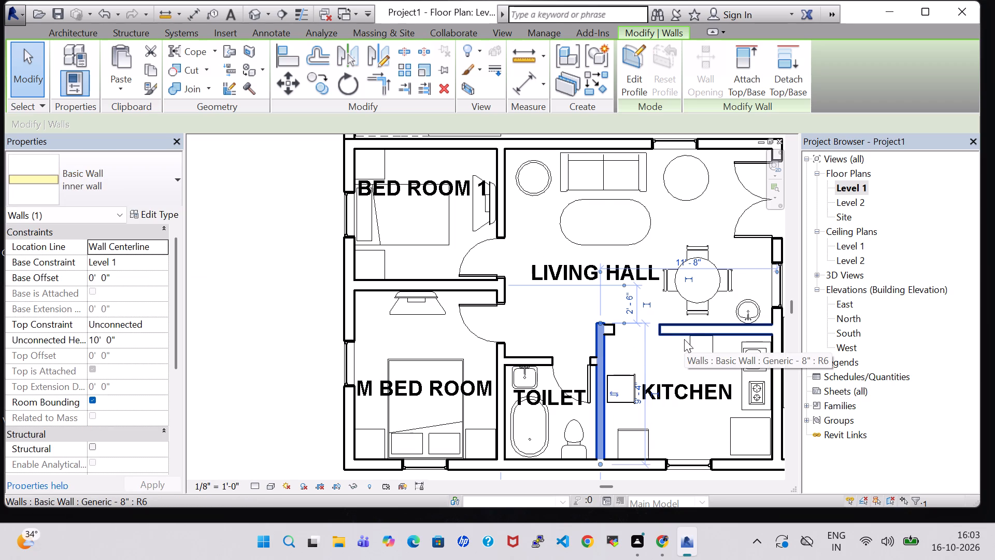
pyautogui.click(685, 333)
pyautogui.click(107, 199)
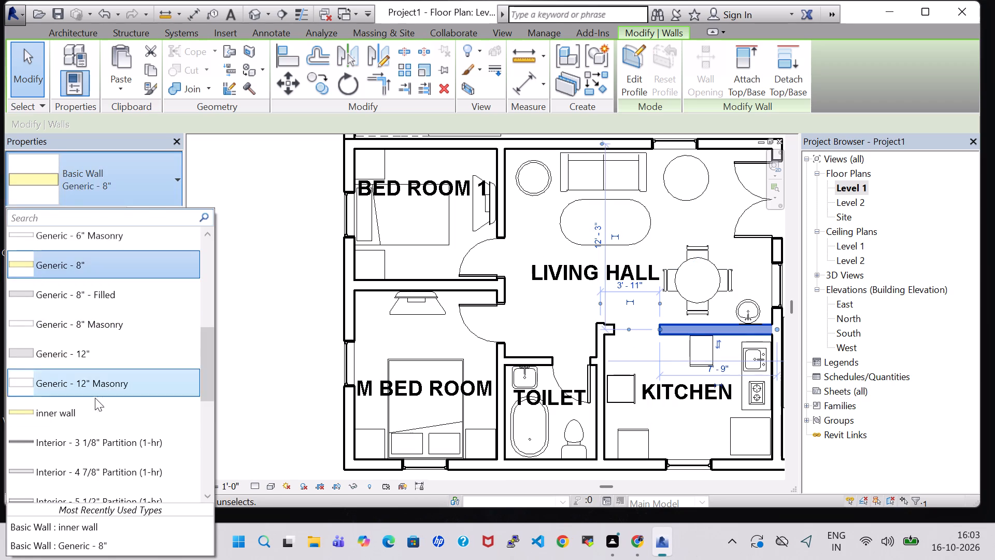
pyautogui.click(95, 405)
pyautogui.scroll(-2, 222, 374)
pyautogui.click(240, 353)
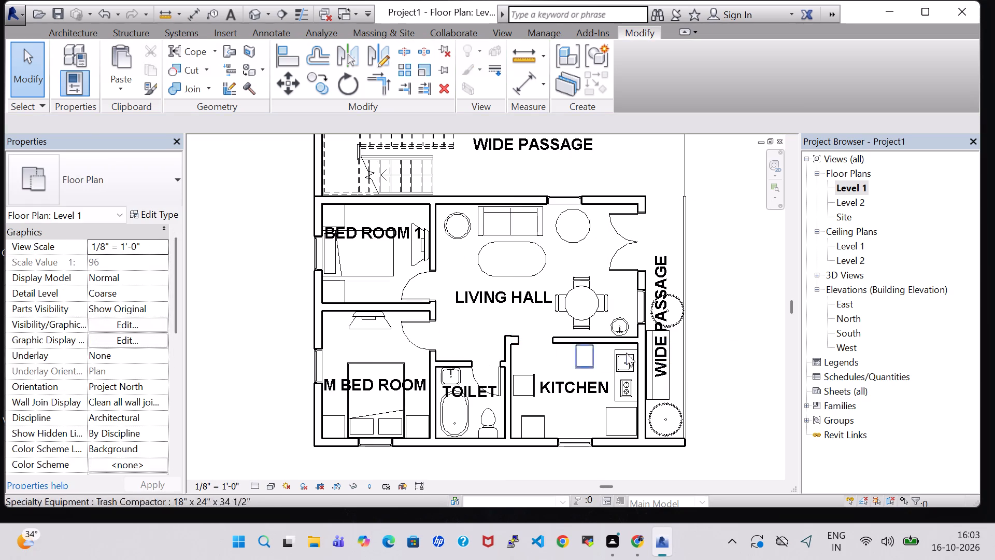
# Check the wall types of the wall beside the bedrooms and the toilet's door wall.
pyautogui.click(432, 388)
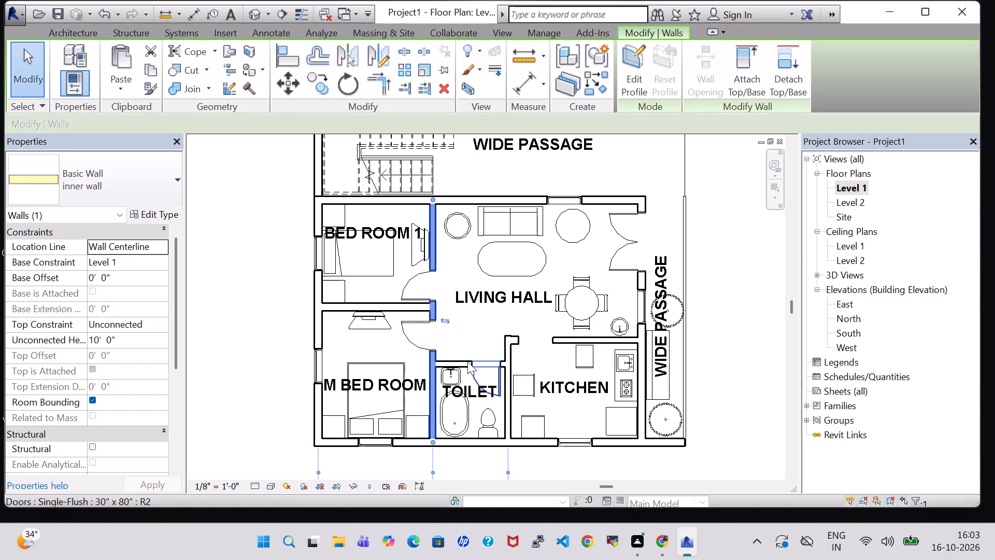
pyautogui.click(467, 361)
pyautogui.click(734, 330)
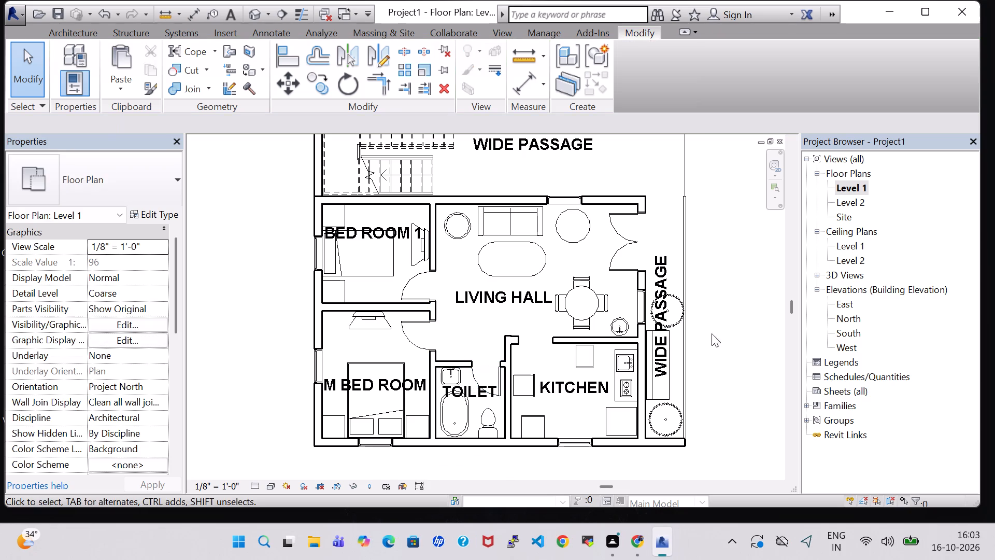
pyautogui.click(457, 365)
pyautogui.click(735, 346)
pyautogui.click(462, 361)
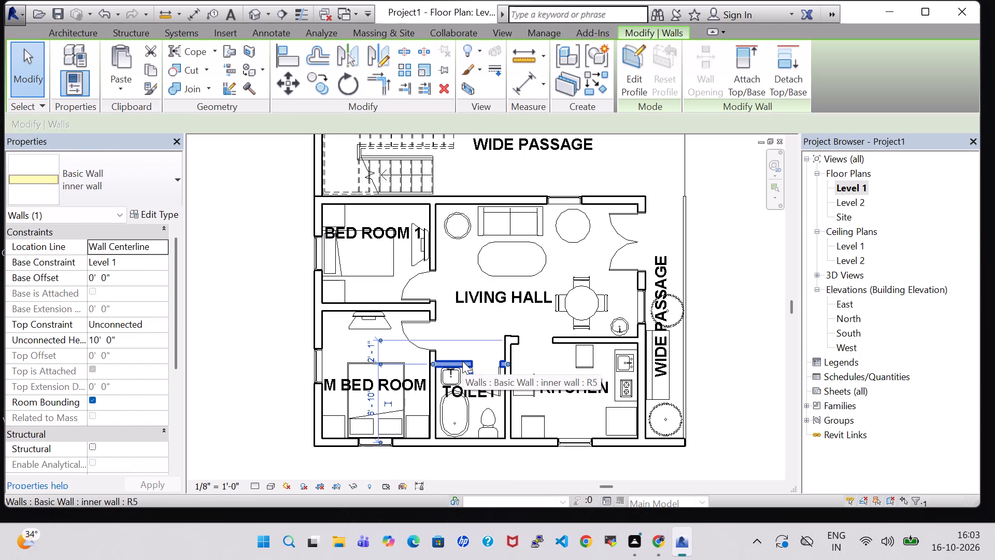
# Change the wall between the master bedroom and living hall in the upper unit of the plan to the inner wall type.
pyautogui.scroll(4, 462, 361)
pyautogui.scroll(-2, 462, 361)
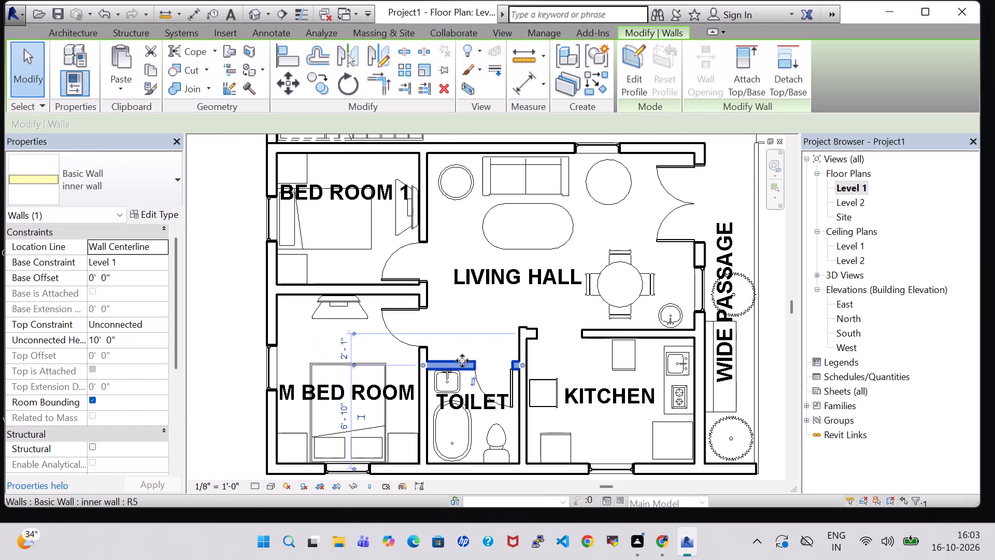
pyautogui.scroll(-1, 462, 361)
pyautogui.click(758, 354)
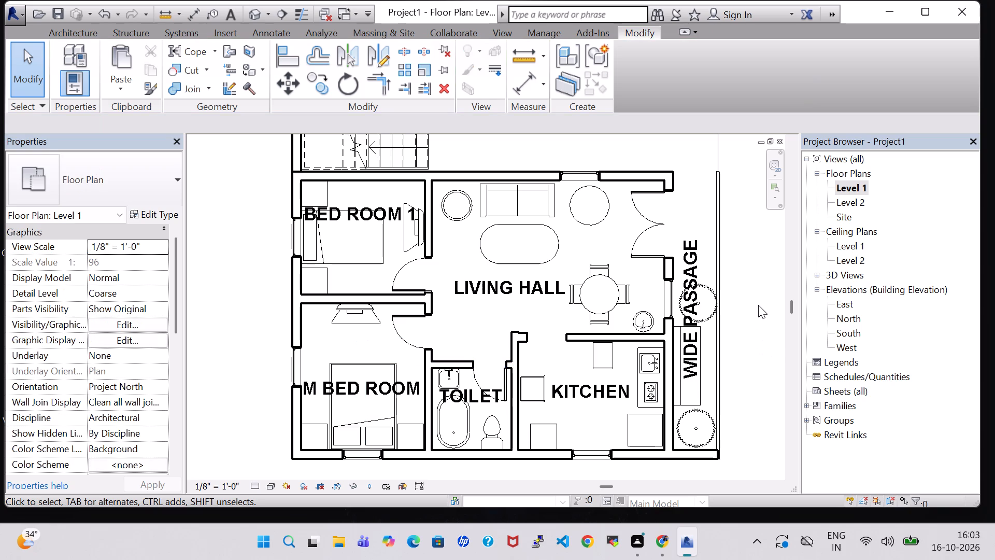
pyautogui.moveTo(758, 302); pyautogui.dragTo(774, 501, button='middle')
pyautogui.scroll(-1, 753, 428)
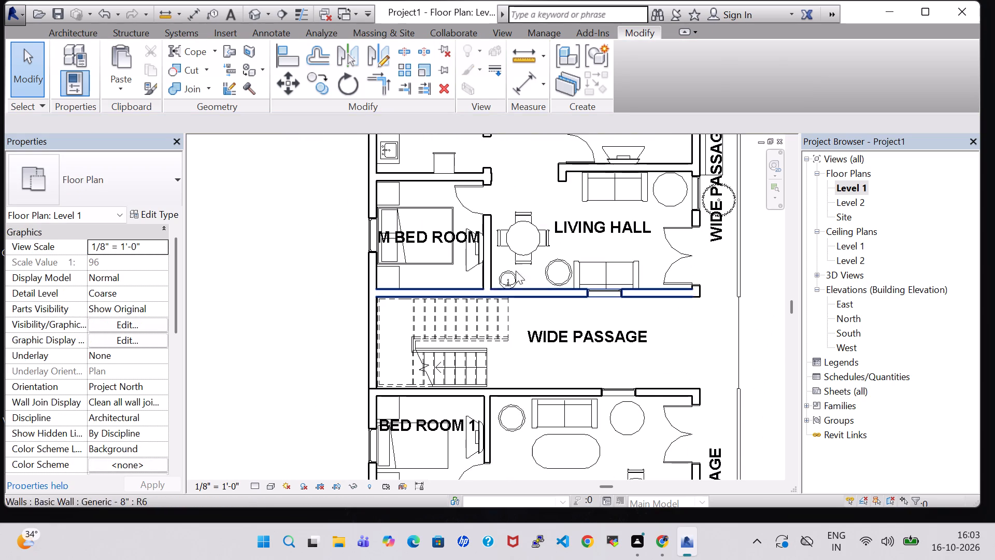
pyautogui.click(491, 257)
pyautogui.click(148, 190)
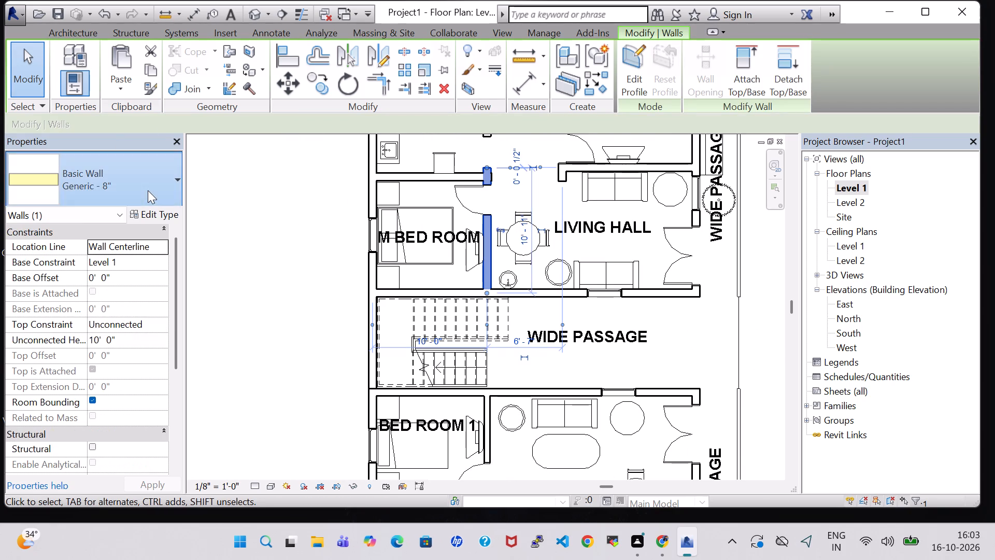
pyautogui.click(117, 410)
# Change the upper unit's wall between kitchen and toilet and the toilet's door wall to the inner wall type.
pyautogui.scroll(-3, 429, 311)
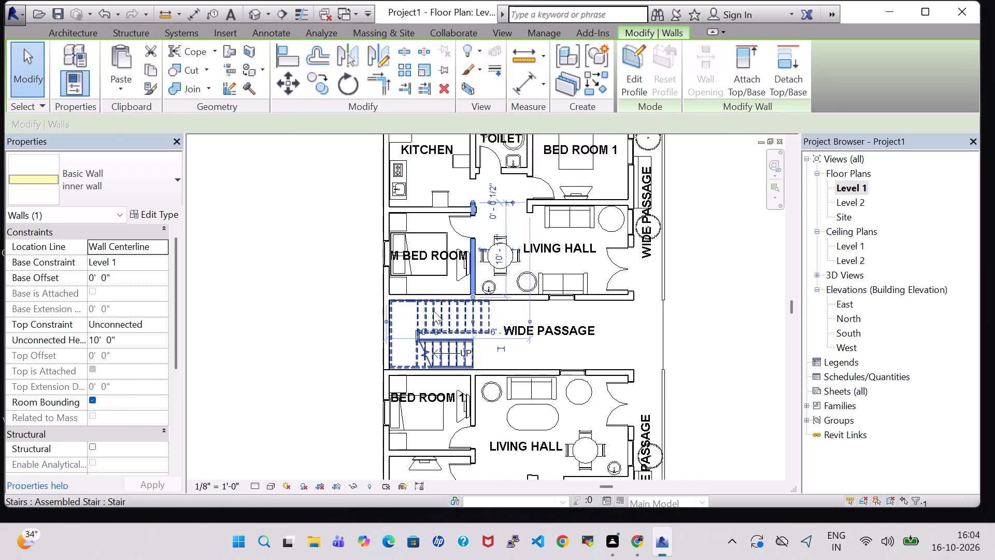
pyautogui.click(468, 151)
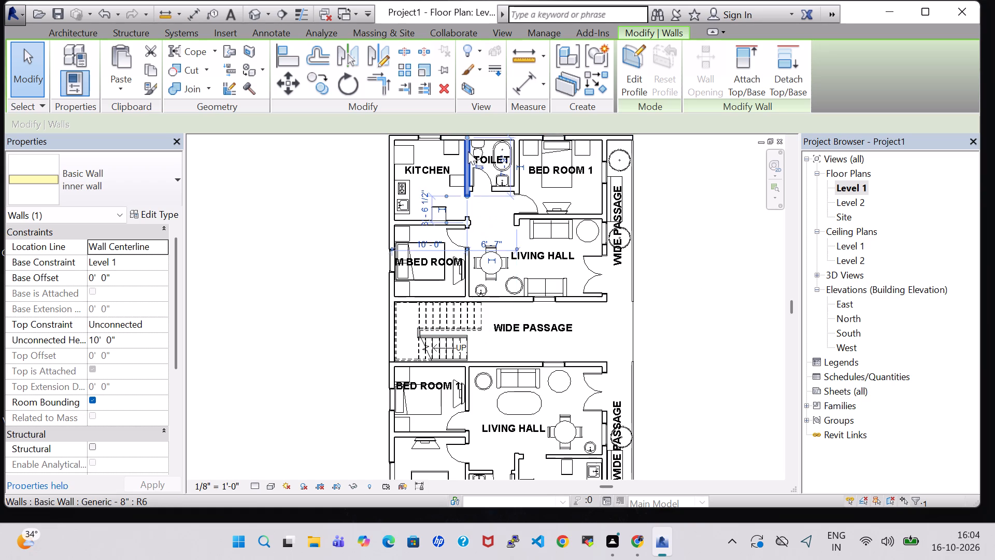
pyautogui.click(146, 172)
pyautogui.click(117, 405)
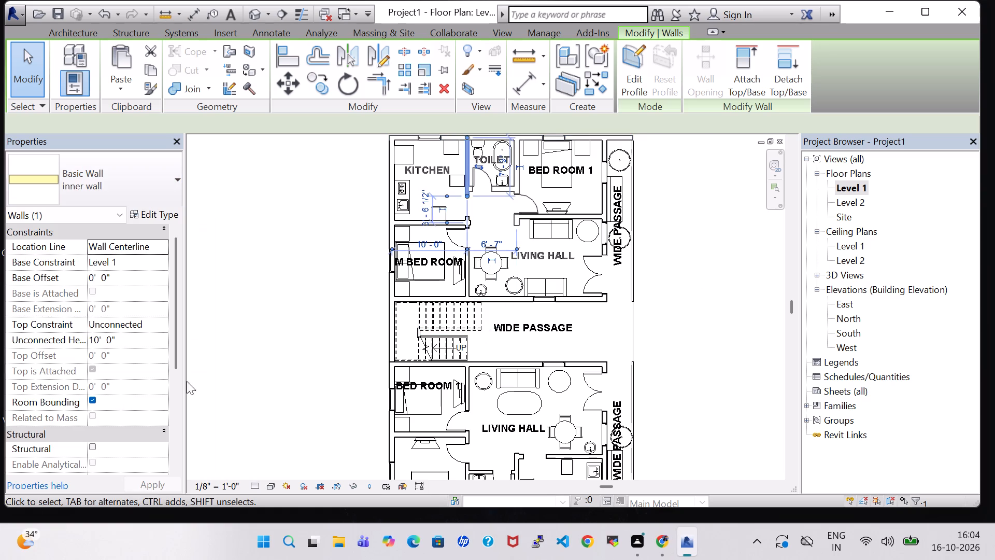
pyautogui.scroll(4, 498, 211)
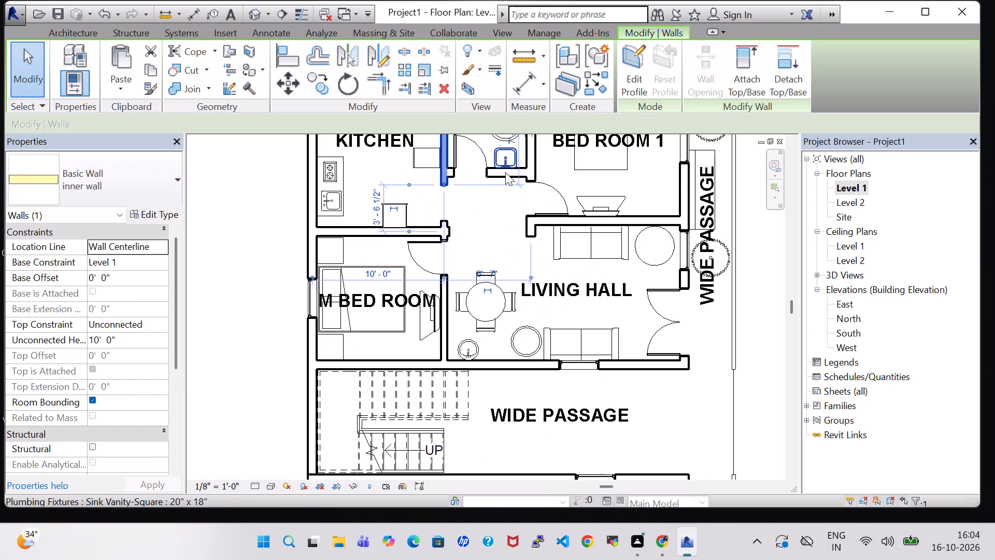
pyautogui.click(505, 177)
pyautogui.click(174, 183)
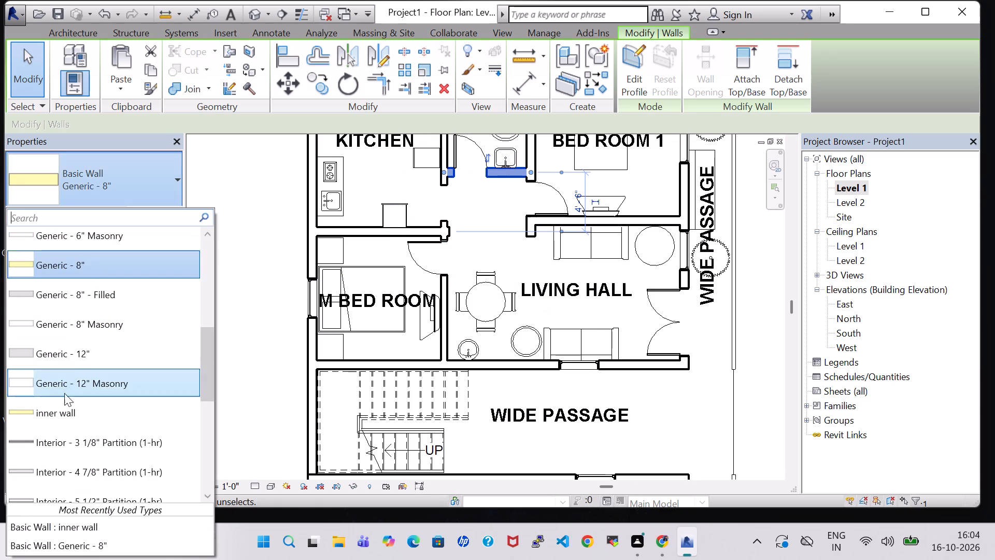
pyautogui.click(74, 417)
# Change the upper unit's wall between the toilet and bedroom 1 to the inner wall type.
pyautogui.scroll(-2, 418, 248)
pyautogui.click(501, 179)
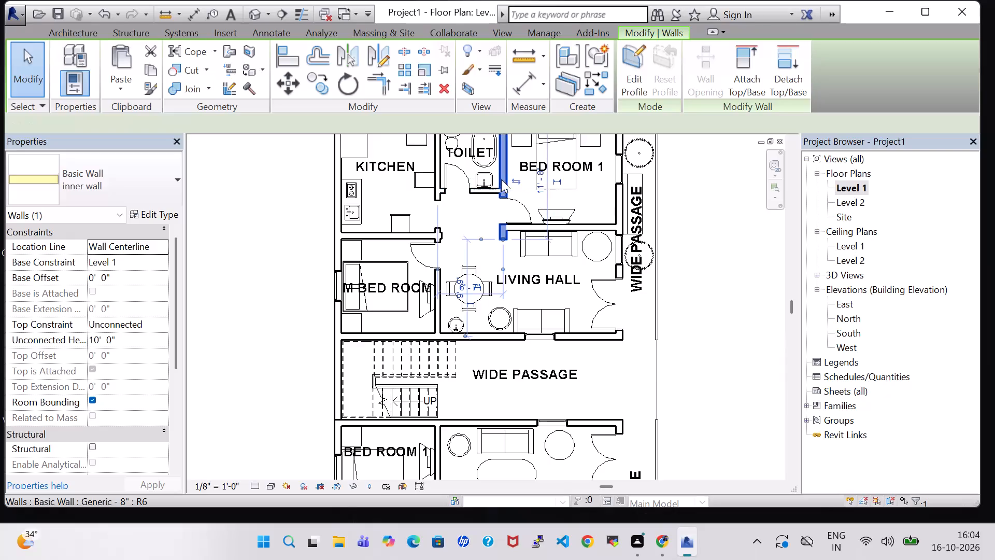
pyautogui.click(174, 179)
pyautogui.click(82, 410)
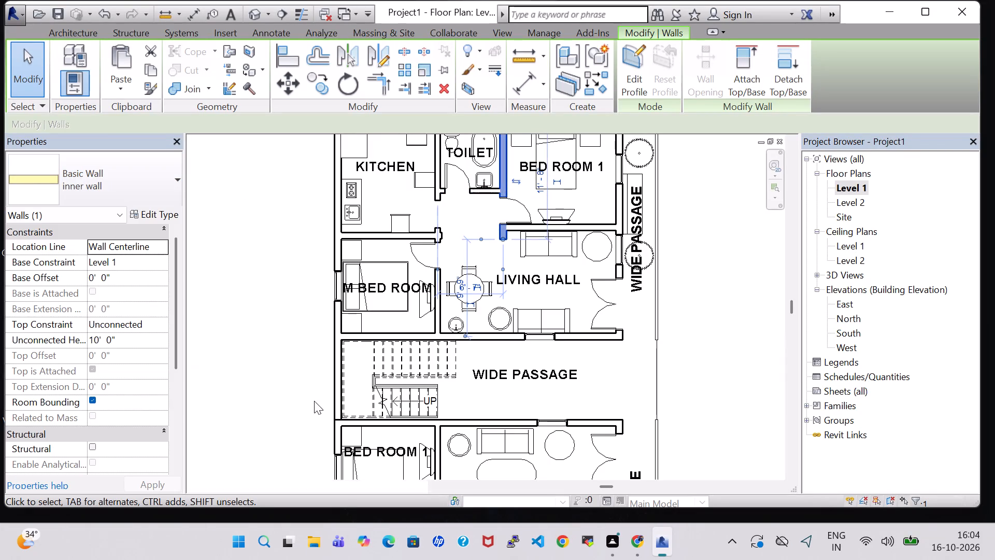
pyautogui.click(748, 262)
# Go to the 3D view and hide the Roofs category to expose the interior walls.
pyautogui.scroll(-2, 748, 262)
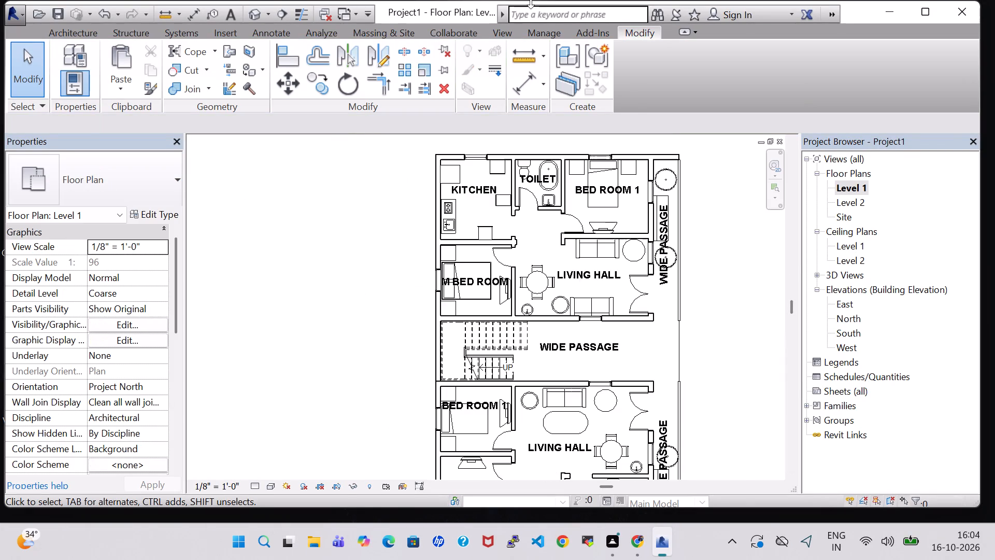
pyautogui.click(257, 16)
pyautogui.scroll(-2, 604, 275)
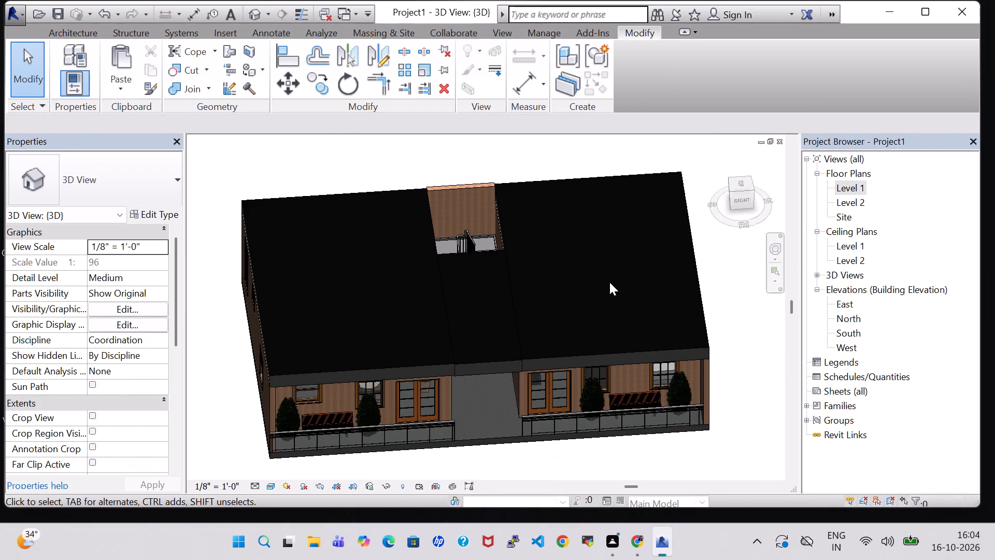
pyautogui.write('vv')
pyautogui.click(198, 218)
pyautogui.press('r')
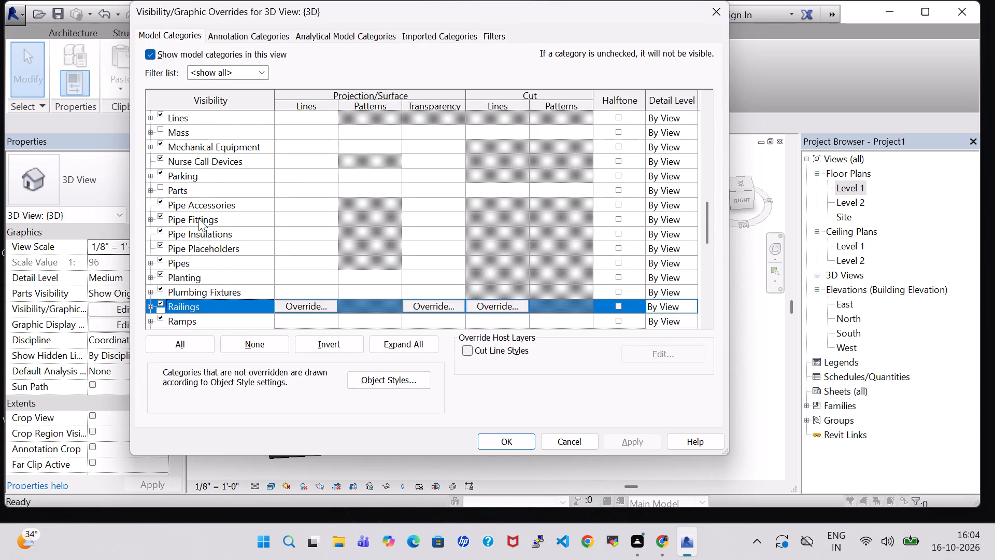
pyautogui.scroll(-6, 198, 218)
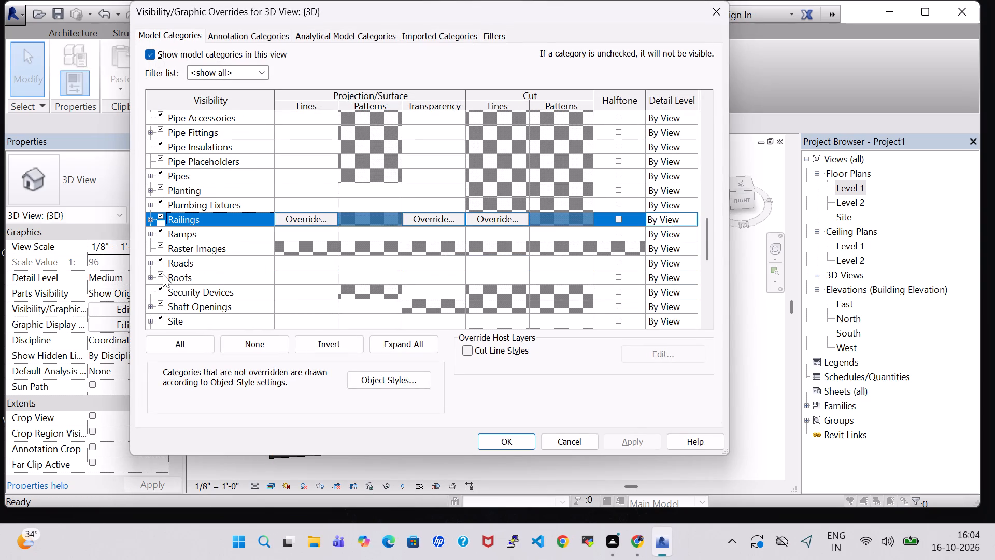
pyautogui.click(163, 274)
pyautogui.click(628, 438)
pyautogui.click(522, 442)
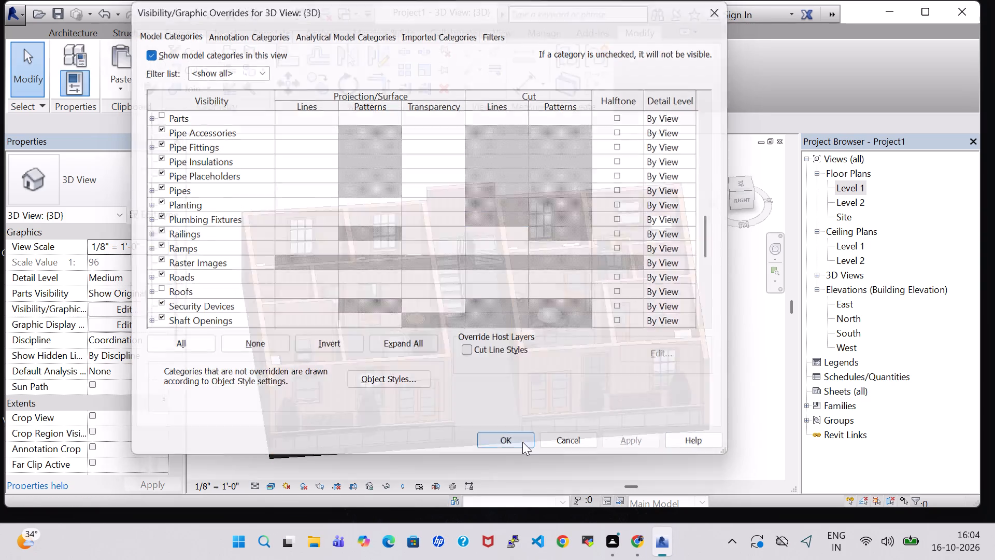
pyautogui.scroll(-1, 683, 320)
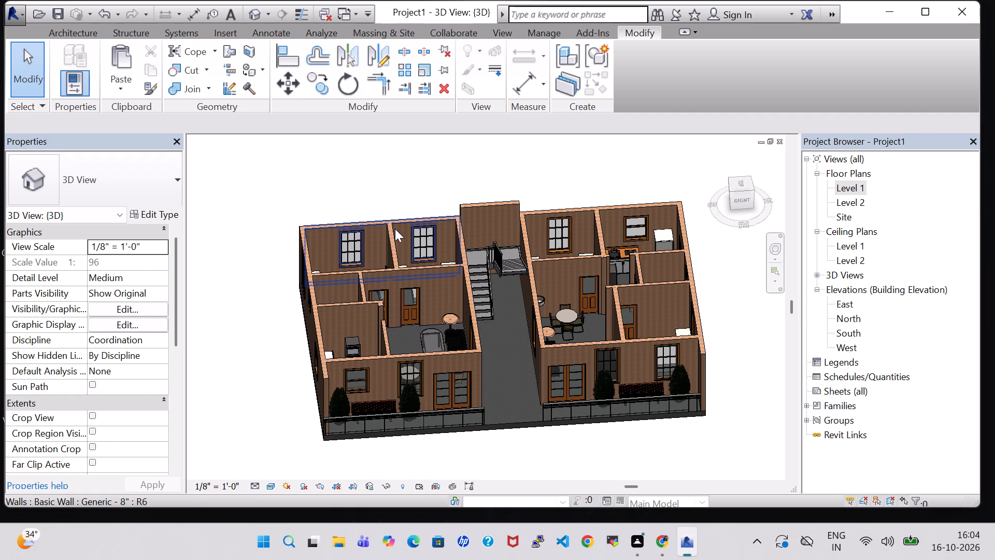
# Check the structure layer material of the exterior wall behind the bedrooms, leaving its settings as they are.
pyautogui.click(407, 218)
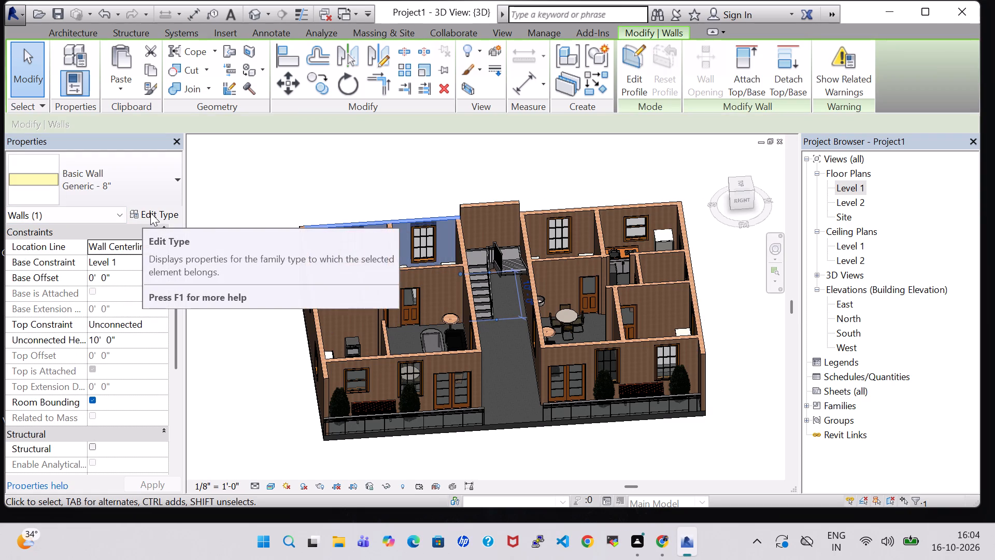
pyautogui.click(150, 213)
pyautogui.click(845, 233)
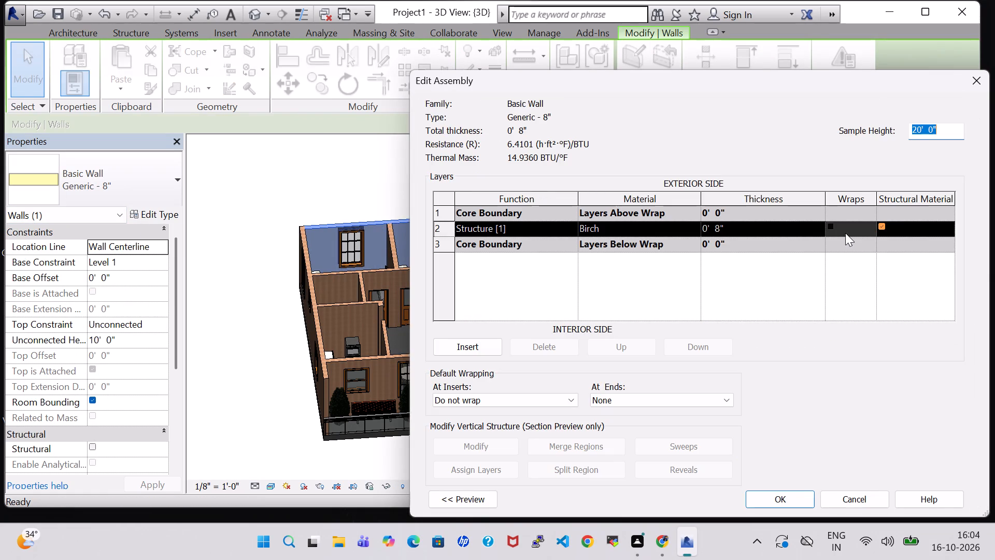
pyautogui.click(680, 232)
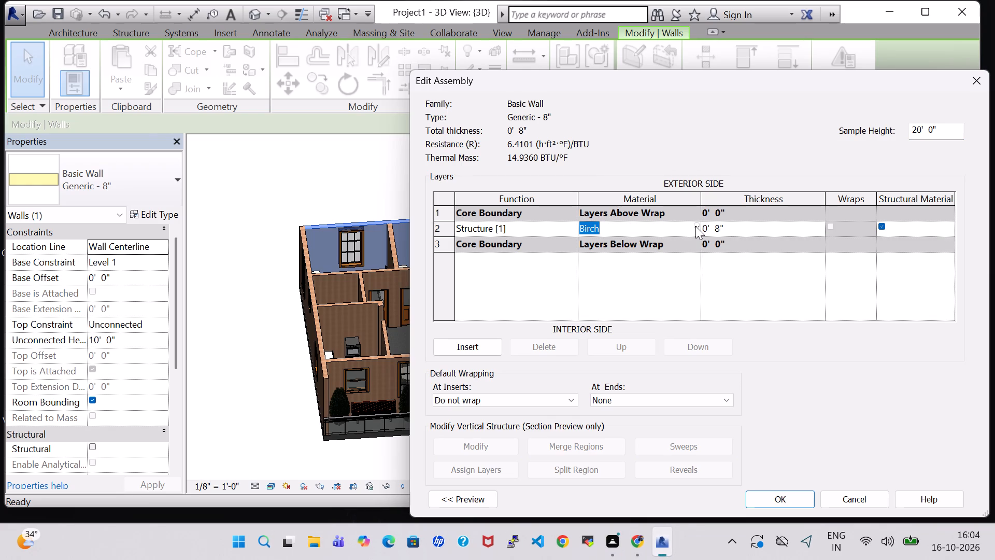
pyautogui.click(695, 226)
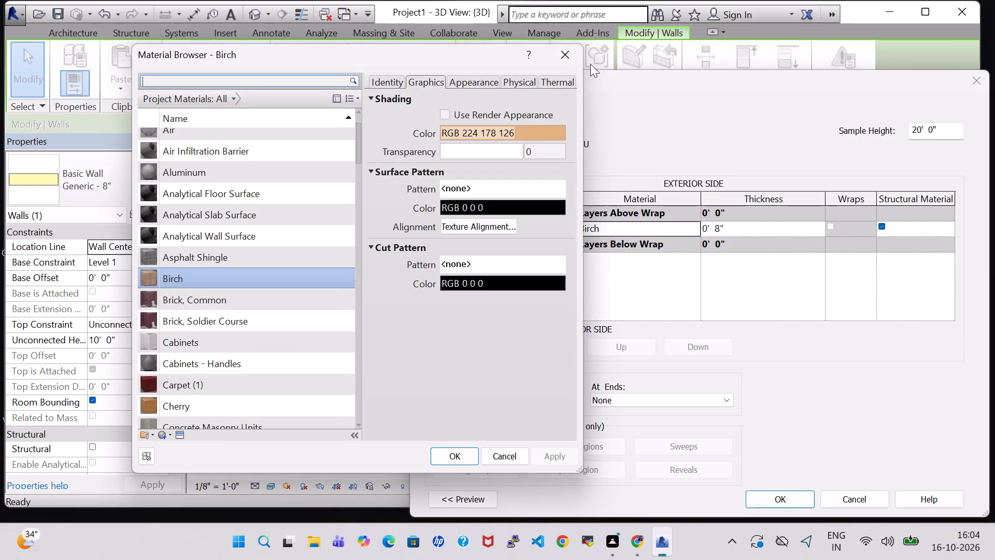
pyautogui.click(564, 56)
pyautogui.click(980, 80)
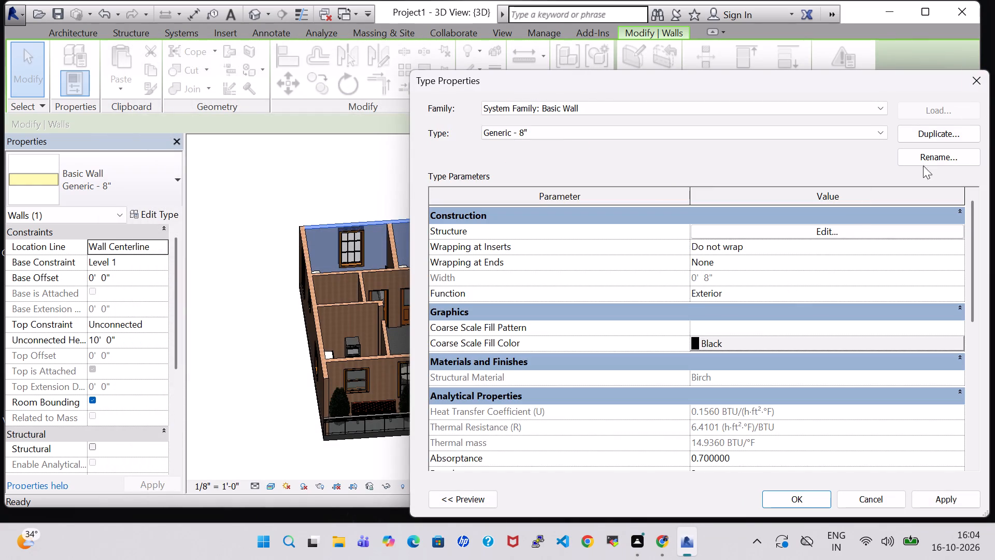
pyautogui.click(980, 73)
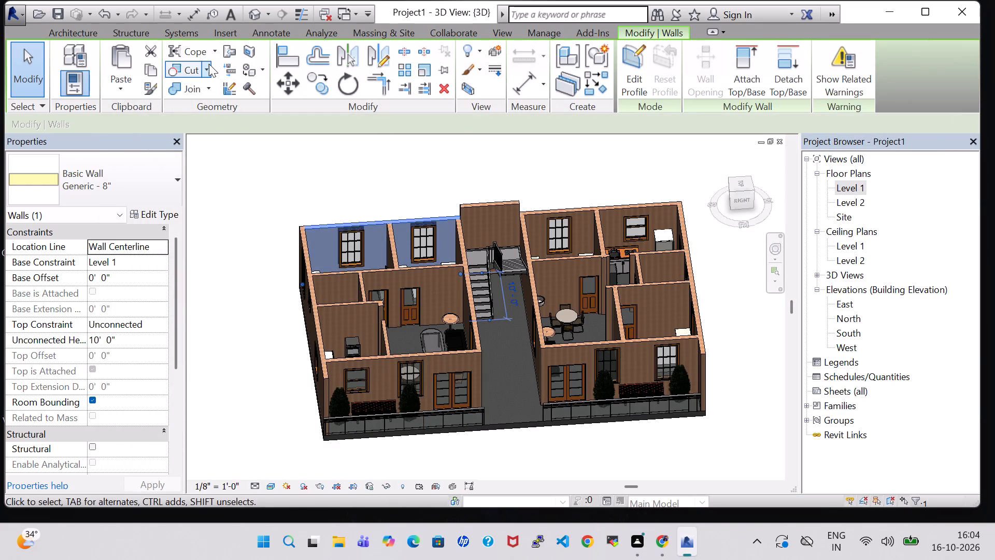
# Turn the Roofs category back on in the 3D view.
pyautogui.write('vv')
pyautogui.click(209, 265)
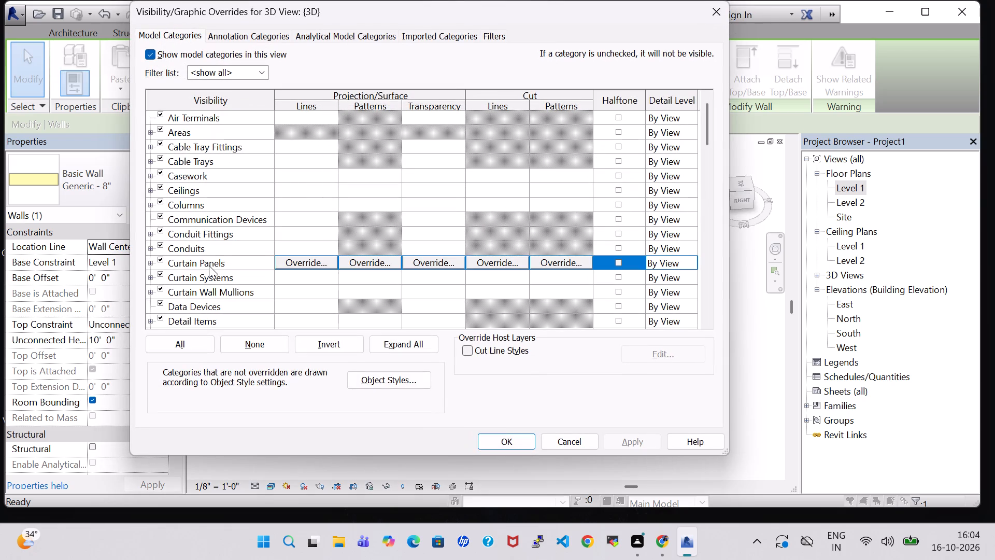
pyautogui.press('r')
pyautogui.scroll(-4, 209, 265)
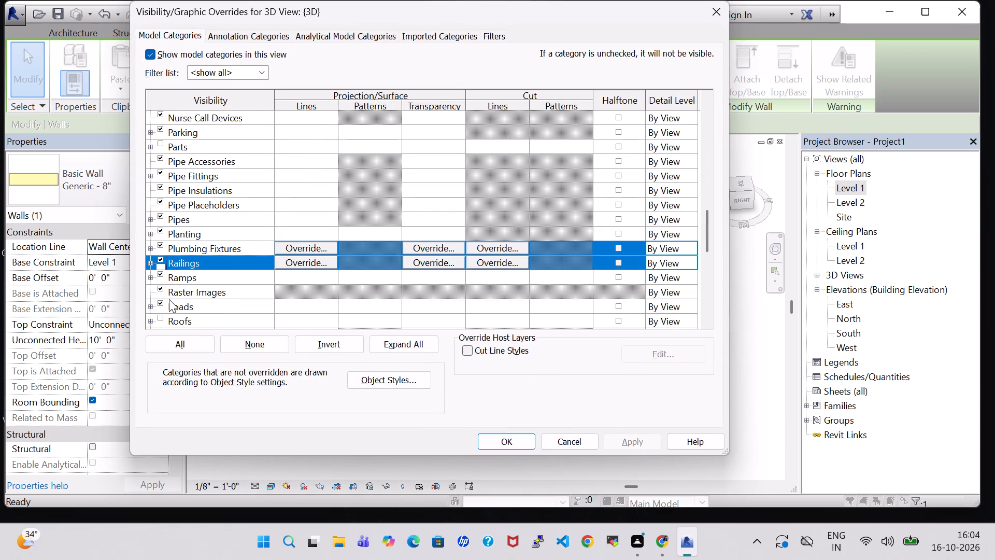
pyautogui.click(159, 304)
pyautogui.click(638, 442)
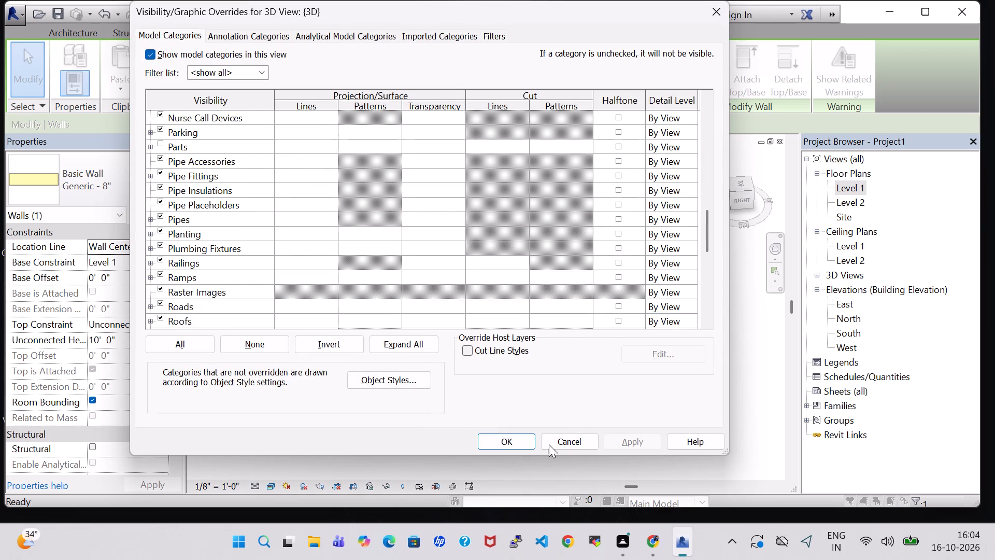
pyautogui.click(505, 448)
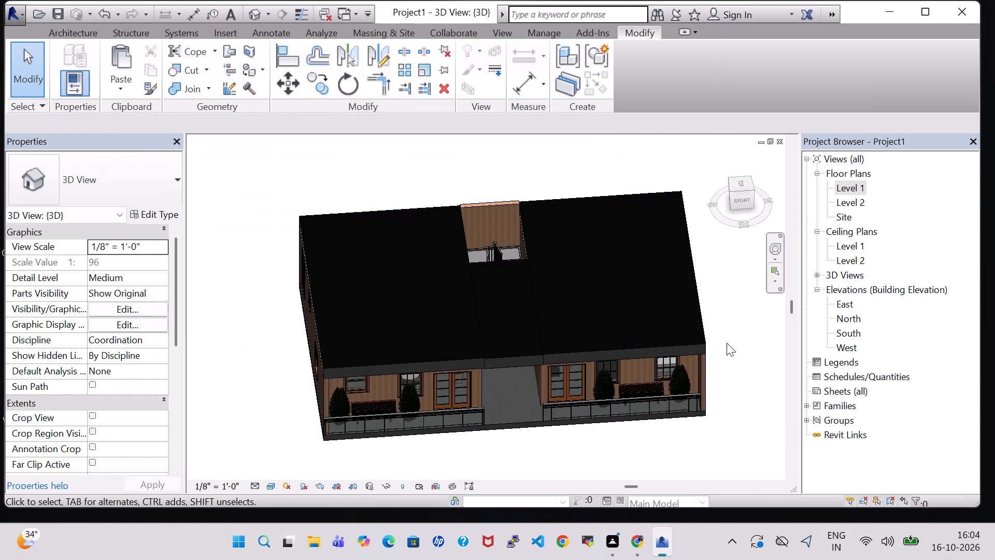
# Examine the building's exterior in 3D from the rear, side and front, including the roof, stair opening and verandas.
pyautogui.keyDown('shift'); pyautogui.moveTo(728, 303); pyautogui.dragTo(731, 363, button='middle'); pyautogui.keyUp('shift')
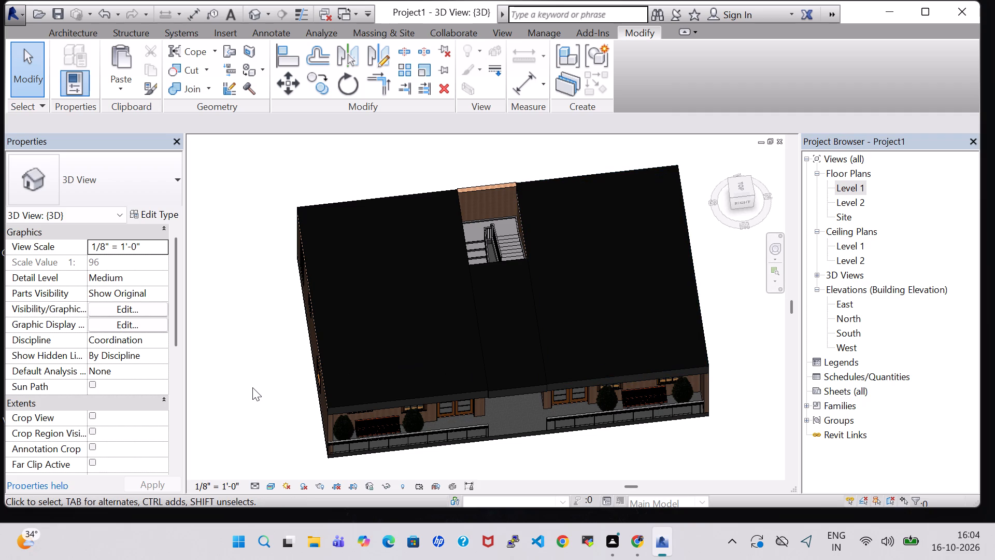
pyautogui.keyDown('shift'); pyautogui.moveTo(252, 387); pyautogui.dragTo(530, 335, button='middle'); pyautogui.keyUp('shift')
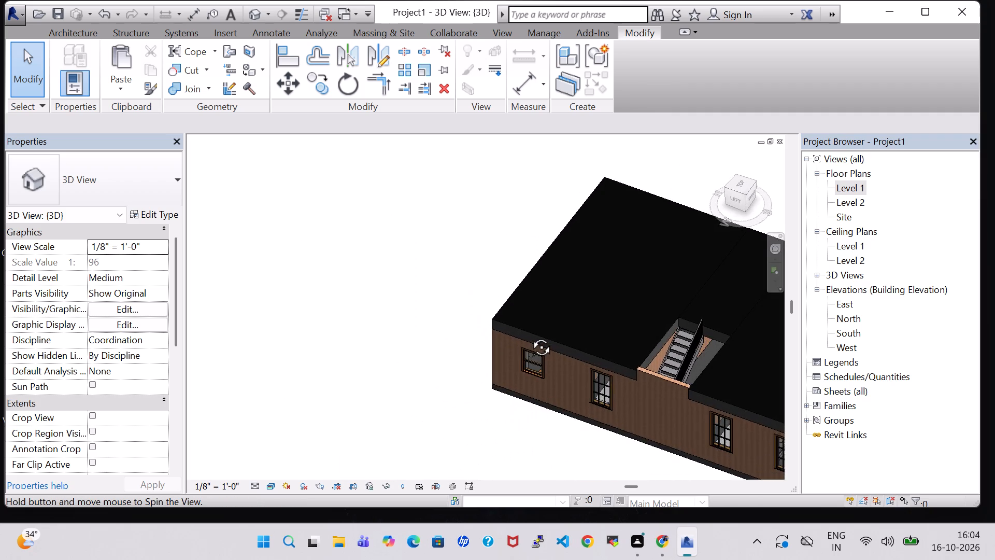
pyautogui.keyDown('shift'); pyautogui.moveTo(530, 335); pyautogui.dragTo(495, 312, button='middle'); pyautogui.keyUp('shift')
pyautogui.keyDown('shift'); pyautogui.middleClick(495, 312); pyautogui.keyUp('shift')
pyautogui.keyDown('shift'); pyautogui.moveTo(479, 312); pyautogui.dragTo(466, 312, button='middle'); pyautogui.keyUp('shift')
pyautogui.keyDown('shift'); pyautogui.moveTo(453, 313); pyautogui.dragTo(447, 313, button='middle'); pyautogui.keyUp('shift')
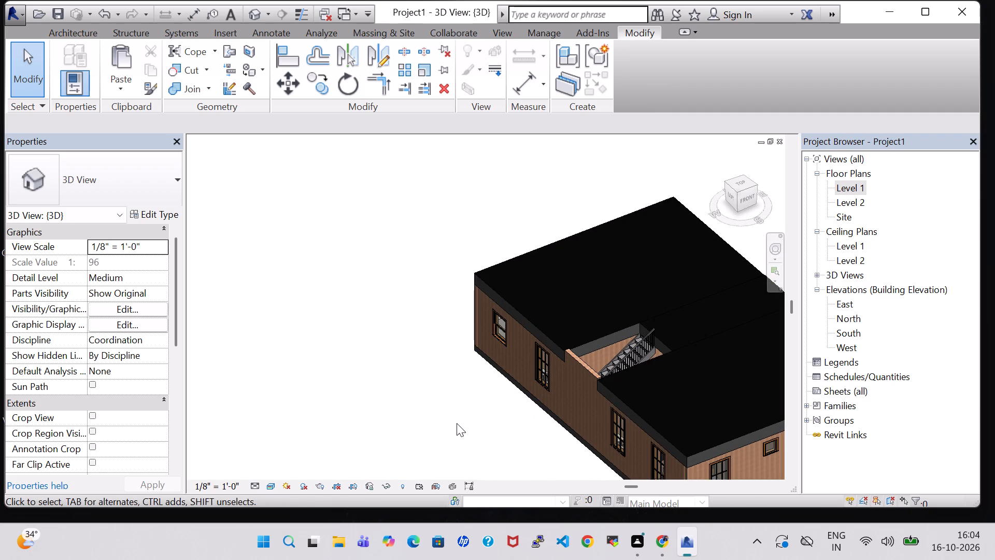
pyautogui.keyDown('shift'); pyautogui.moveTo(457, 423); pyautogui.dragTo(315, 335, button='middle'); pyautogui.keyUp('shift')
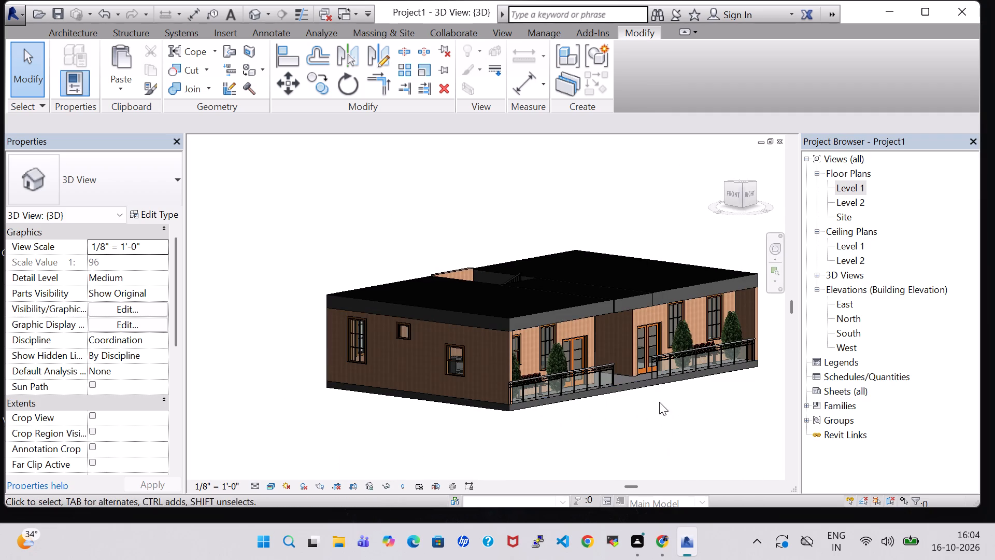
pyautogui.keyDown('shift'); pyautogui.moveTo(659, 402); pyautogui.dragTo(576, 441, button='middle'); pyautogui.keyUp('shift')
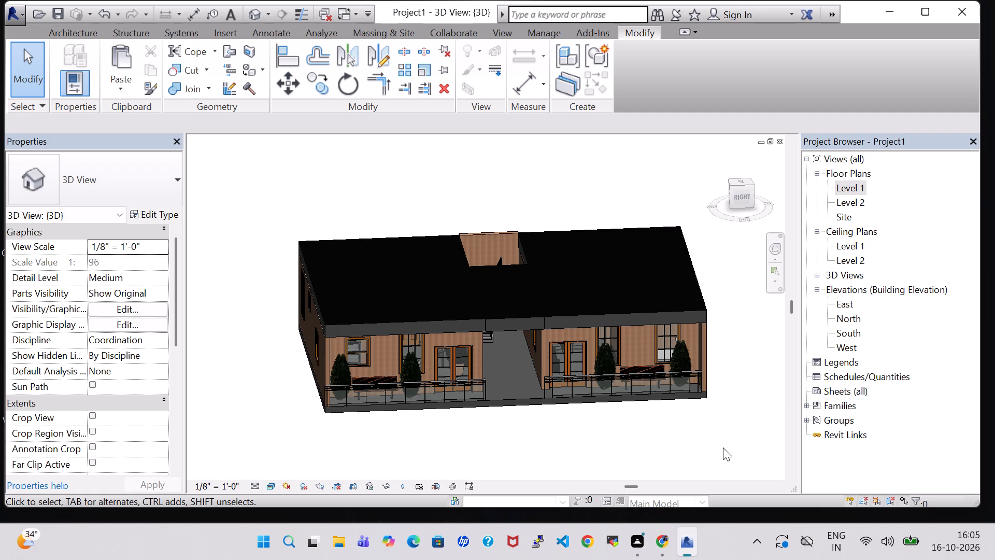
pyautogui.keyDown('shift'); pyautogui.moveTo(723, 447); pyautogui.dragTo(706, 443, button='middle'); pyautogui.keyUp('shift')
pyautogui.scroll(1, 502, 139)
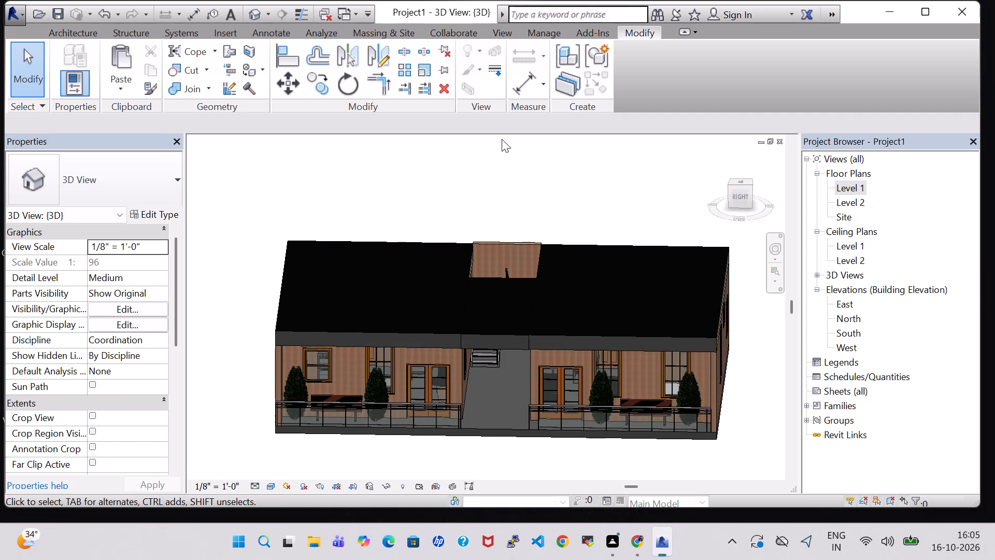
pyautogui.moveTo(513, 156); pyautogui.dragTo(501, 150, button='middle')
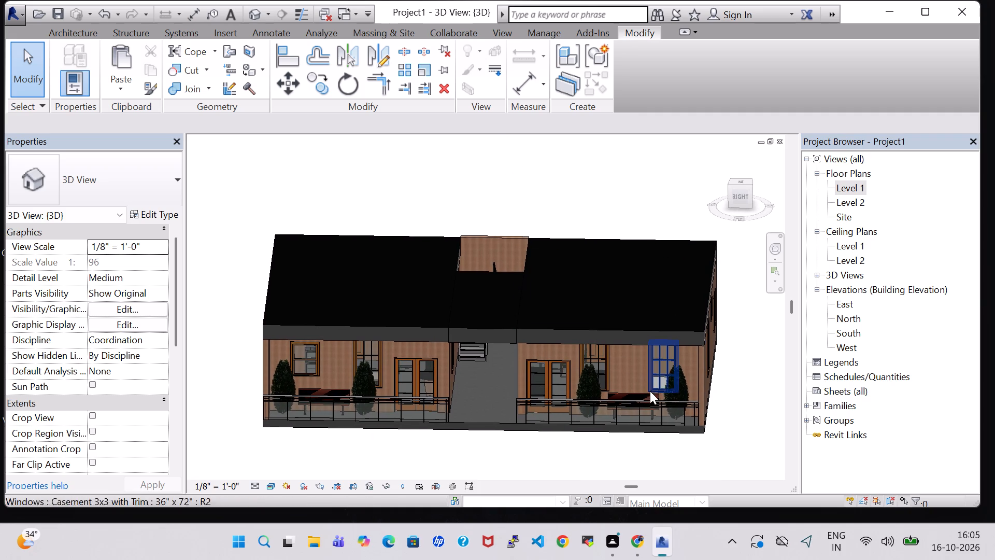
pyautogui.keyDown('shift'); pyautogui.moveTo(743, 404); pyautogui.dragTo(744, 362, button='middle'); pyautogui.keyUp('shift')
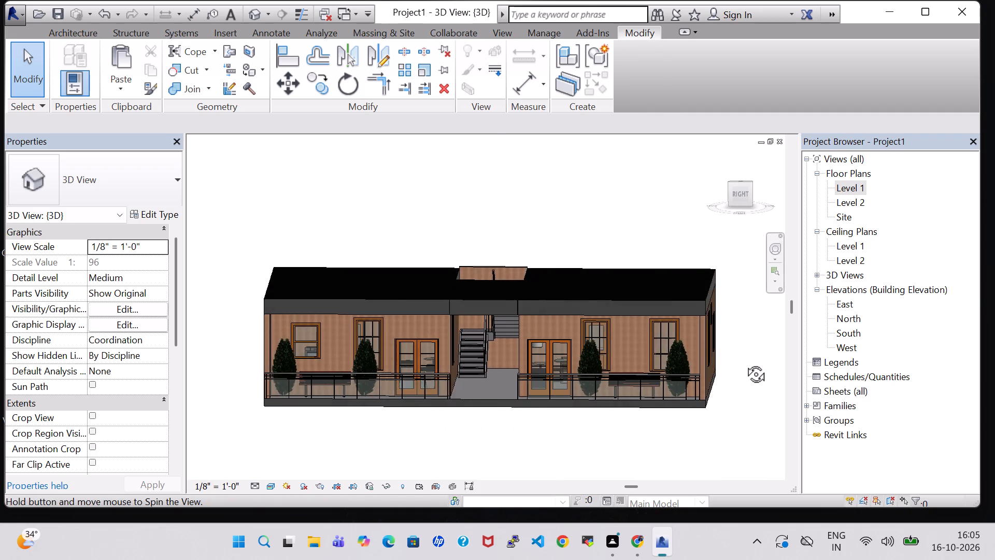
# Open the Level 1 floor plan.
pyautogui.keyDown('shift'); pyautogui.moveTo(744, 362); pyautogui.dragTo(746, 362, button='middle'); pyautogui.keyUp('shift')
pyautogui.doubleClick(859, 185)
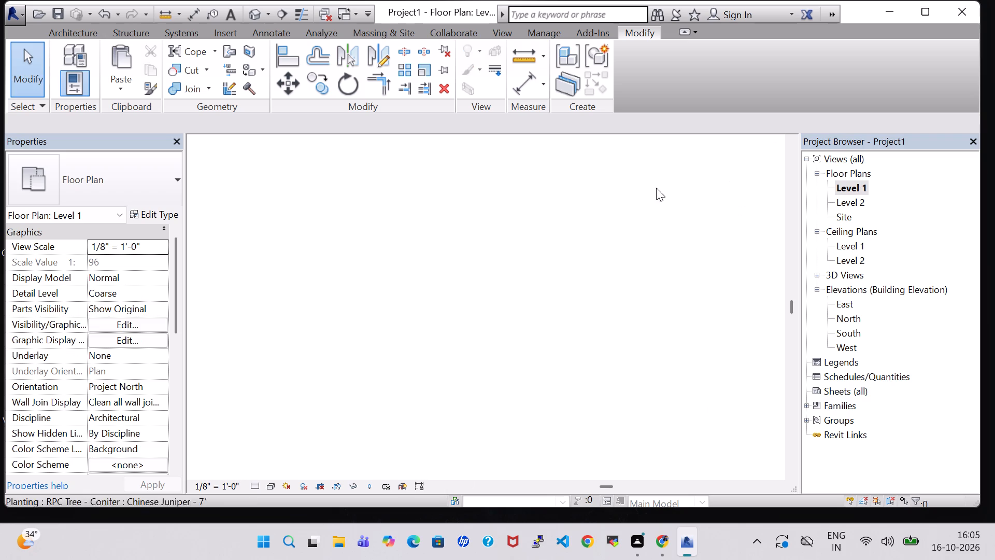
pyautogui.scroll(-2, 614, 200)
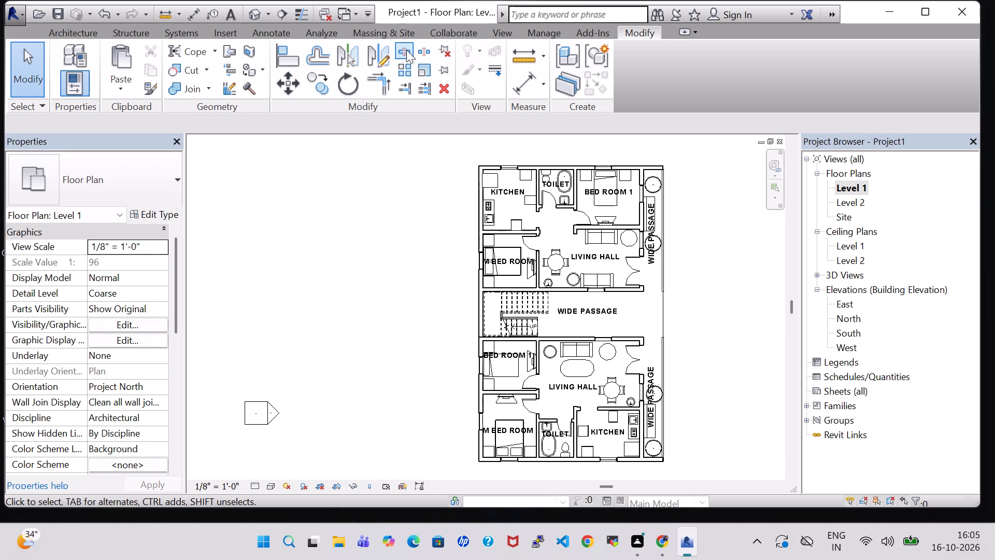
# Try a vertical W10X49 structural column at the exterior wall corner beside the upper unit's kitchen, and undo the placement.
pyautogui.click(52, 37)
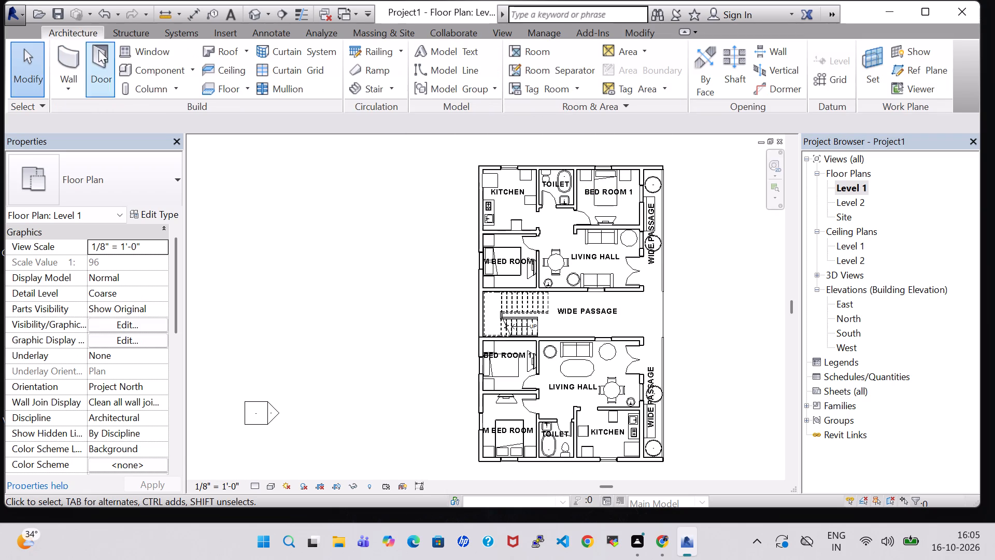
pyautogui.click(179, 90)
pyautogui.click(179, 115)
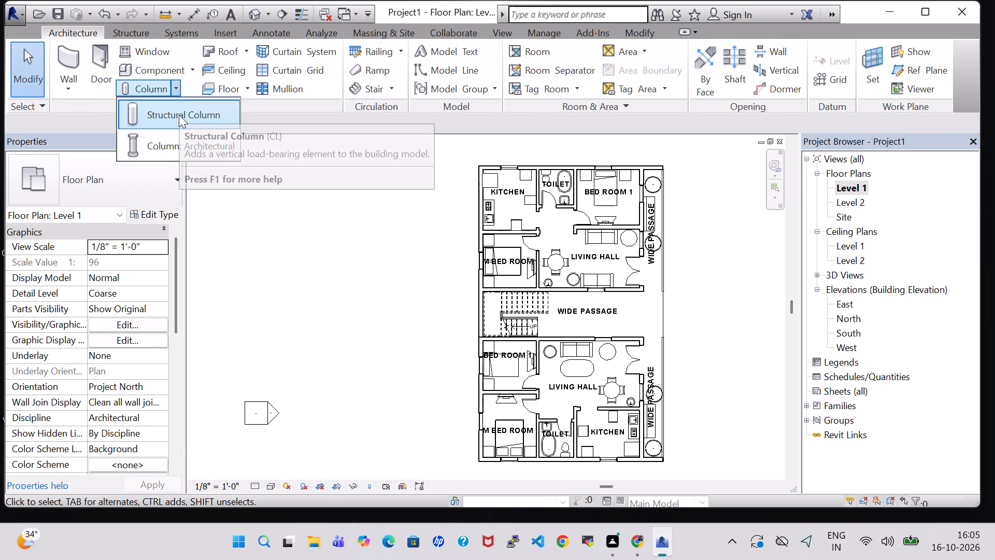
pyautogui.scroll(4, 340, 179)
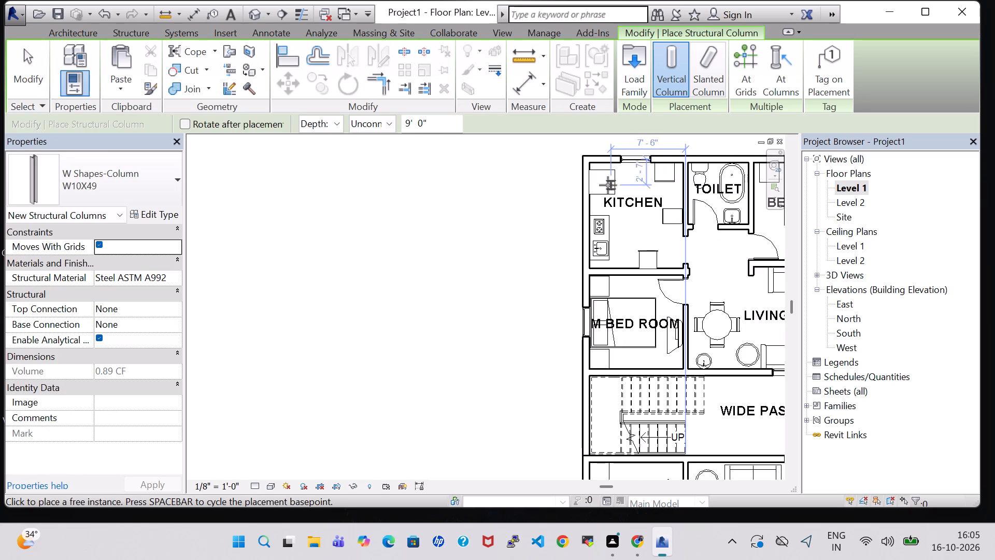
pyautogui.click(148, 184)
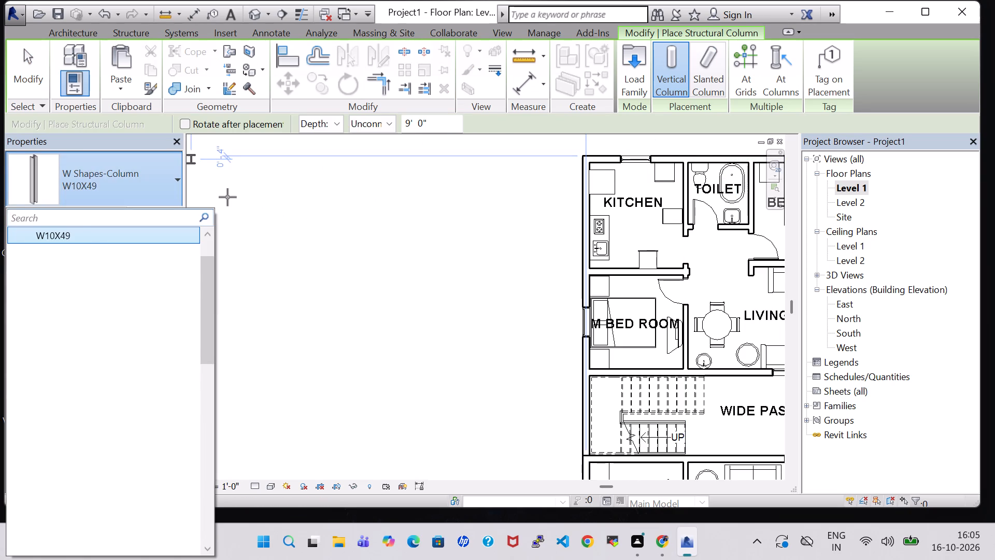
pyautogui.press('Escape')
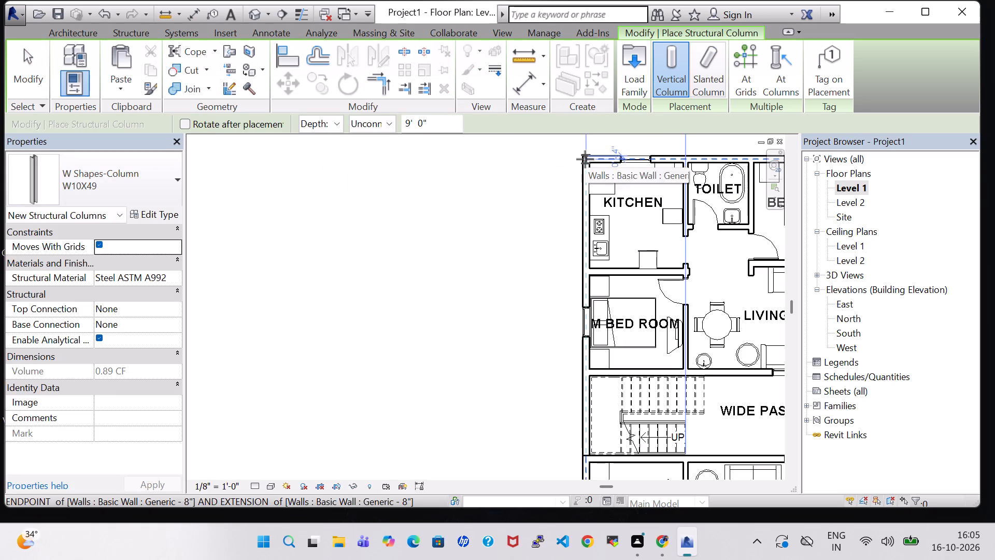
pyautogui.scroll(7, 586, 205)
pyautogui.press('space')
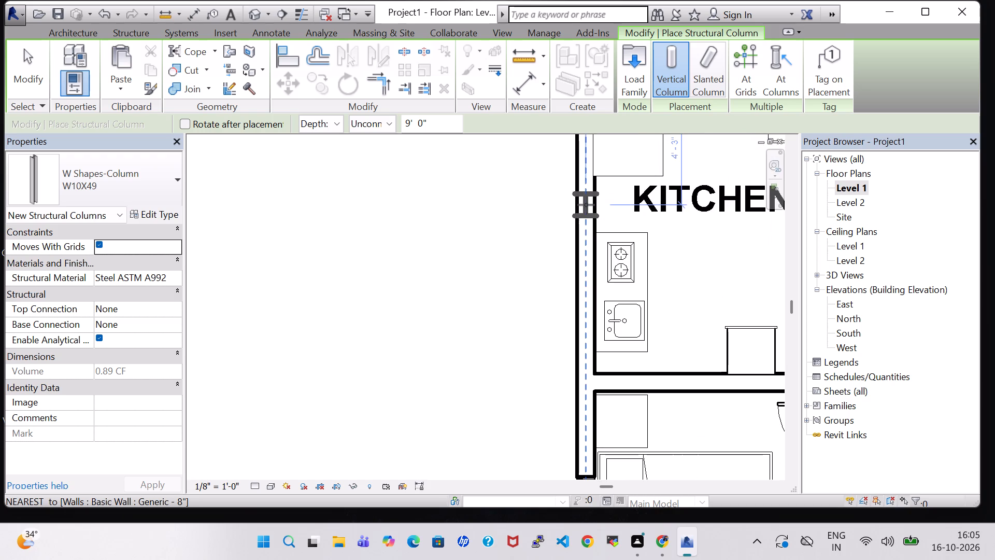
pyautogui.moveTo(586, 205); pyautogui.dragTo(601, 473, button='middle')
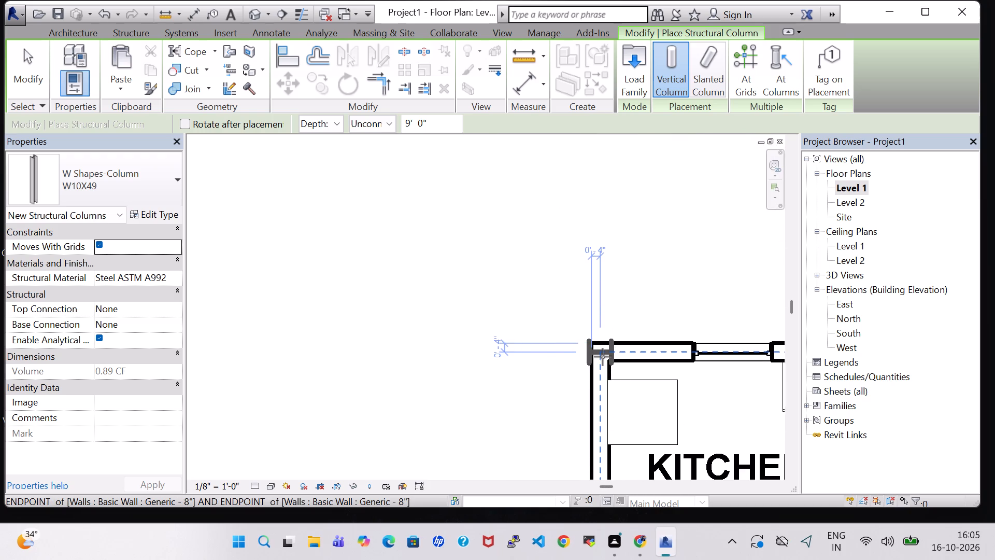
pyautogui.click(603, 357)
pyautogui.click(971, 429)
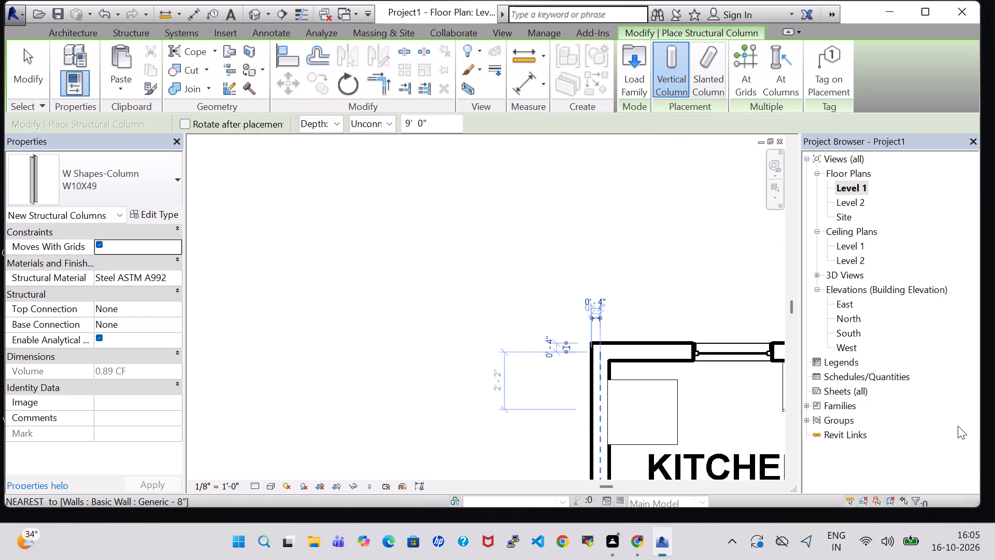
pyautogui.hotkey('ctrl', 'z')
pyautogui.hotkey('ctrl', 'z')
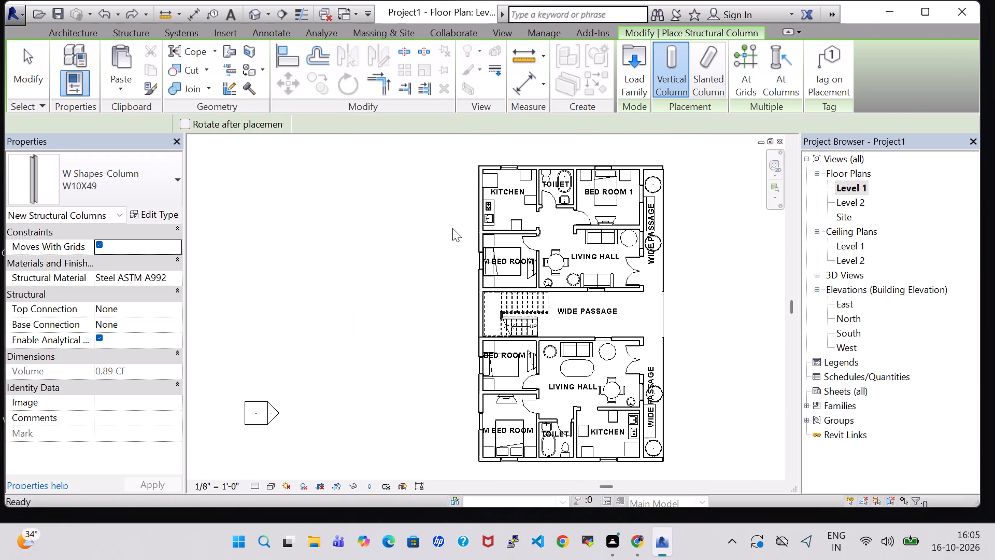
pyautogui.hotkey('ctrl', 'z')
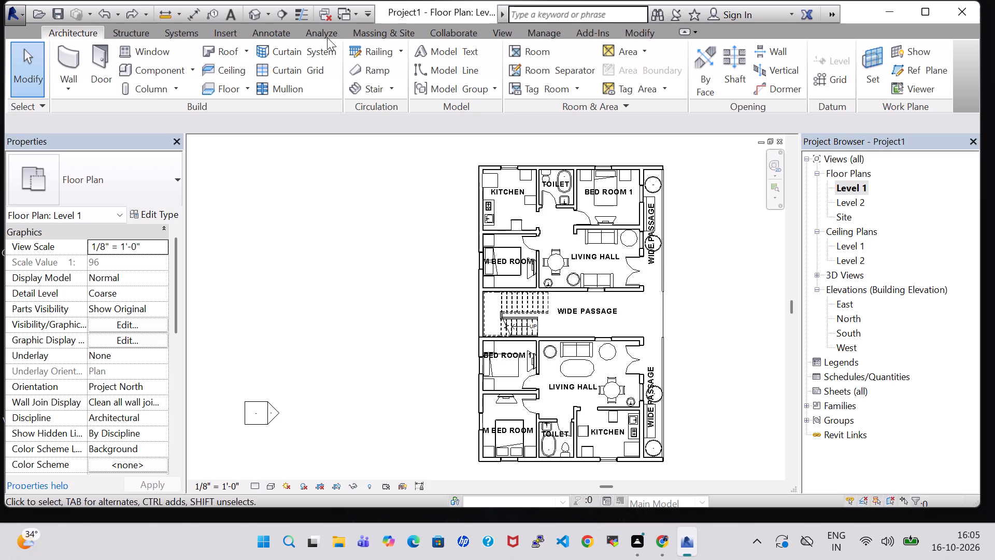
# Sketch a Handrail - Rectangular railing path 51' 11" long along the full outer edge of the exterior wall behind the bedrooms.
pyautogui.click(372, 52)
pyautogui.scroll(5, 486, 183)
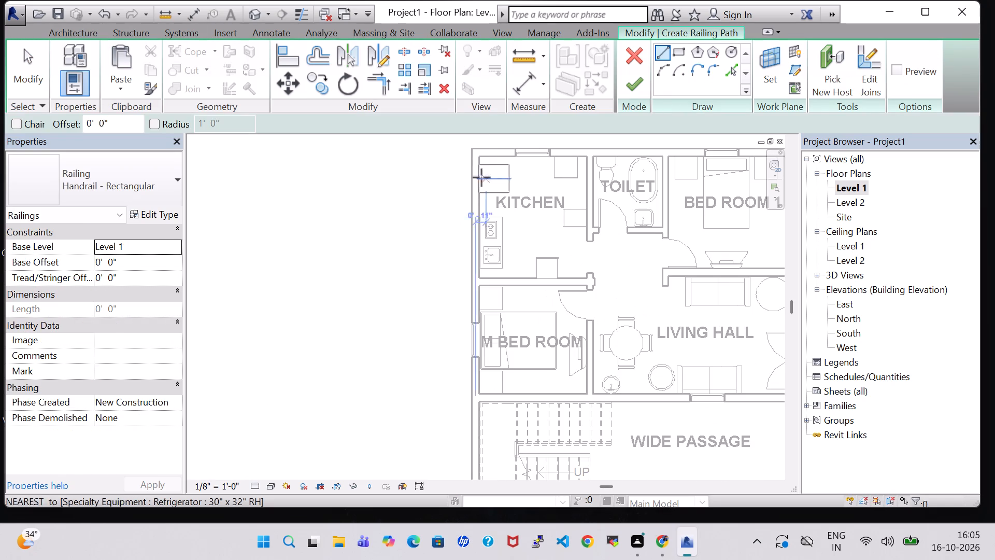
pyautogui.click(474, 148)
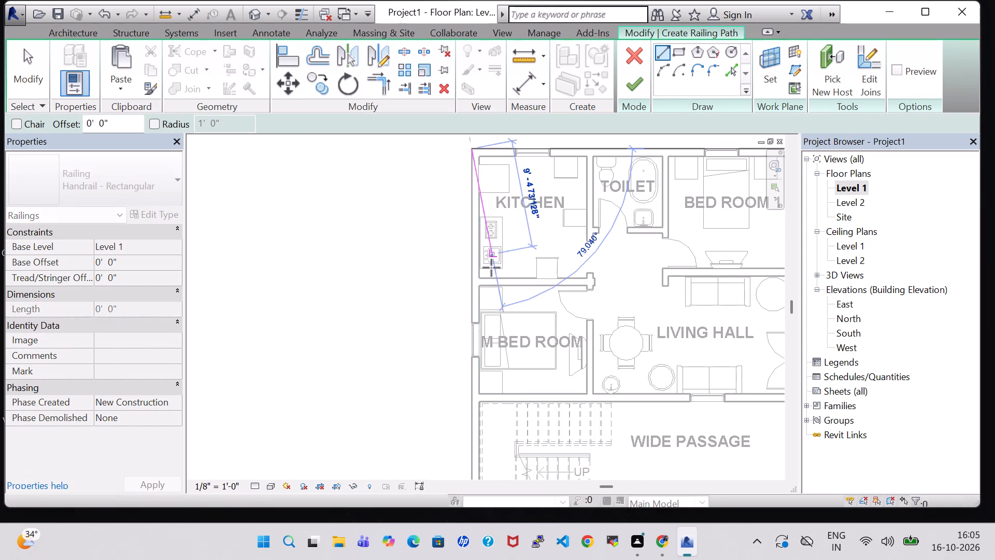
pyautogui.moveTo(474, 337); pyautogui.dragTo(475, 222, button='middle')
pyautogui.moveTo(473, 410); pyautogui.dragTo(473, 229, button='middle')
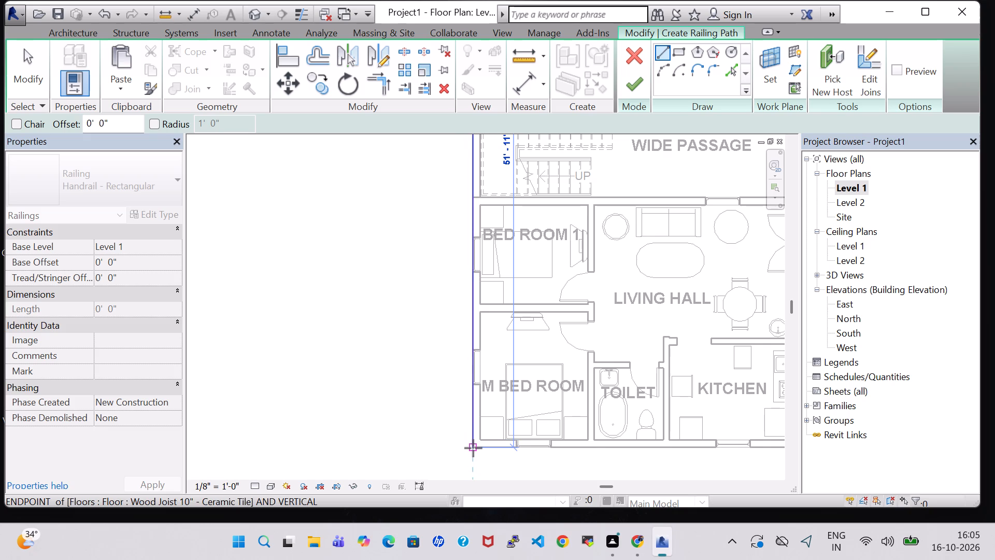
pyautogui.click(473, 448)
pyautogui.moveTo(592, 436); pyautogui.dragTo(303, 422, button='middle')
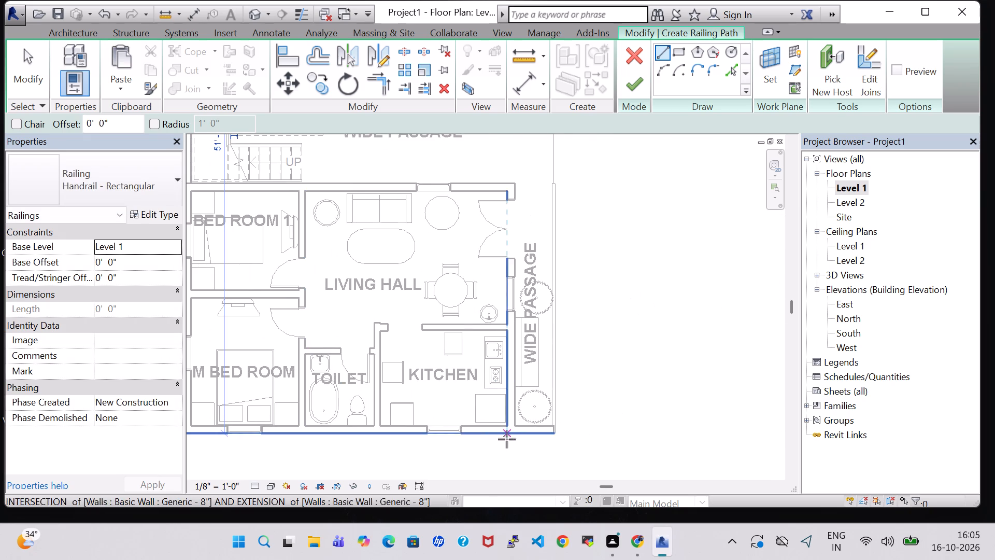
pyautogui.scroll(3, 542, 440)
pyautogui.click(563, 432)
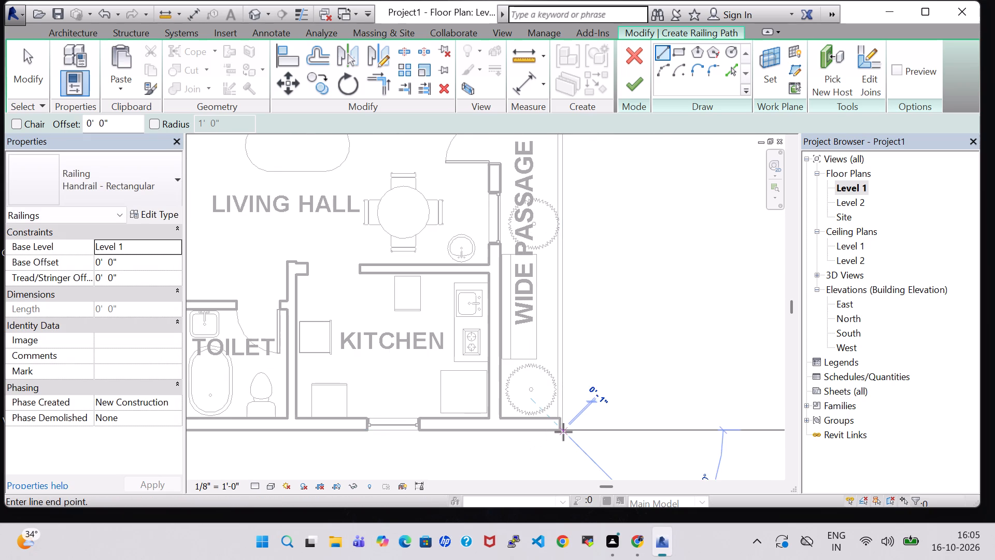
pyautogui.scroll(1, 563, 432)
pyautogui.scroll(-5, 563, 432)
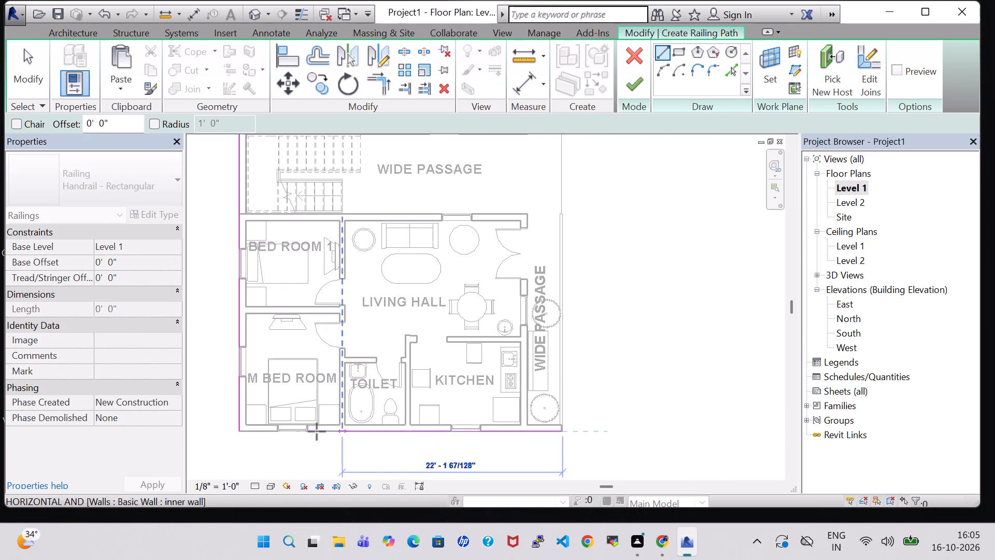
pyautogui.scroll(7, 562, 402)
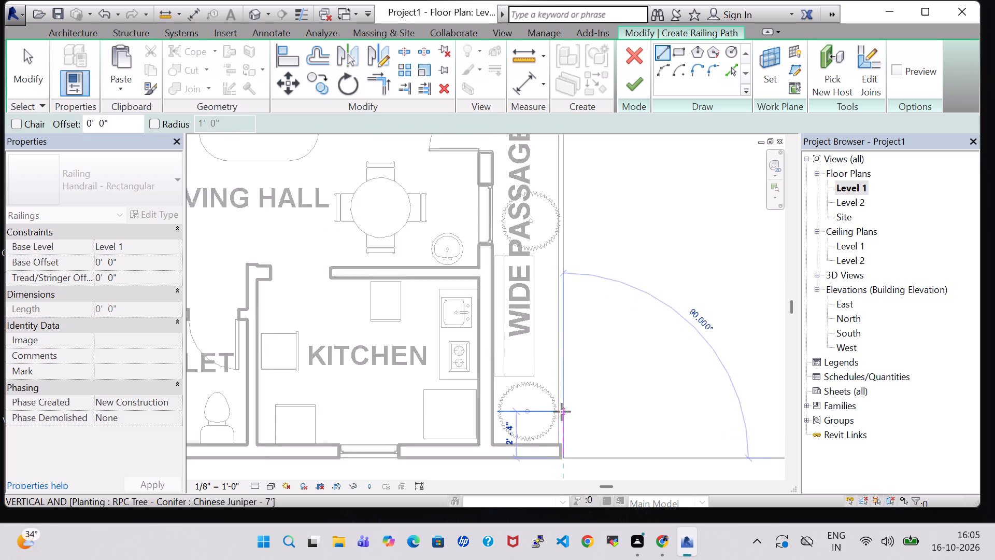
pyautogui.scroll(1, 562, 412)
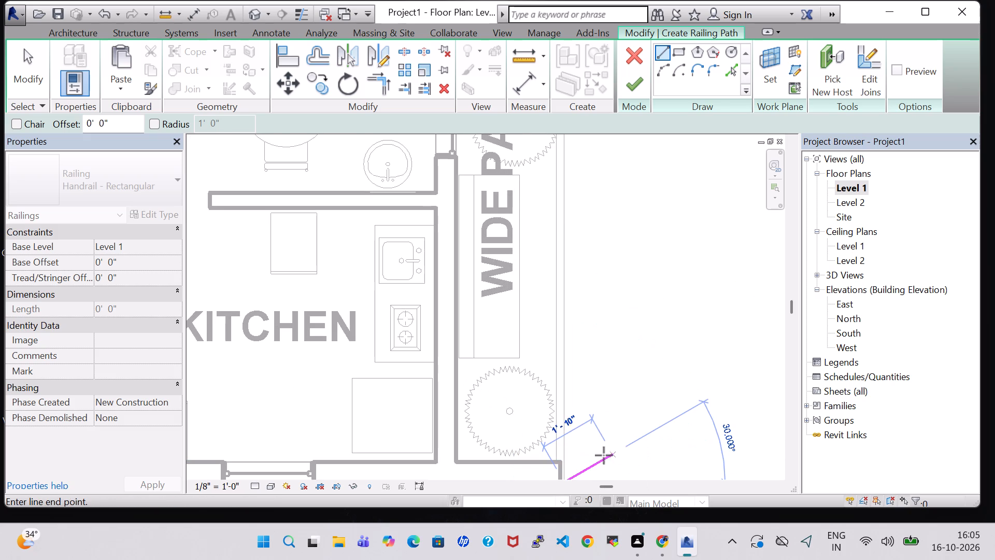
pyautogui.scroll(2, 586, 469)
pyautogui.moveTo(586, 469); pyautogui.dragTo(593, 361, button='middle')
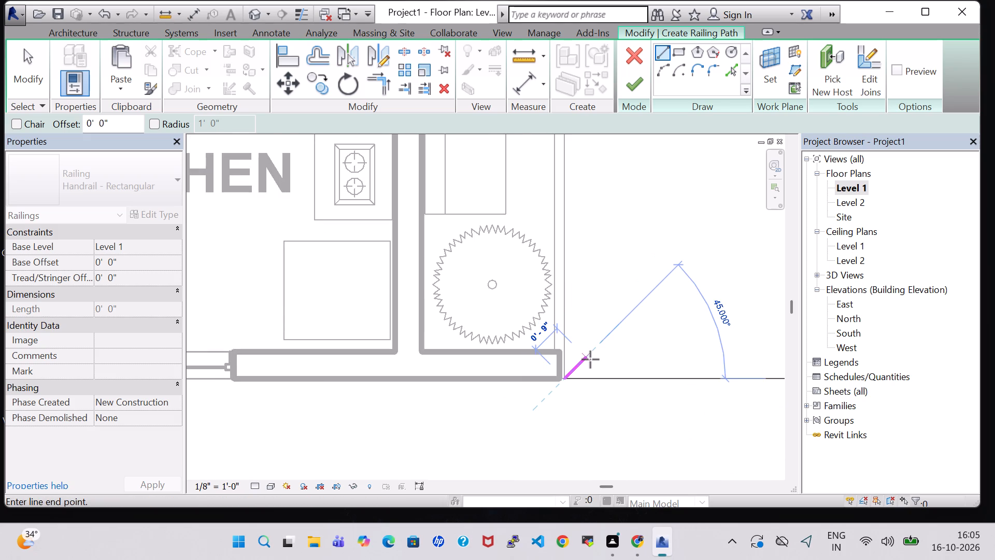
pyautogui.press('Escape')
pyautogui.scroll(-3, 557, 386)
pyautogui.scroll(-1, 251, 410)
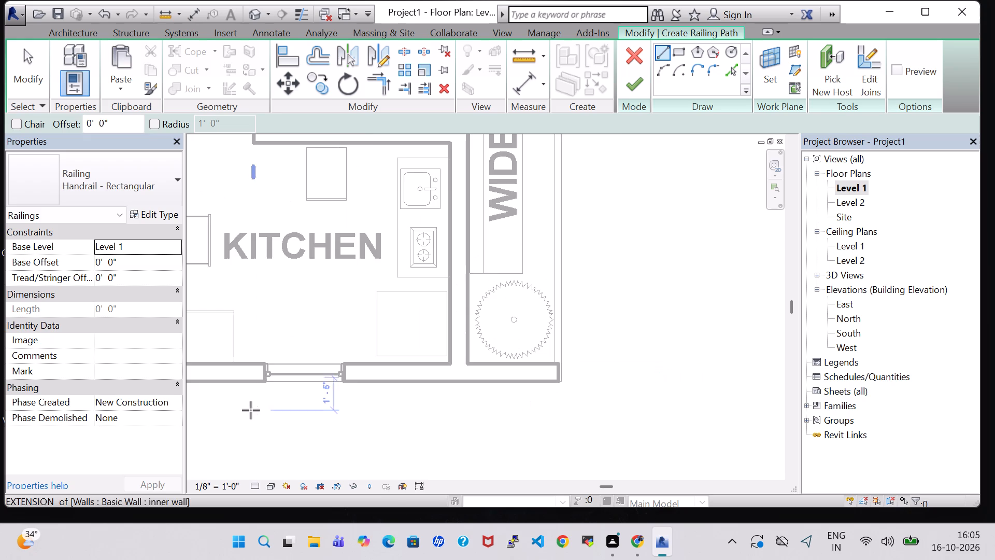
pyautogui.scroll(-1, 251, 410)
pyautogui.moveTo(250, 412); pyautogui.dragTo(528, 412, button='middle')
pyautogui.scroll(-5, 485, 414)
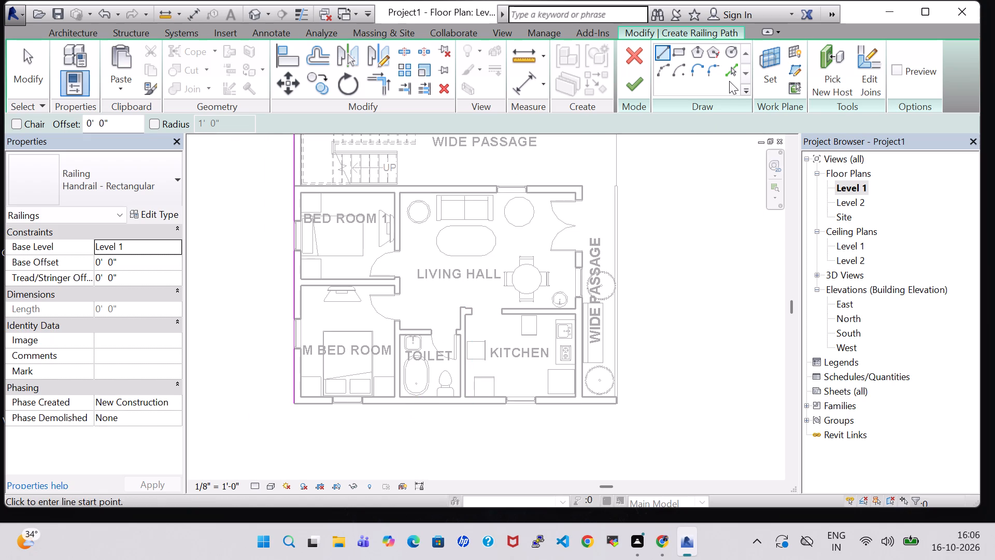
# Finish the railing sketch and show the exterior wall behind the bedrooms in the 3D view.
pyautogui.click(645, 83)
pyautogui.click(251, 9)
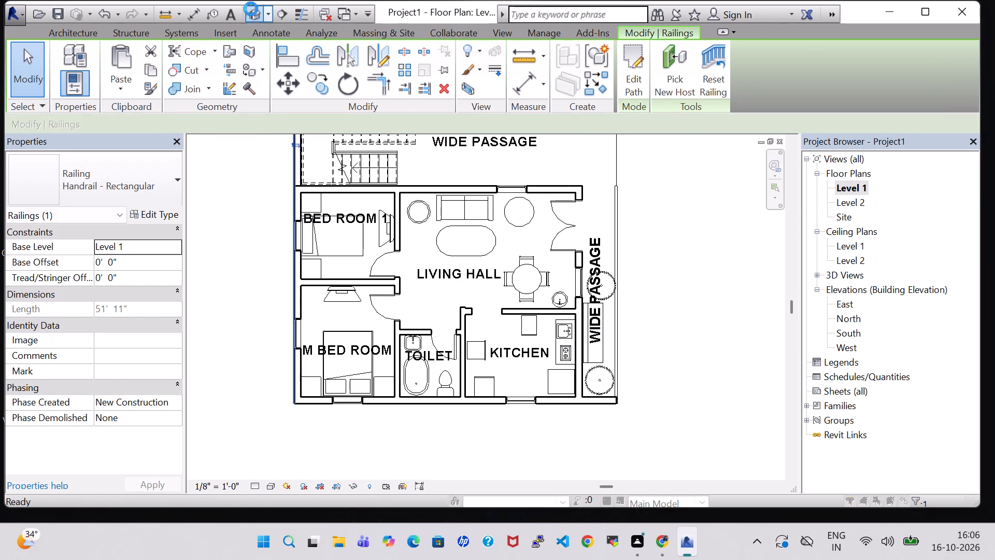
pyautogui.click(620, 129)
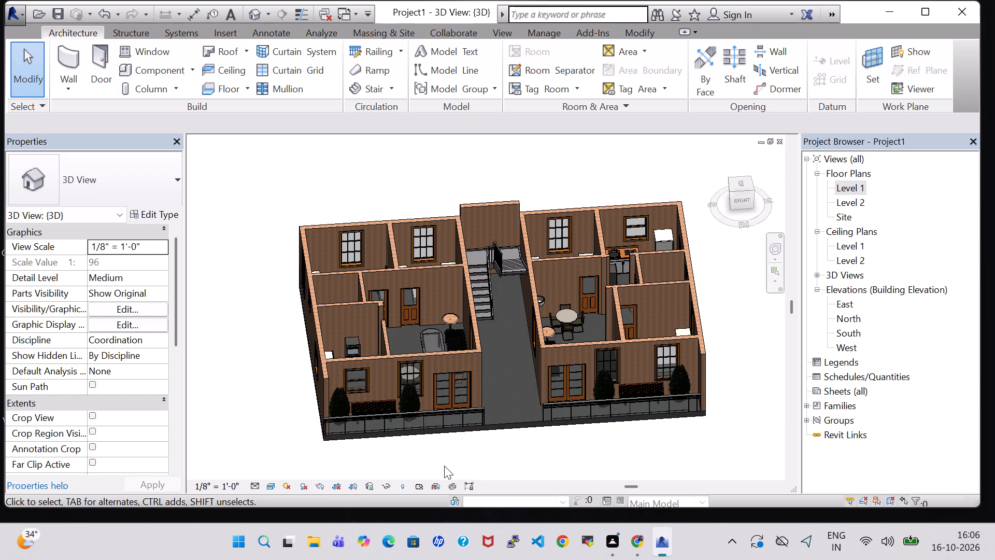
pyautogui.keyDown('shift'); pyautogui.scroll(-1, 444, 466); pyautogui.keyUp('shift')
pyautogui.keyDown('shift'); pyautogui.moveTo(444, 466); pyautogui.dragTo(565, 424, button='middle'); pyautogui.keyUp('shift')
pyautogui.moveTo(712, 444); pyautogui.dragTo(607, 432, button='middle')
pyautogui.keyDown('shift'); pyautogui.moveTo(660, 431); pyautogui.dragTo(546, 418, button='middle'); pyautogui.keyUp('shift')
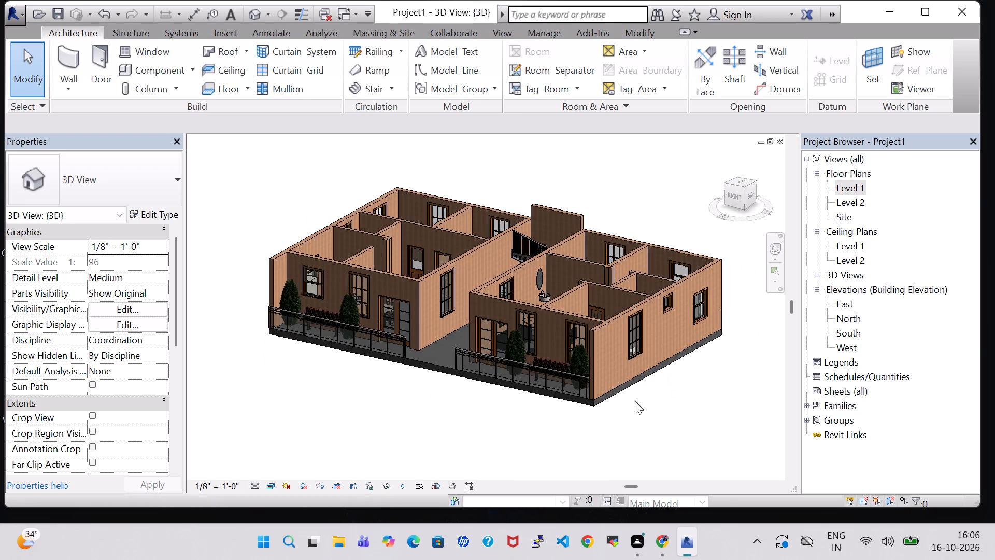
pyautogui.keyDown('shift'); pyautogui.moveTo(643, 401); pyautogui.dragTo(478, 416, button='middle'); pyautogui.keyUp('shift')
pyautogui.keyDown('shift'); pyautogui.moveTo(739, 388); pyautogui.dragTo(670, 390, button='middle'); pyautogui.keyUp('shift')
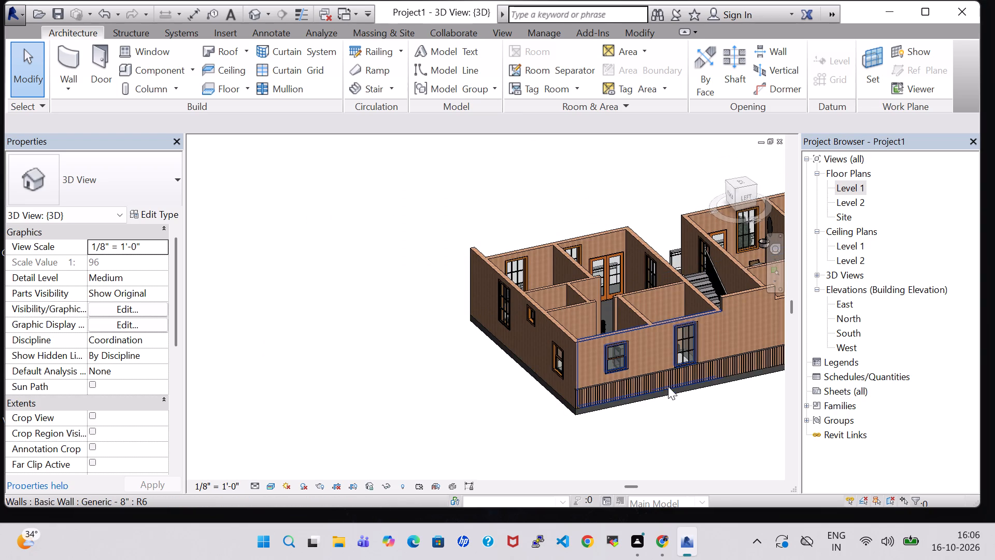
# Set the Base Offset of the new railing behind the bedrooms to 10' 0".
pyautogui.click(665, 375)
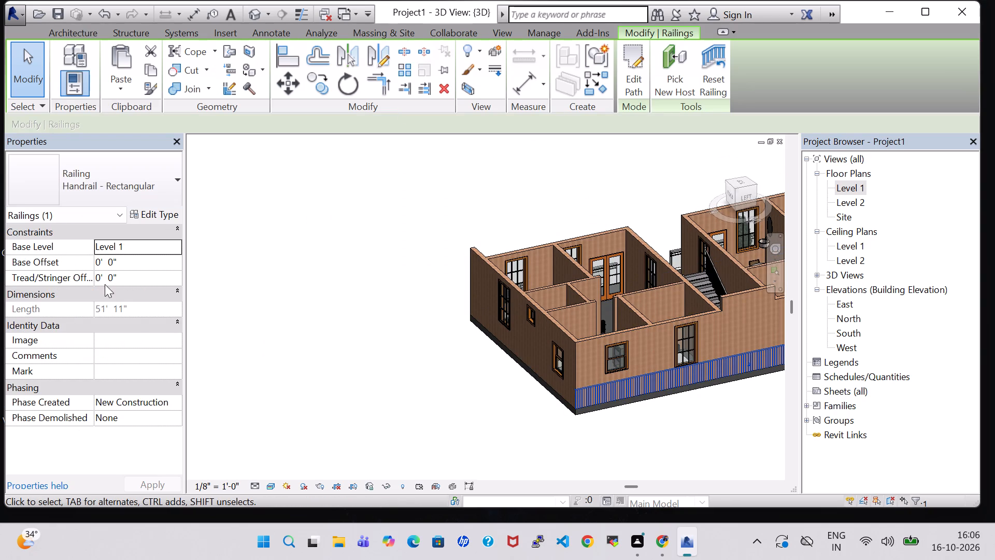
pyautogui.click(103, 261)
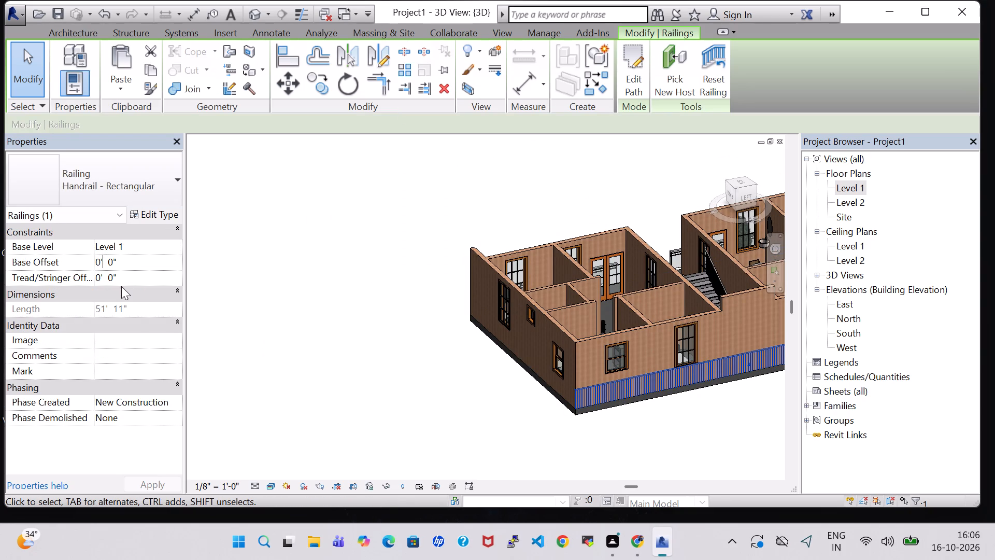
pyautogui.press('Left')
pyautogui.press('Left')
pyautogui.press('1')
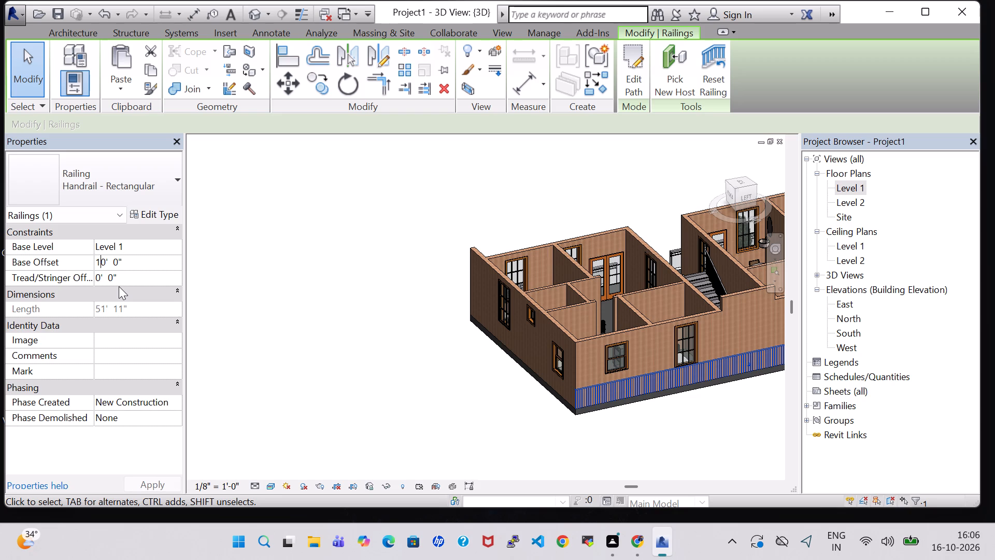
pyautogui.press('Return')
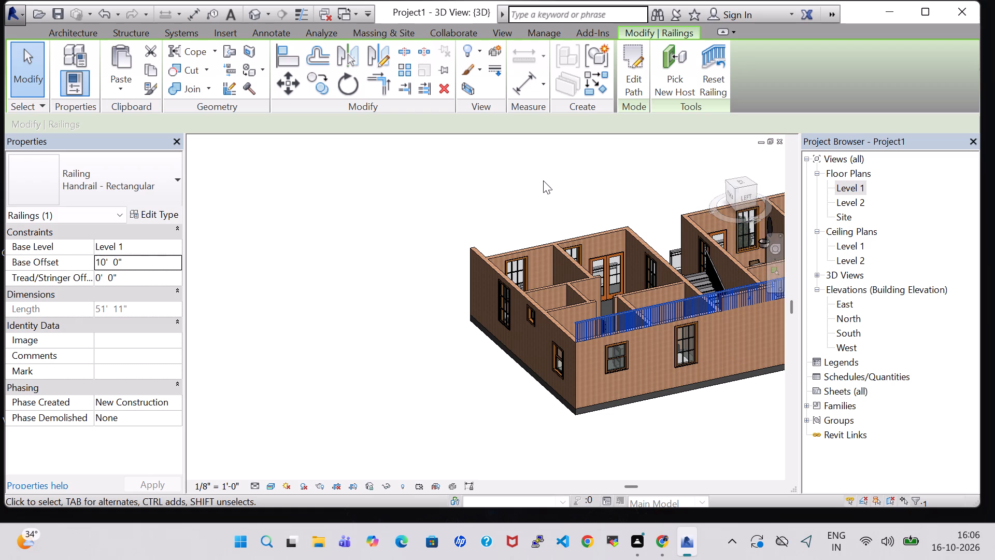
# Set the railing's Base Offset to 12' 0".
pyautogui.click(105, 261)
pyautogui.press('Right')
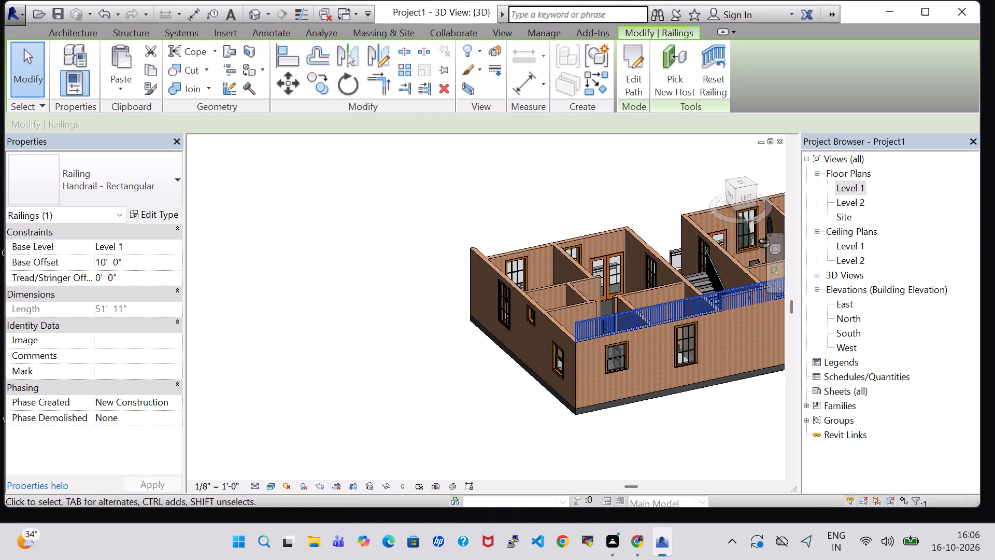
pyautogui.press('BackSpace')
pyautogui.press('2')
pyautogui.press('Return')
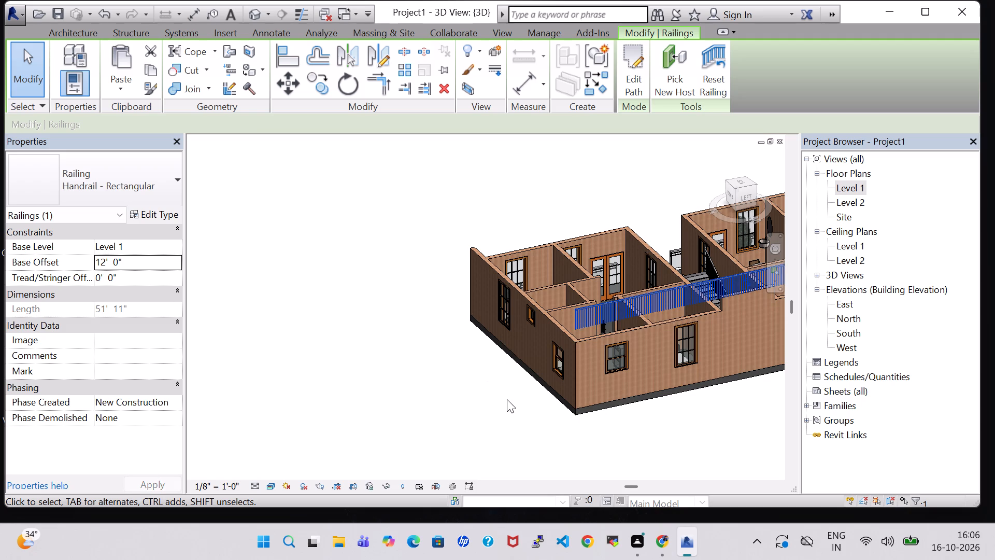
# Turn on the visibility of the Roofs category in the 3D view.
pyautogui.write('vv')
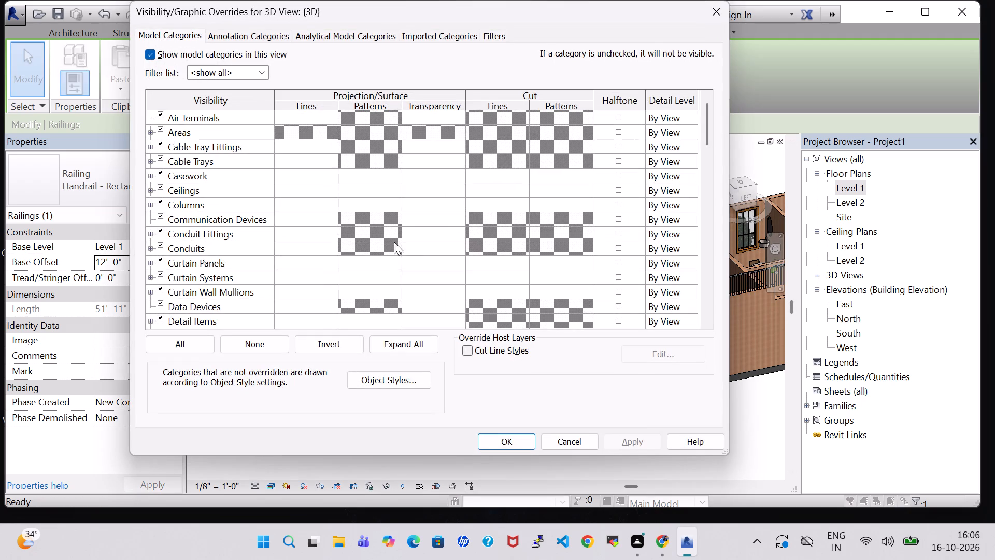
pyautogui.click(212, 261)
pyautogui.press('r')
pyautogui.scroll(-7, 212, 261)
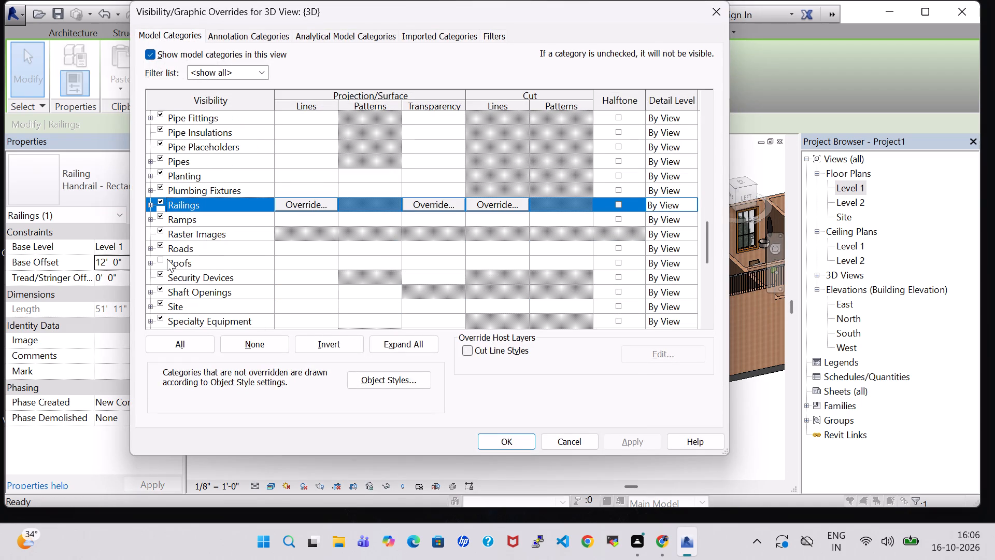
pyautogui.click(162, 258)
pyautogui.click(646, 439)
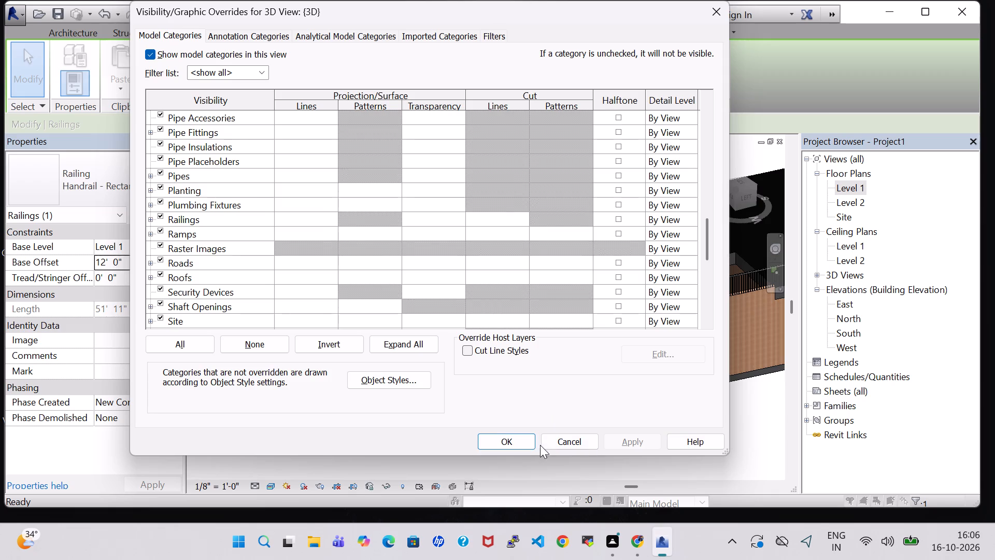
pyautogui.click(518, 443)
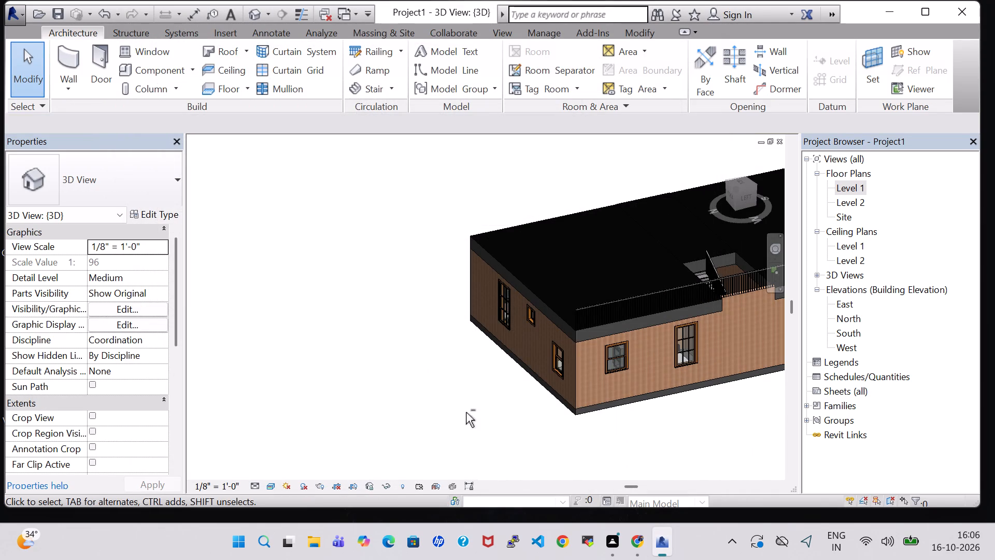
# Examine the raised railing along the roof edge and around the stair opening in 3D.
pyautogui.keyDown('shift'); pyautogui.moveTo(466, 412); pyautogui.dragTo(424, 390, button='middle'); pyautogui.keyUp('shift')
pyautogui.scroll(6, 506, 389)
pyautogui.keyDown('shift'); pyautogui.moveTo(506, 389); pyautogui.dragTo(600, 412, button='middle'); pyautogui.keyUp('shift')
pyautogui.moveTo(595, 401); pyautogui.dragTo(274, 384, button='middle')
pyautogui.moveTo(285, 388); pyautogui.dragTo(355, 388, button='middle')
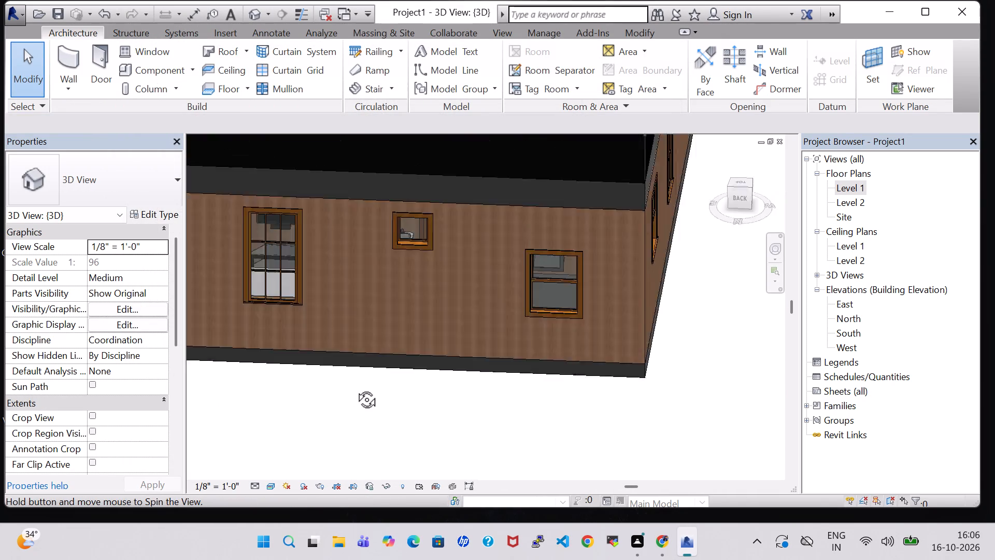
pyautogui.moveTo(355, 388); pyautogui.dragTo(357, 388, button='middle')
pyautogui.keyDown('shift'); pyautogui.moveTo(700, 280); pyautogui.dragTo(691, 401, button='middle'); pyautogui.keyUp('shift')
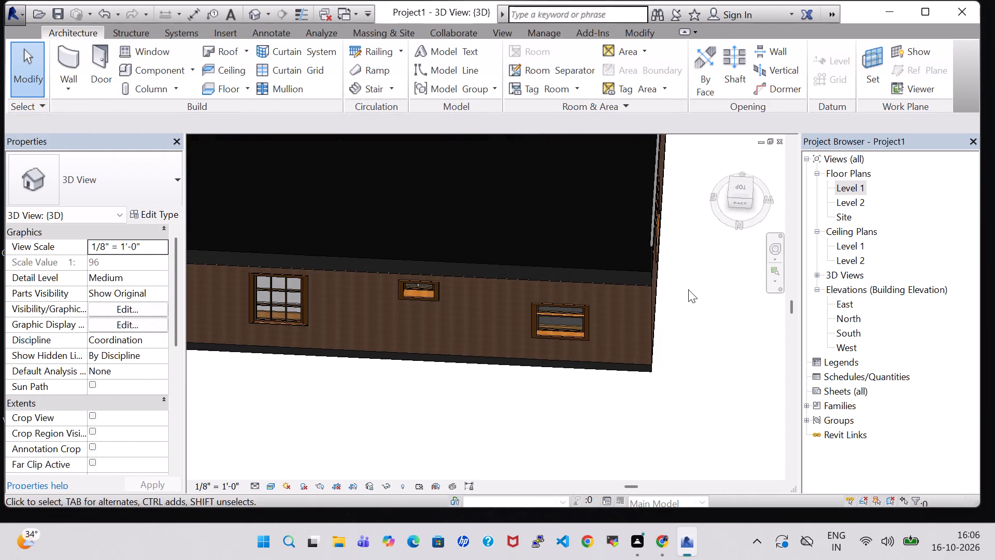
pyautogui.moveTo(688, 289); pyautogui.dragTo(569, 534, button='middle')
pyautogui.keyDown('shift'); pyautogui.moveTo(567, 467); pyautogui.dragTo(547, 426, button='middle'); pyautogui.keyUp('shift')
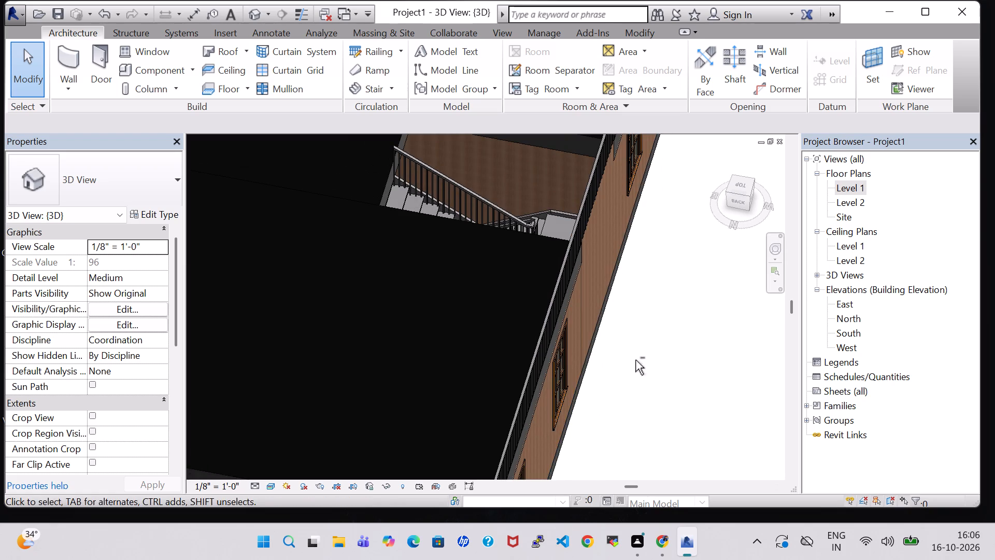
pyautogui.keyDown('shift'); pyautogui.moveTo(635, 360); pyautogui.dragTo(584, 331, button='middle'); pyautogui.keyUp('shift')
pyautogui.keyDown('shift'); pyautogui.moveTo(674, 423); pyautogui.dragTo(633, 410, button='middle'); pyautogui.keyUp('shift')
pyautogui.moveTo(689, 432); pyautogui.dragTo(632, 412, button='middle')
pyautogui.moveTo(632, 412); pyautogui.dragTo(624, 273, button='middle')
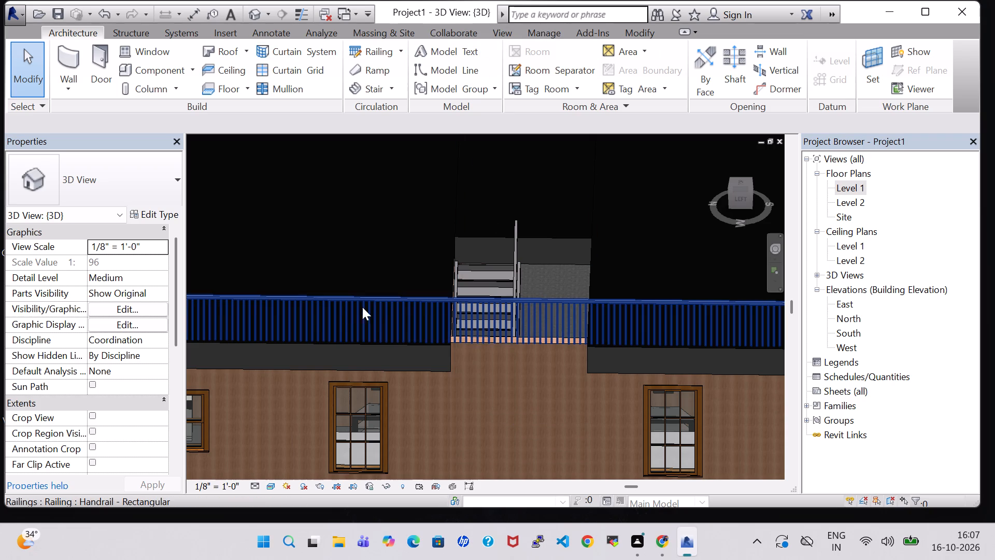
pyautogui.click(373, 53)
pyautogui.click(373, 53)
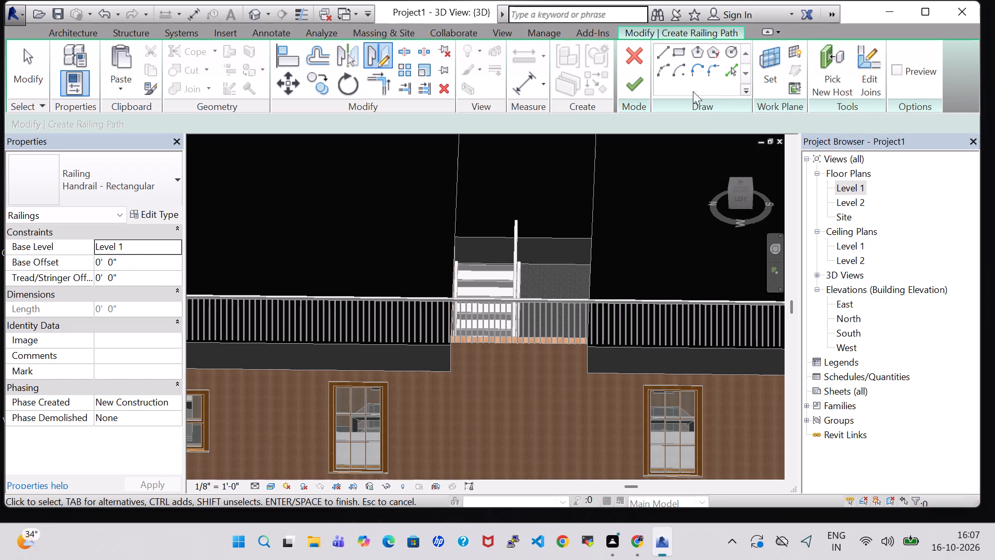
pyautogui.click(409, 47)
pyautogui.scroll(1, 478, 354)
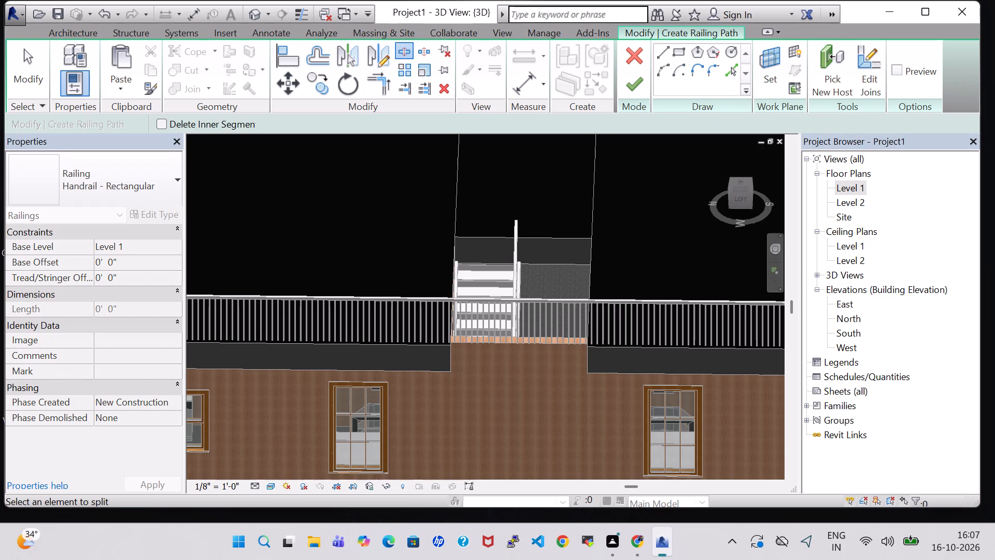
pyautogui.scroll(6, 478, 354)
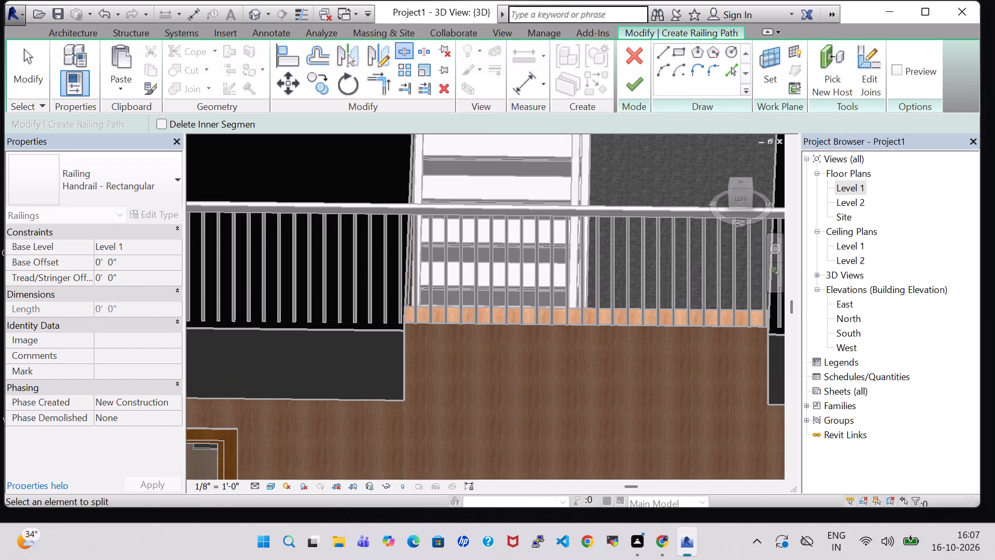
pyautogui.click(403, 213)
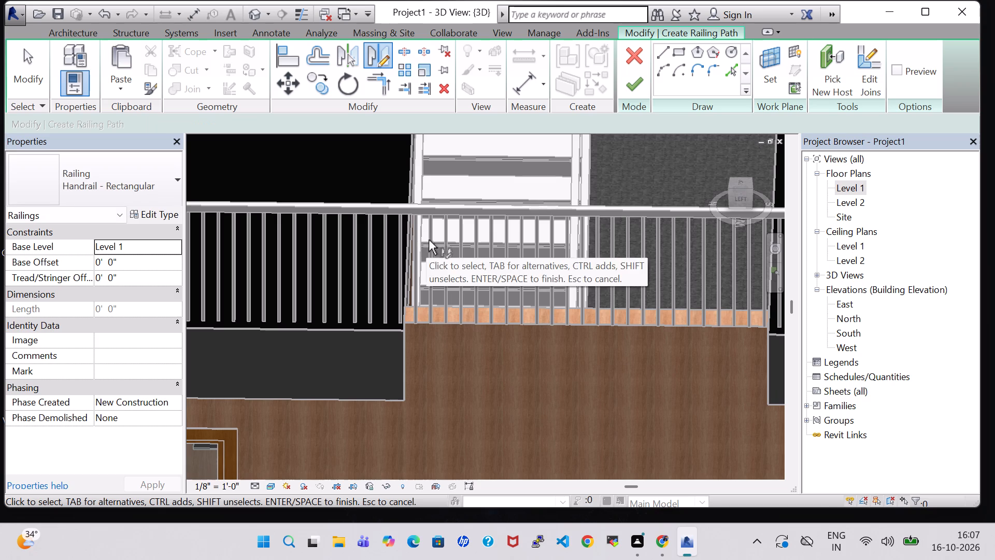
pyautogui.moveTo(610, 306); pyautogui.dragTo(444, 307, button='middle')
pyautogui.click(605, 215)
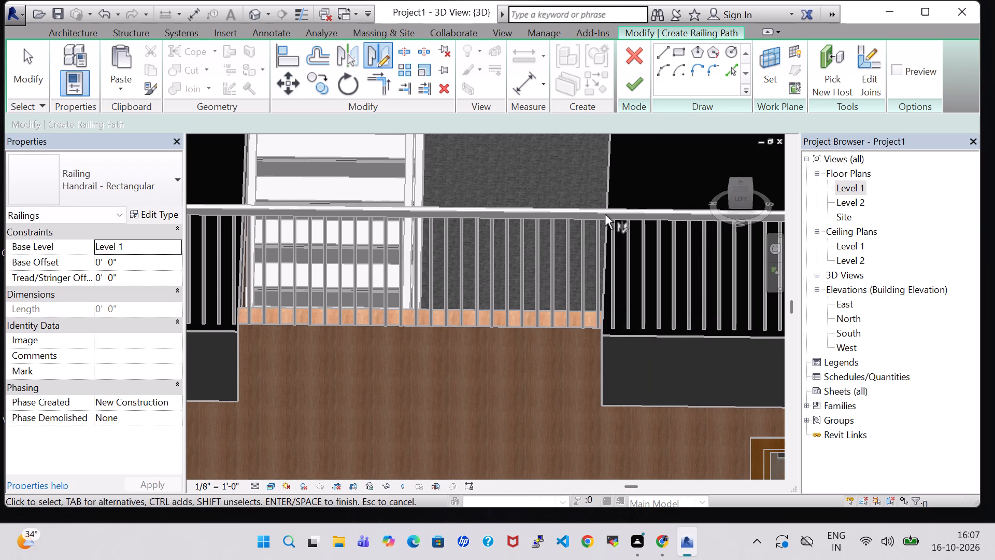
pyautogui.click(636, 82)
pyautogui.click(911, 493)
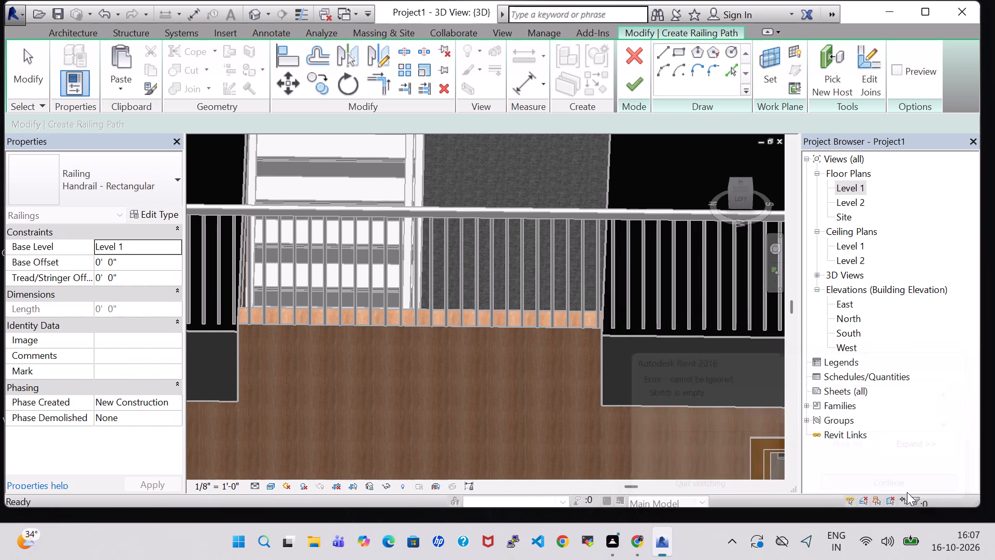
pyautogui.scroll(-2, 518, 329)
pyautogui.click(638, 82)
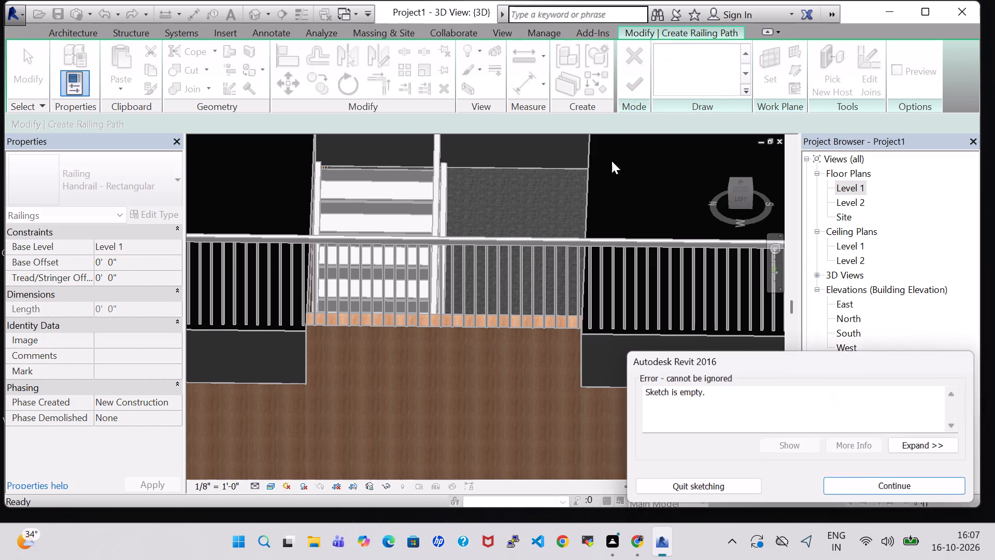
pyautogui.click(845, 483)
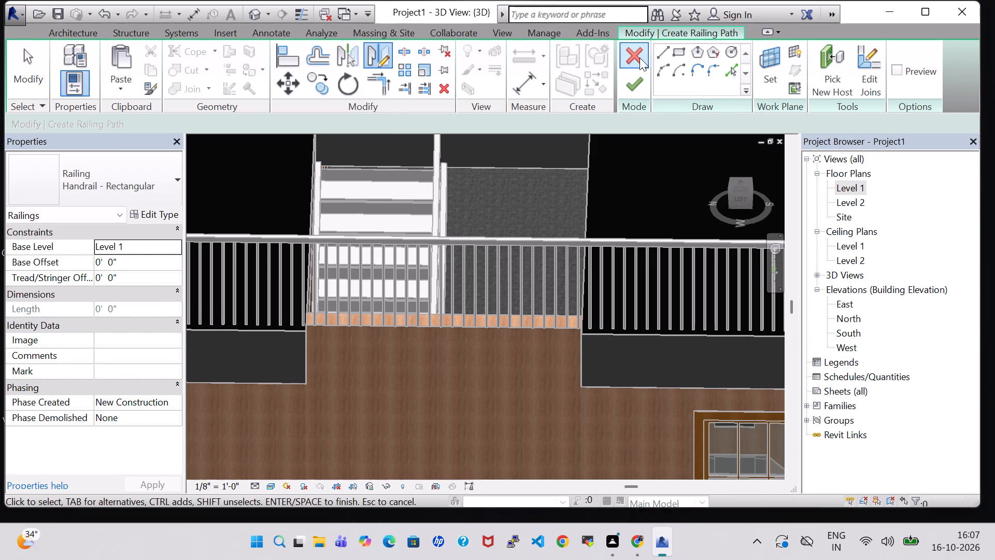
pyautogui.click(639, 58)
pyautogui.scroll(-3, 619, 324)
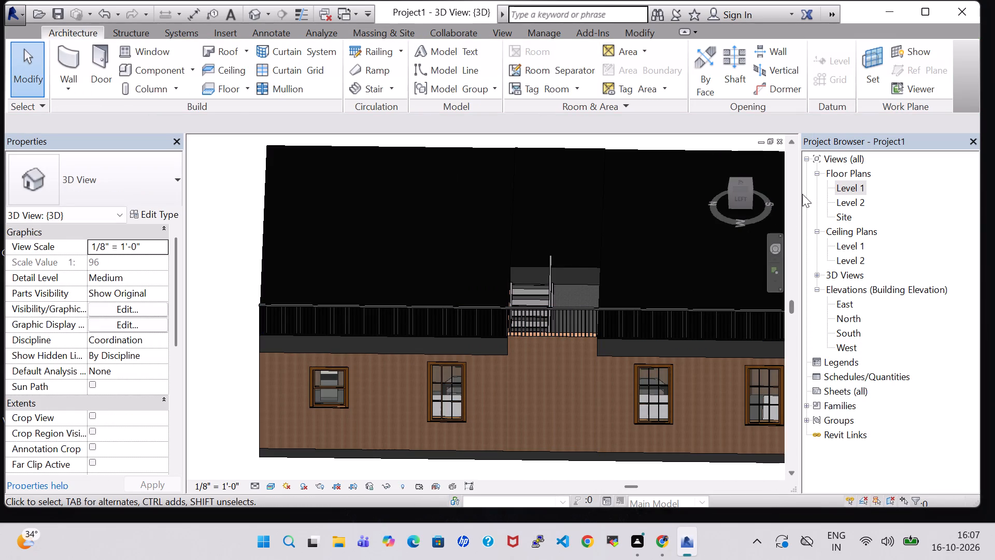
# Open the Level 1 floor plan and examine the layout of both units and the stair passage.
pyautogui.doubleClick(859, 183)
pyautogui.scroll(-2, 607, 293)
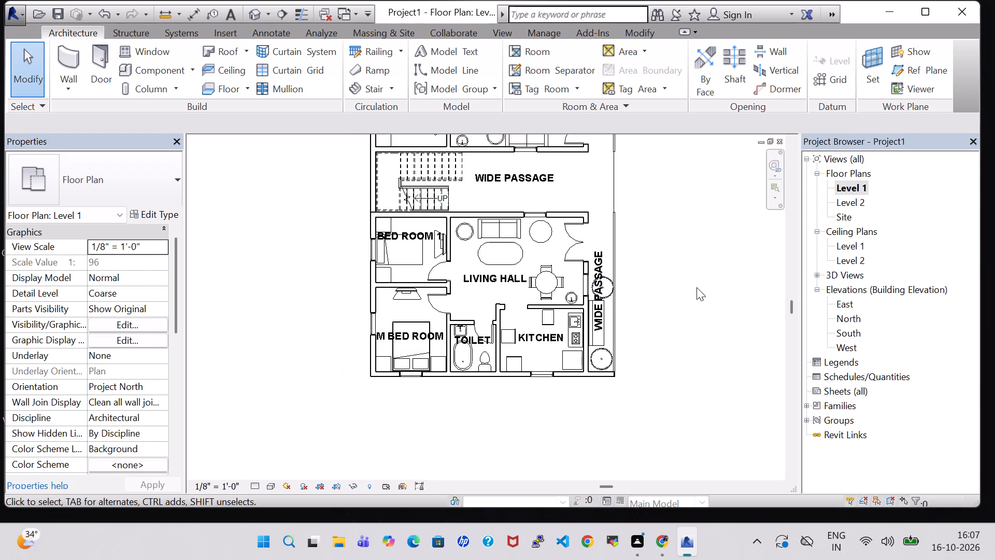
pyautogui.moveTo(696, 287); pyautogui.dragTo(696, 339, button='middle')
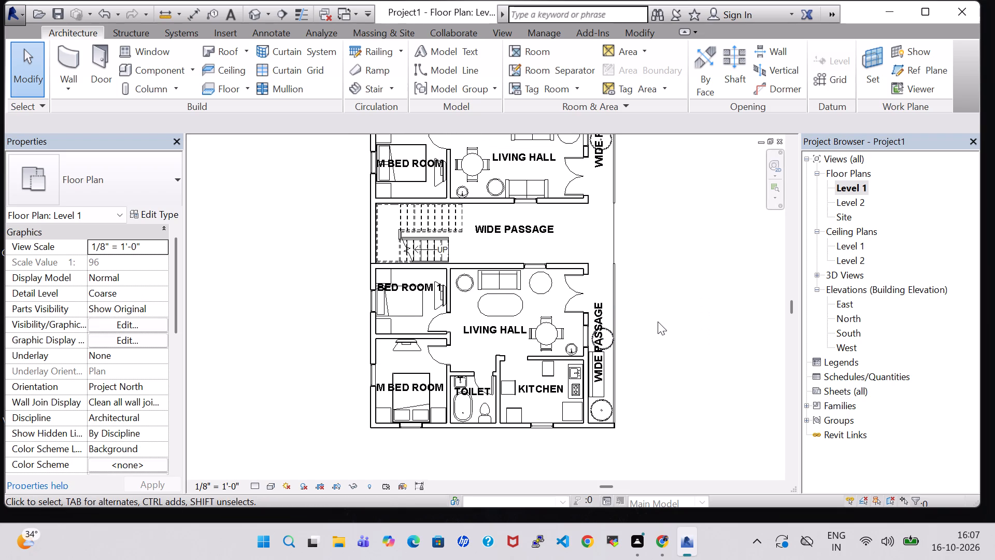
pyautogui.moveTo(658, 321); pyautogui.dragTo(679, 373, button='middle')
pyautogui.moveTo(679, 377); pyautogui.dragTo(679, 386, button='middle')
pyautogui.moveTo(679, 398); pyautogui.dragTo(679, 407, button='middle')
pyautogui.scroll(-2, 677, 342)
pyautogui.moveTo(677, 342); pyautogui.dragTo(607, 332, button='middle')
pyautogui.scroll(1, 607, 332)
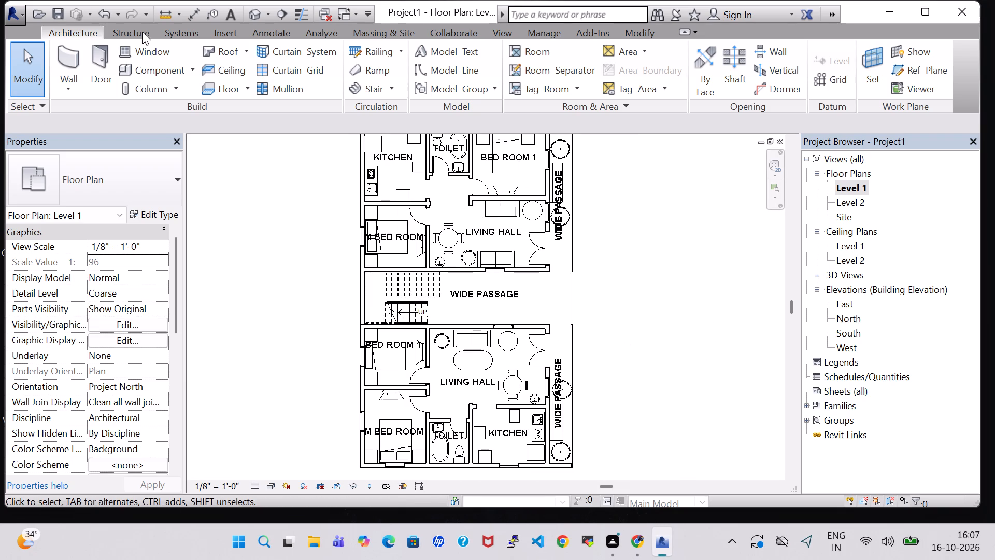
# Delete the raised railing behind the bedrooms in the 3D view.
pyautogui.doubleClick(248, 13)
pyautogui.click(442, 320)
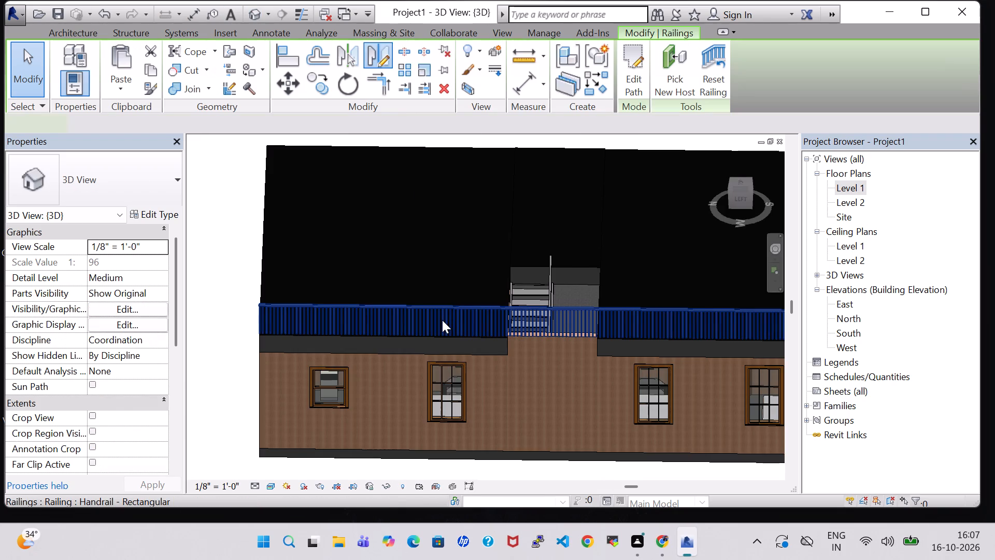
pyautogui.press('Delete')
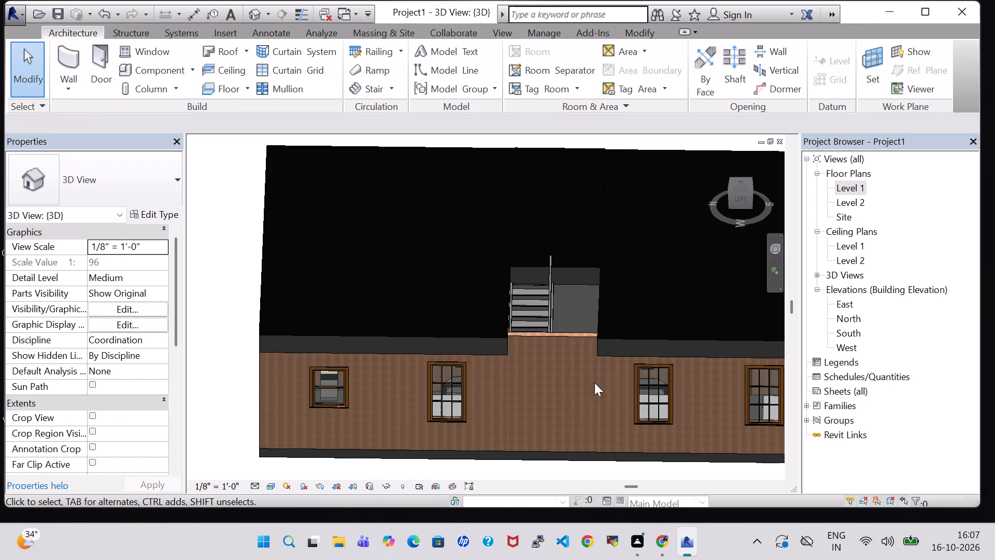
# In the Level 1 plan, sketch a Handrail - Rectangular path 32' 4 1/2" long along the outer edge of the end wall by the M Bed Room, Toilet and Kitchen.
pyautogui.keyDown('shift'); pyautogui.moveTo(496, 396); pyautogui.dragTo(728, 354, button='middle'); pyautogui.keyUp('shift')
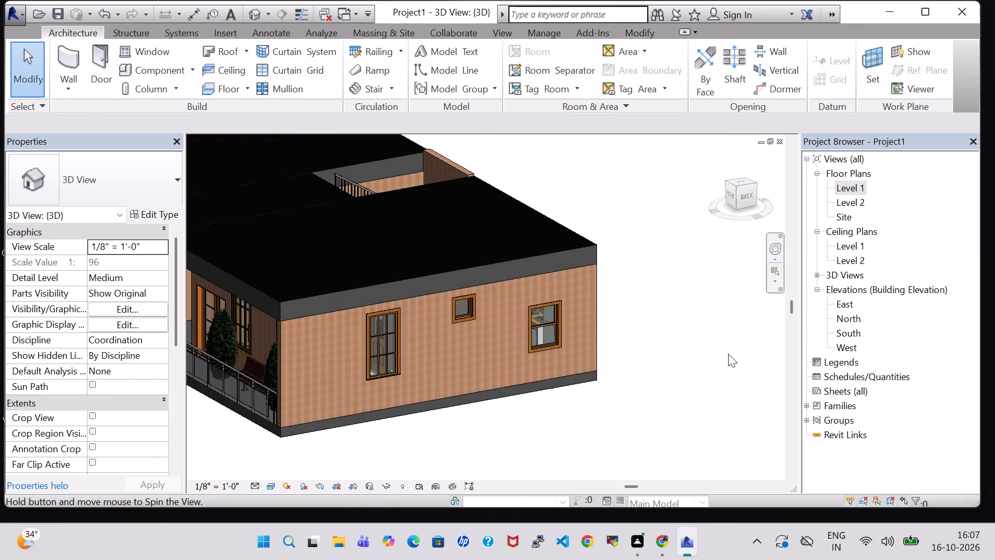
pyautogui.keyDown('shift'); pyautogui.moveTo(590, 386); pyautogui.dragTo(669, 384, button='middle'); pyautogui.keyUp('shift')
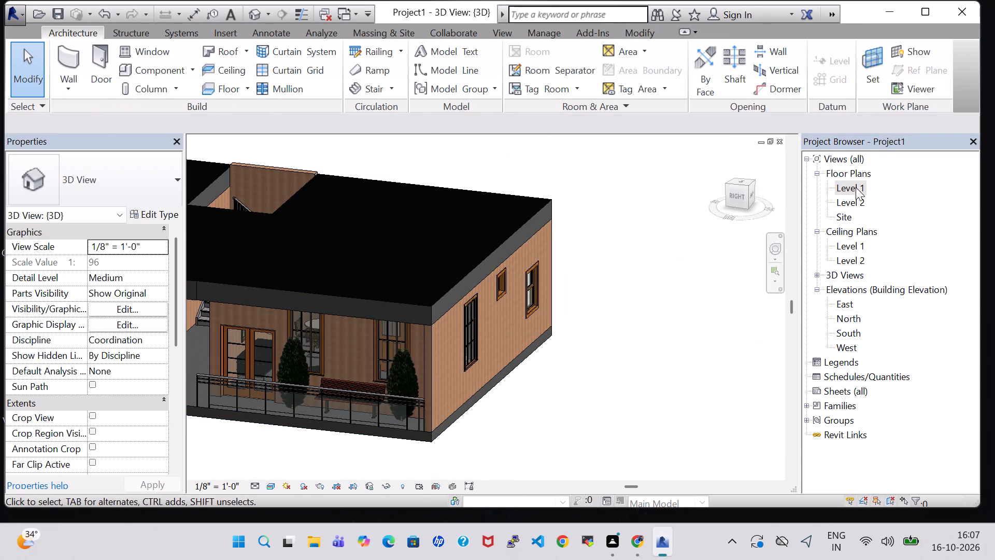
pyautogui.doubleClick(856, 187)
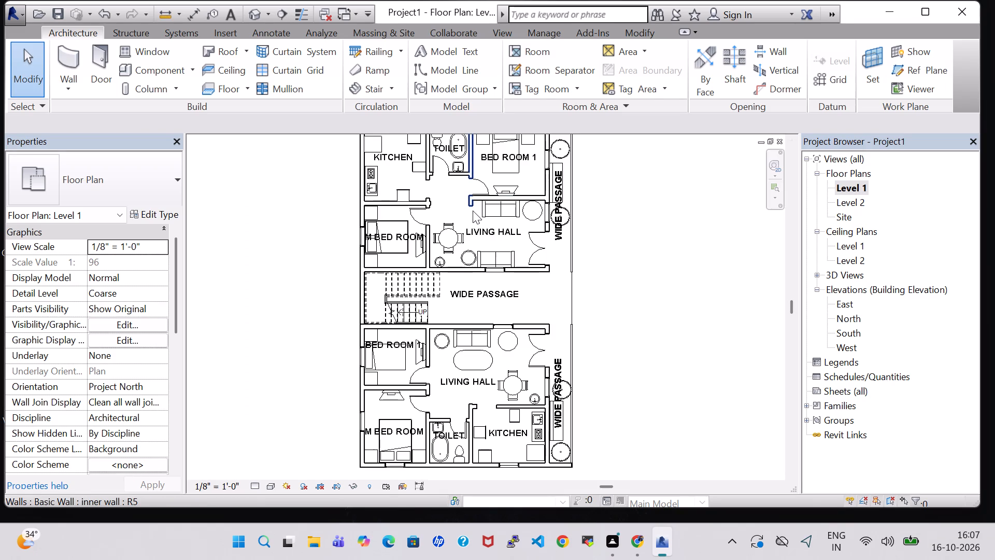
pyautogui.scroll(-3, 473, 218)
pyautogui.middleClick(618, 324)
pyautogui.scroll(2, 598, 315)
pyautogui.moveTo(598, 315); pyautogui.dragTo(605, 315, button='middle')
pyautogui.scroll(-1, 605, 308)
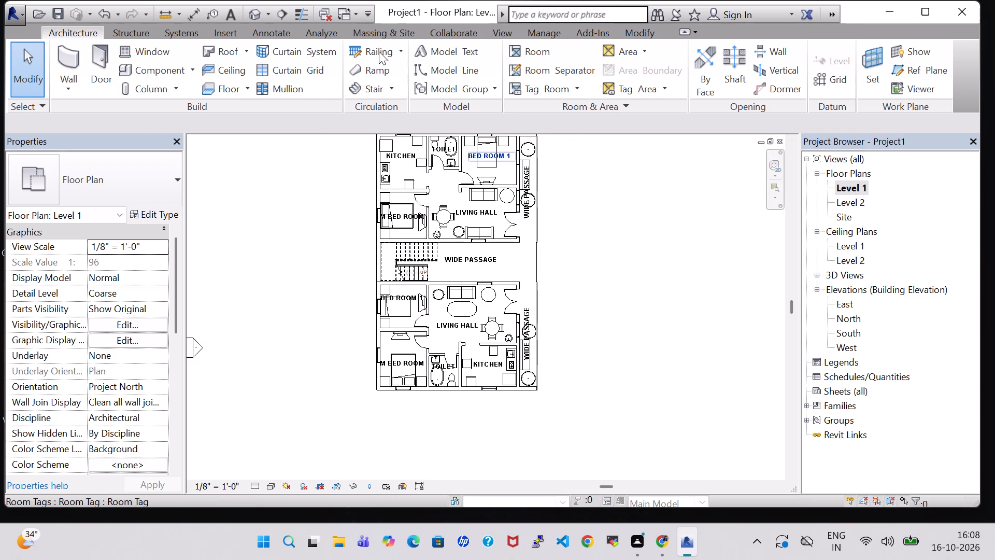
pyautogui.click(379, 51)
pyautogui.scroll(4, 498, 287)
pyautogui.moveTo(452, 355); pyautogui.dragTo(565, 182, button='middle')
pyautogui.scroll(1, 395, 347)
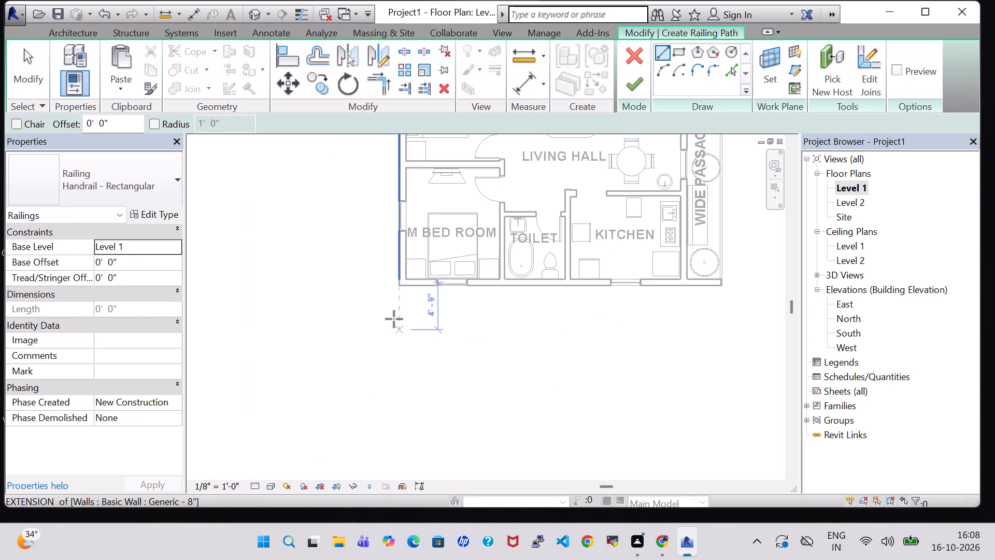
pyautogui.click(399, 285)
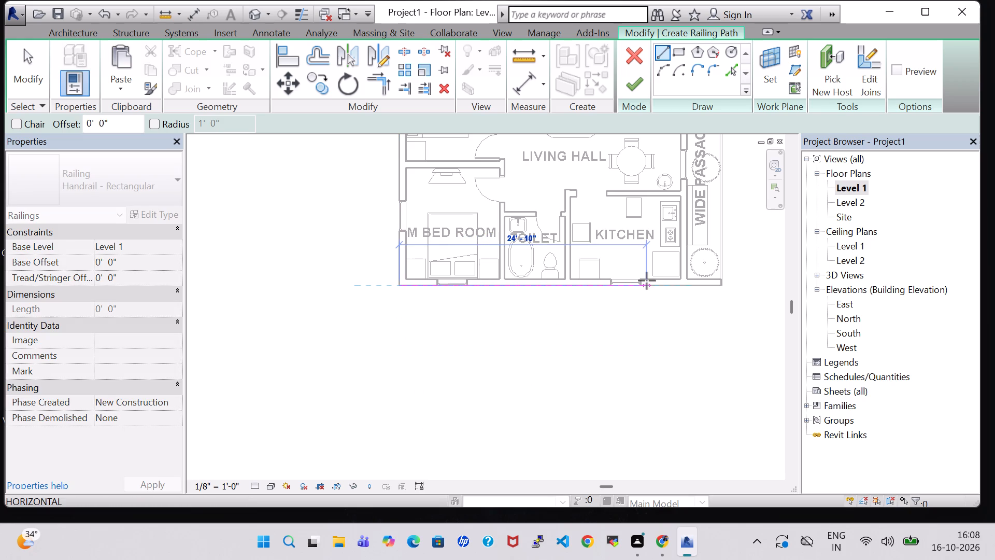
pyautogui.moveTo(647, 281); pyautogui.dragTo(535, 286, button='middle')
pyautogui.scroll(2, 535, 286)
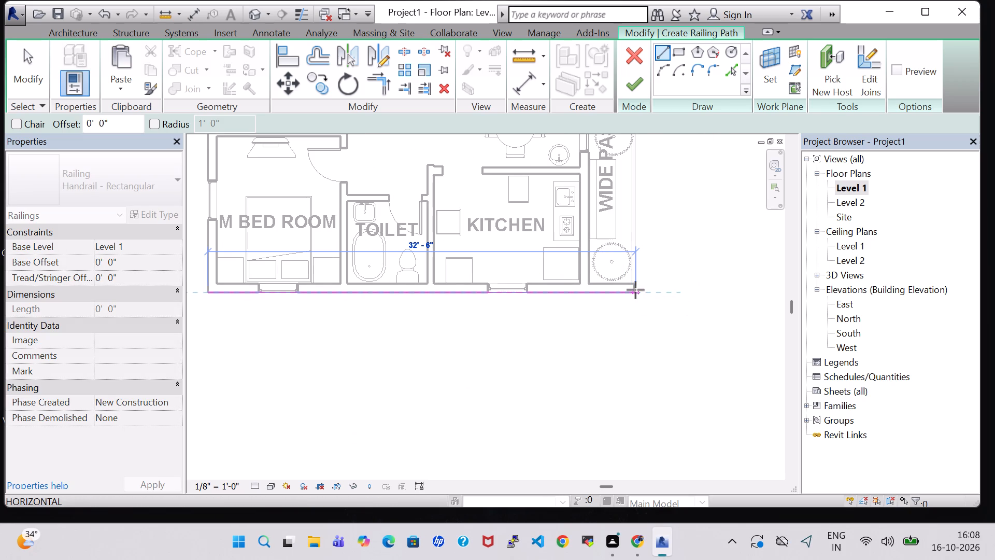
pyautogui.scroll(5, 635, 290)
pyautogui.click(633, 293)
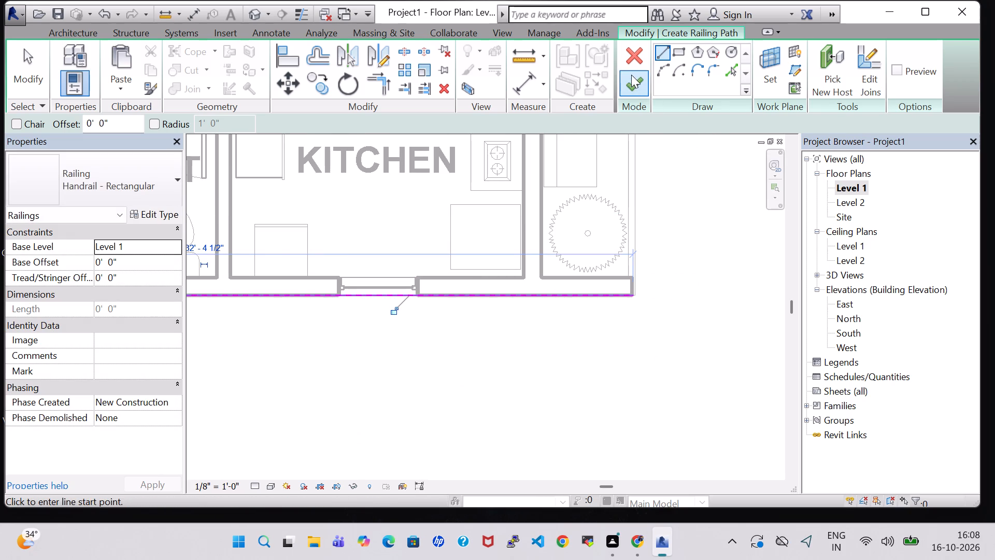
# Set the railing's Base Offset to 12' 0", finish the sketch and show the building in the 3D view.
pyautogui.click(100, 258)
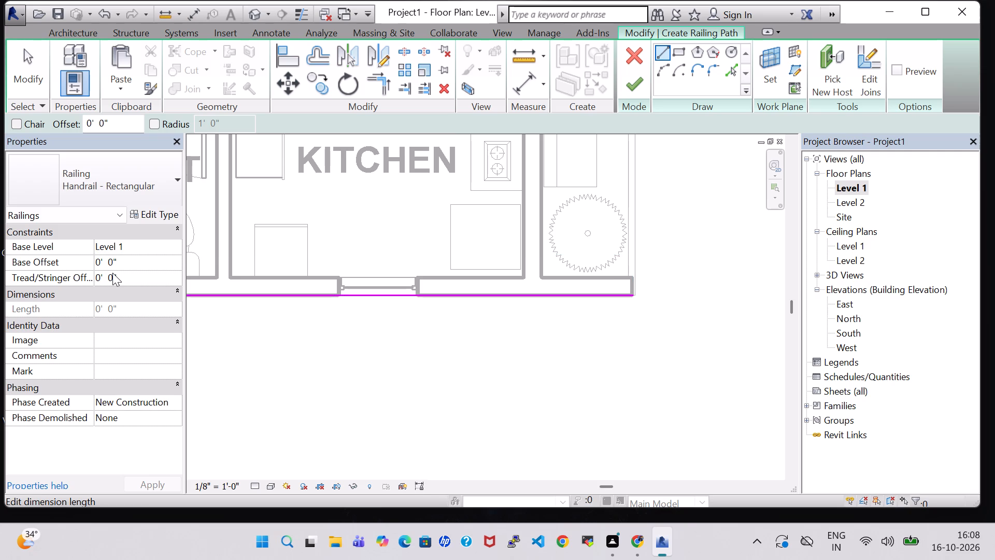
pyautogui.press('Right')
pyautogui.press('BackSpace')
pyautogui.write('12')
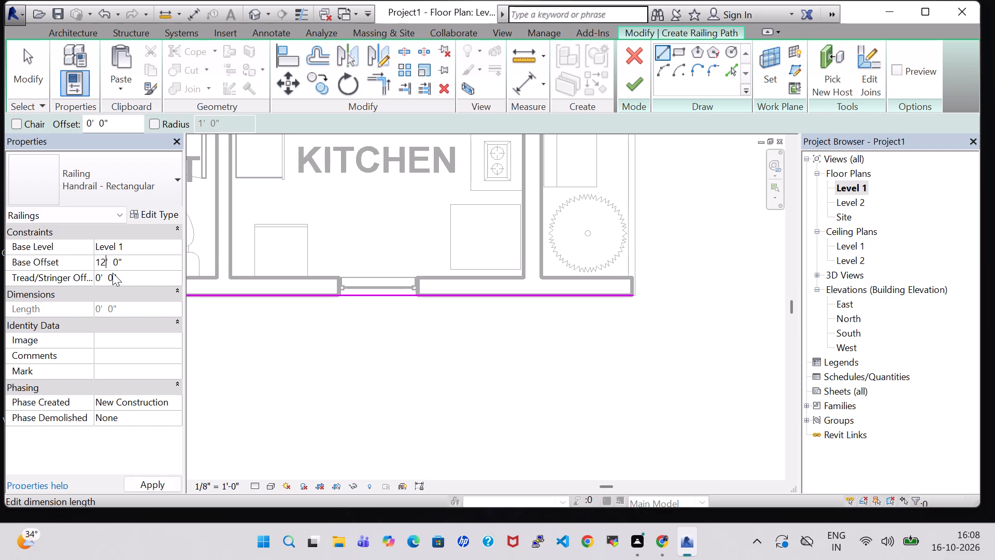
pyautogui.click(639, 85)
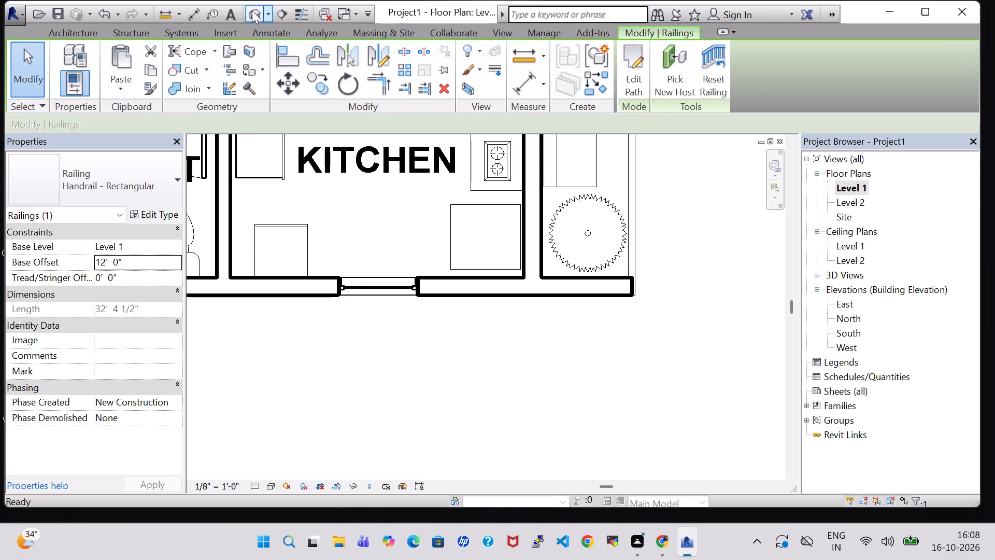
pyautogui.click(256, 10)
pyautogui.moveTo(552, 392); pyautogui.dragTo(765, 352, button='middle')
pyautogui.moveTo(425, 411); pyautogui.dragTo(698, 427, button='middle')
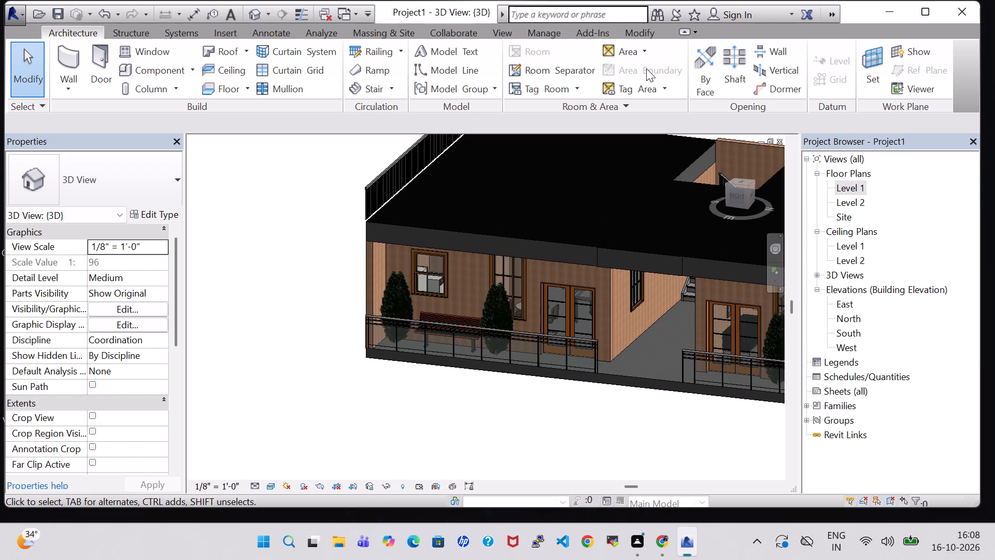
pyautogui.moveTo(367, 405); pyautogui.dragTo(238, 371, button='middle')
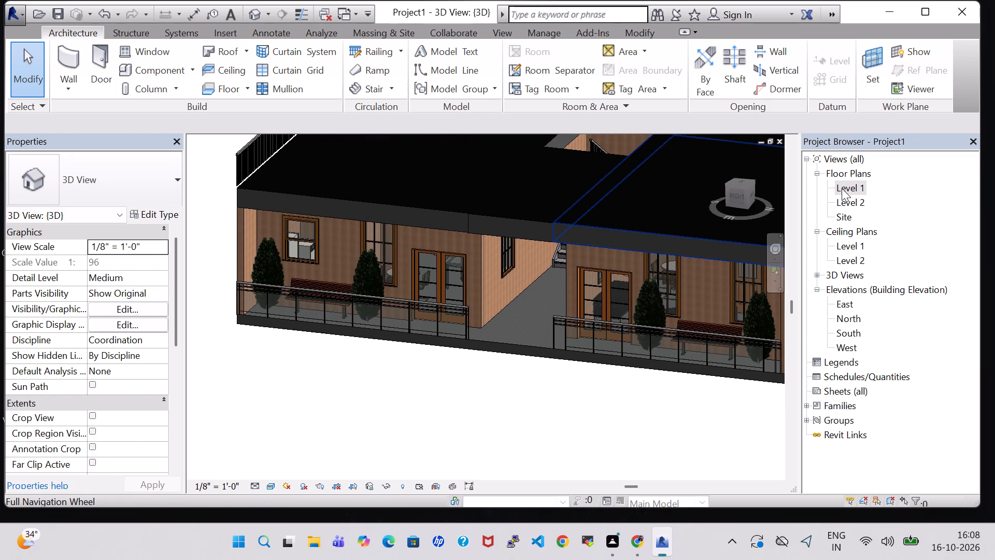
# In the Level 1 plan, create a Handrail - Rectangular railing 51' 11" long along the outer edge of the Wide Passage, corner to corner.
pyautogui.doubleClick(842, 188)
pyautogui.click(359, 55)
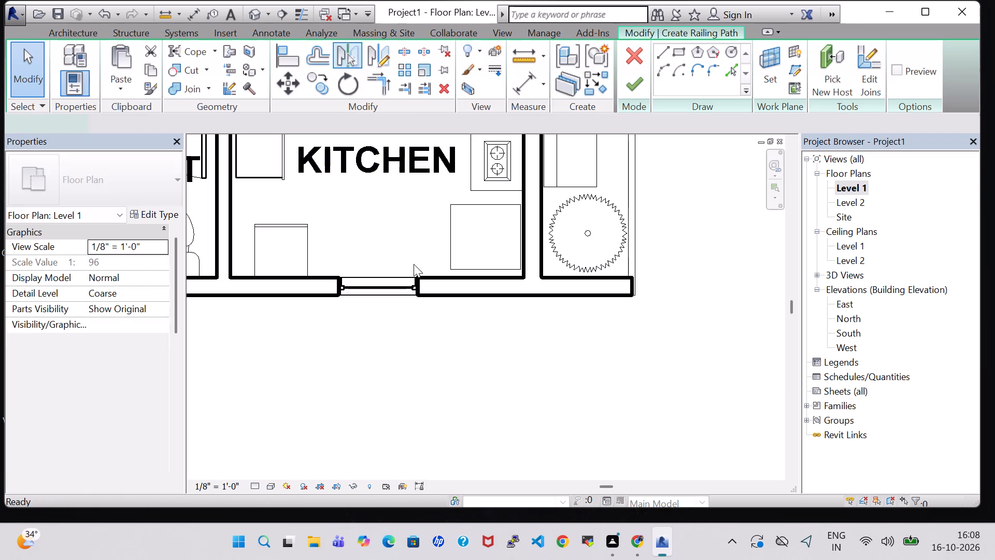
pyautogui.scroll(-3, 442, 327)
pyautogui.moveTo(605, 297); pyautogui.dragTo(616, 377, button='middle')
pyautogui.scroll(1, 602, 385)
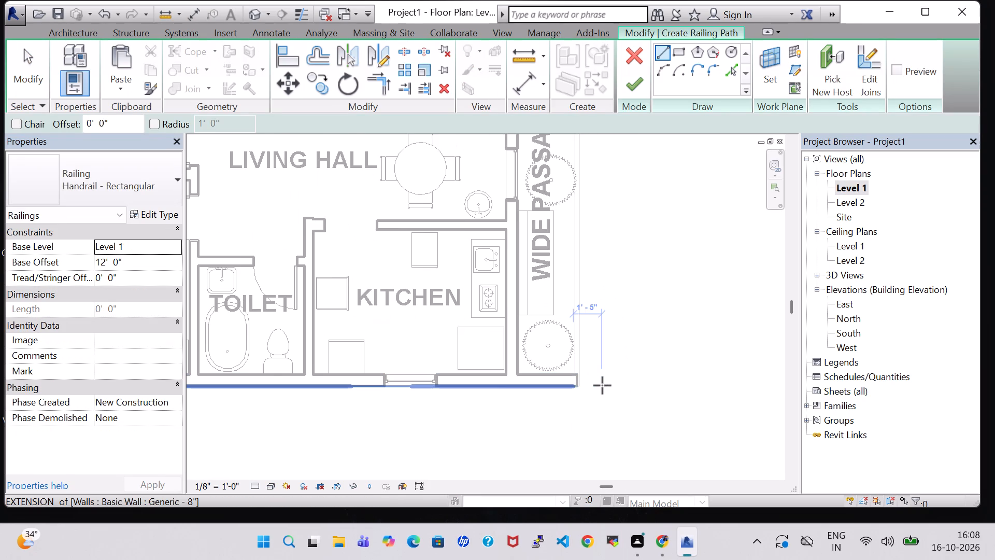
pyautogui.moveTo(614, 297); pyautogui.dragTo(626, 354, button='middle')
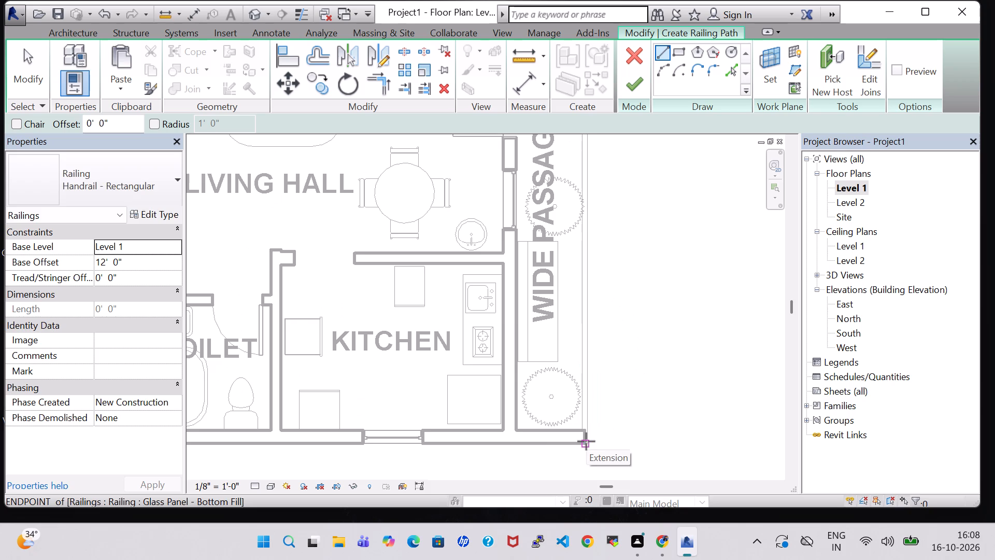
pyautogui.click(586, 441)
pyautogui.moveTo(582, 184); pyautogui.dragTo(591, 323, button='middle')
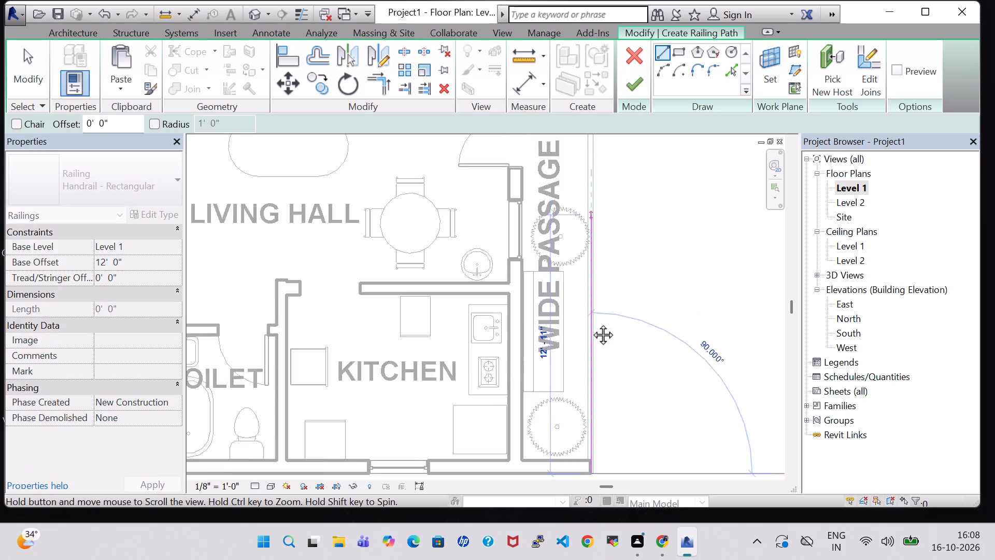
pyautogui.moveTo(591, 323); pyautogui.dragTo(593, 484, button='middle')
pyautogui.moveTo(596, 161); pyautogui.dragTo(593, 459, button='middle')
pyautogui.moveTo(594, 159); pyautogui.dragTo(590, 439, button='middle')
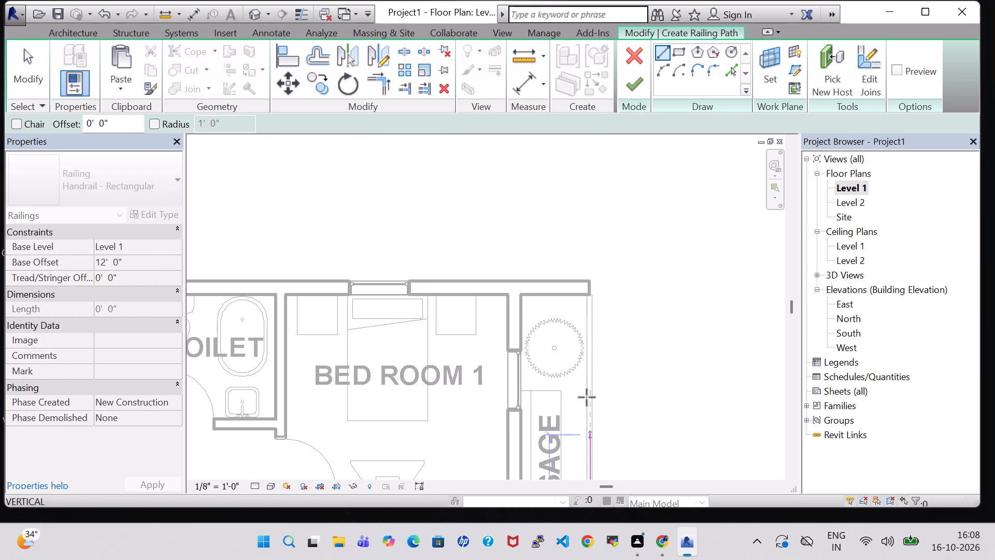
pyautogui.scroll(3, 580, 302)
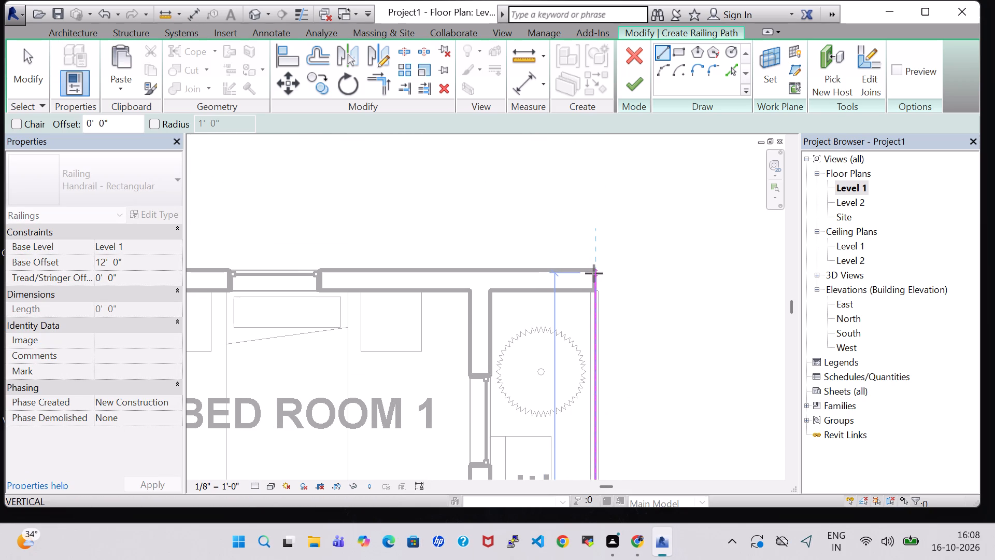
pyautogui.scroll(4, 594, 270)
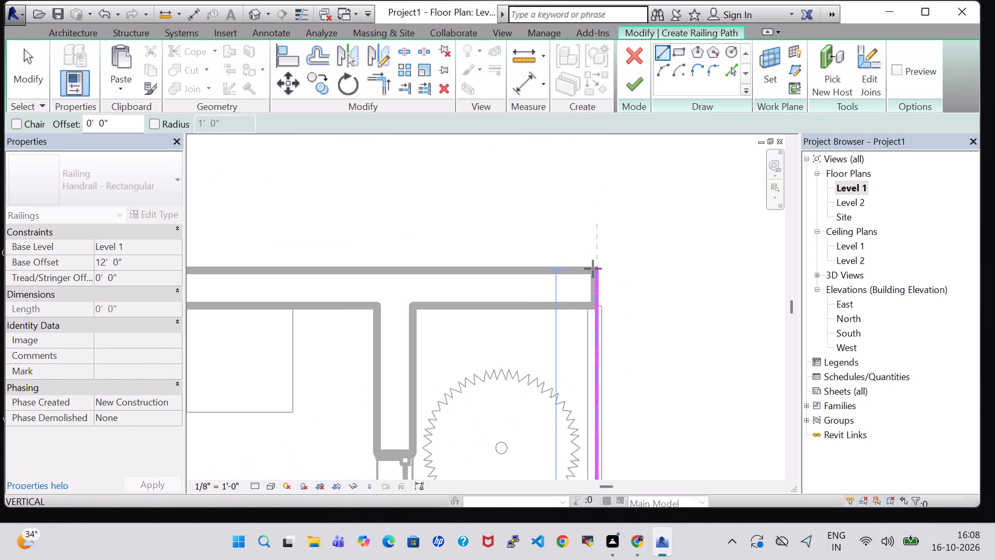
pyautogui.click(593, 269)
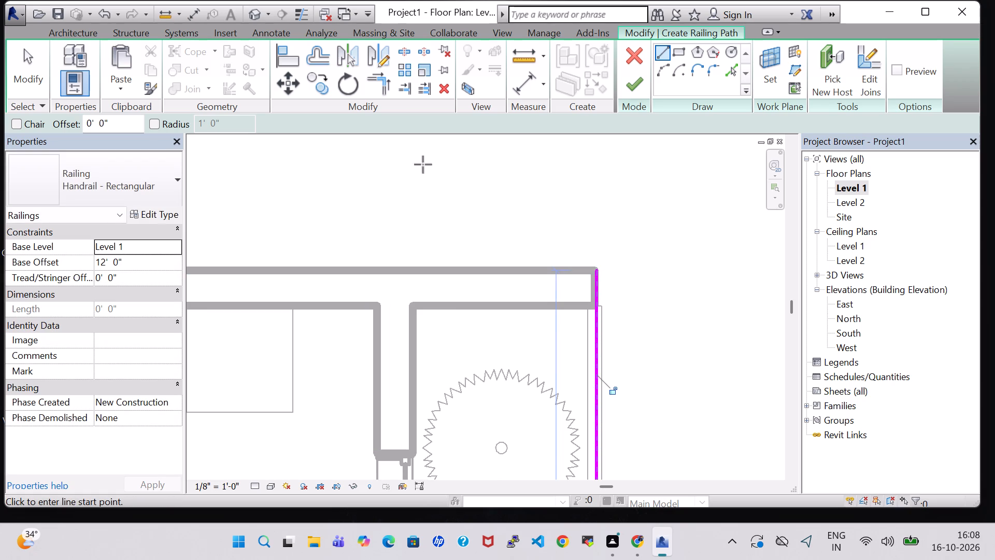
pyautogui.click(627, 81)
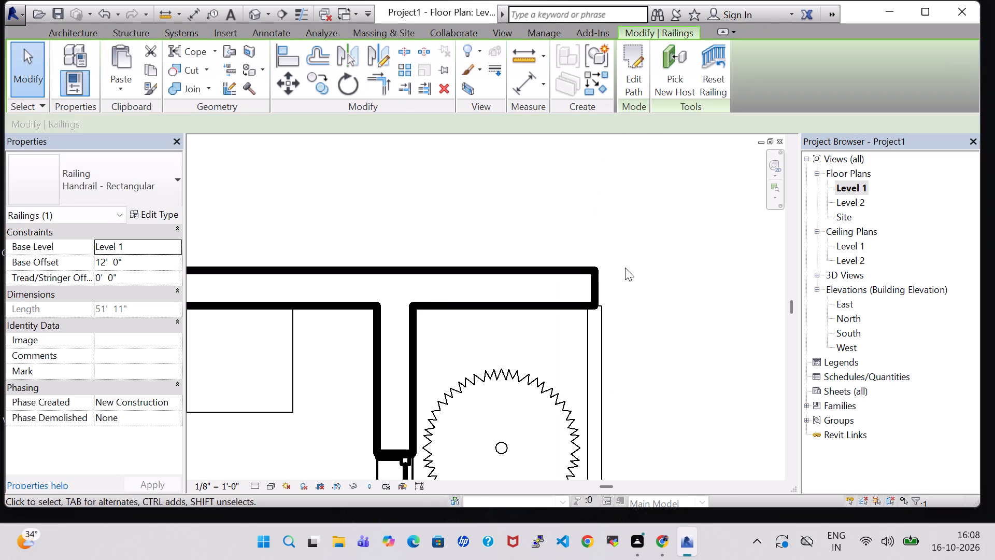
# Show the building in the 3D view and examine the front roof edge and the bare end by Bed Room 1.
pyautogui.scroll(-1, 625, 255)
pyautogui.click(247, 18)
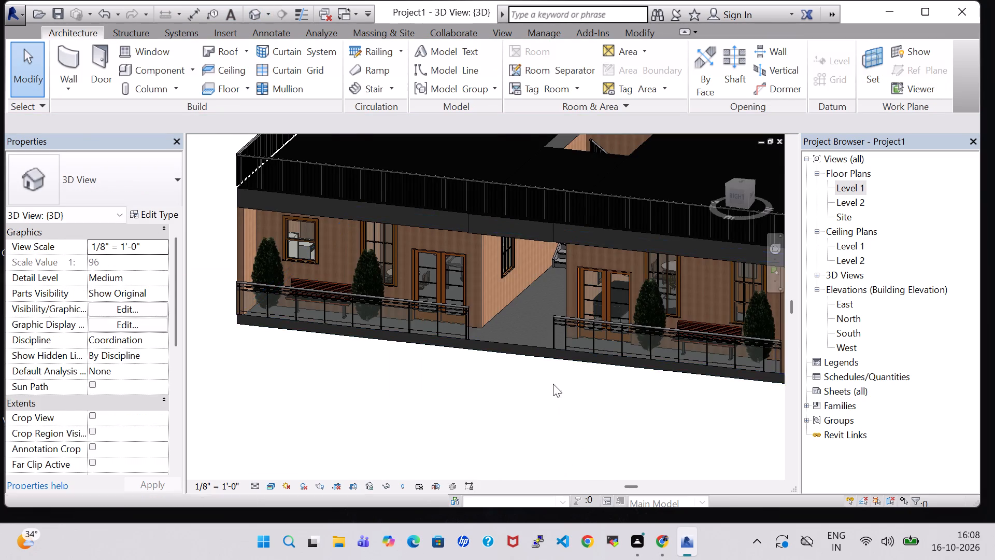
pyautogui.scroll(-1, 551, 396)
pyautogui.moveTo(551, 396); pyautogui.dragTo(432, 394, button='middle')
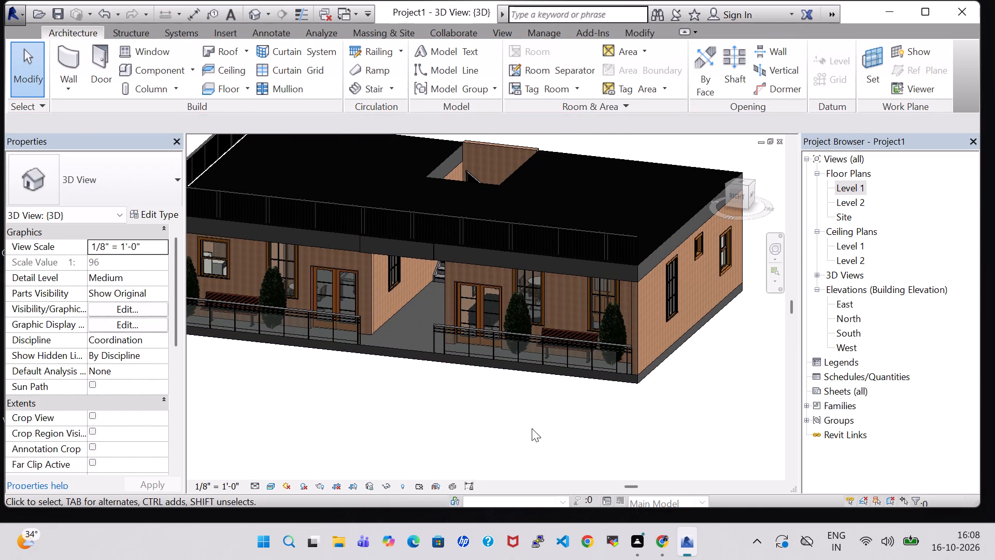
pyautogui.keyDown('shift'); pyautogui.moveTo(710, 373); pyautogui.dragTo(598, 386, button='middle'); pyautogui.keyUp('shift')
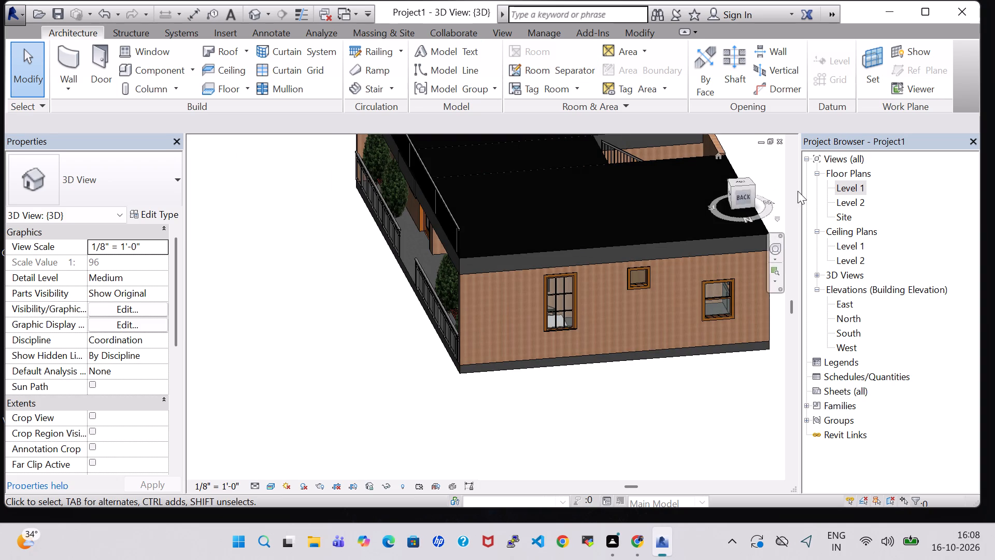
# In the Level 1 plan, create a Handrail - Rectangular railing 32' 4" long along the outer end wall by Bed Room 1, Toilet and Kitchen.
pyautogui.doubleClick(848, 187)
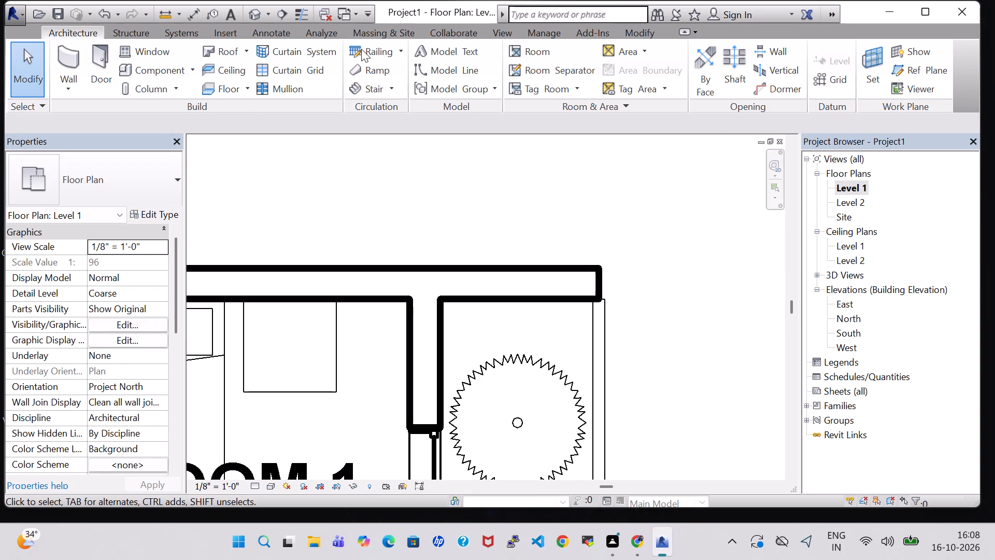
pyautogui.click(361, 49)
pyautogui.scroll(-5, 513, 195)
pyautogui.moveTo(510, 204); pyautogui.dragTo(518, 204, button='middle')
pyautogui.scroll(-1, 518, 204)
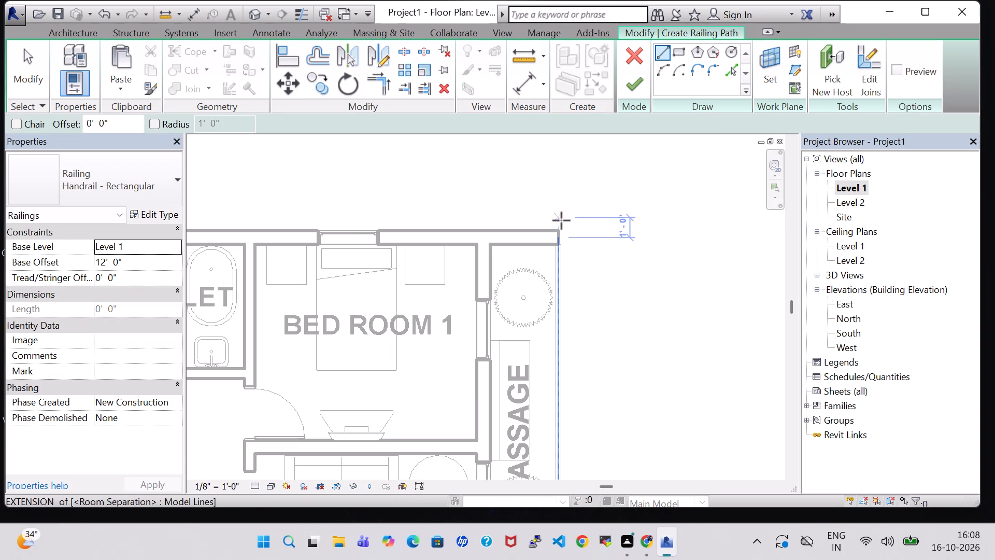
pyautogui.scroll(-5, 459, 207)
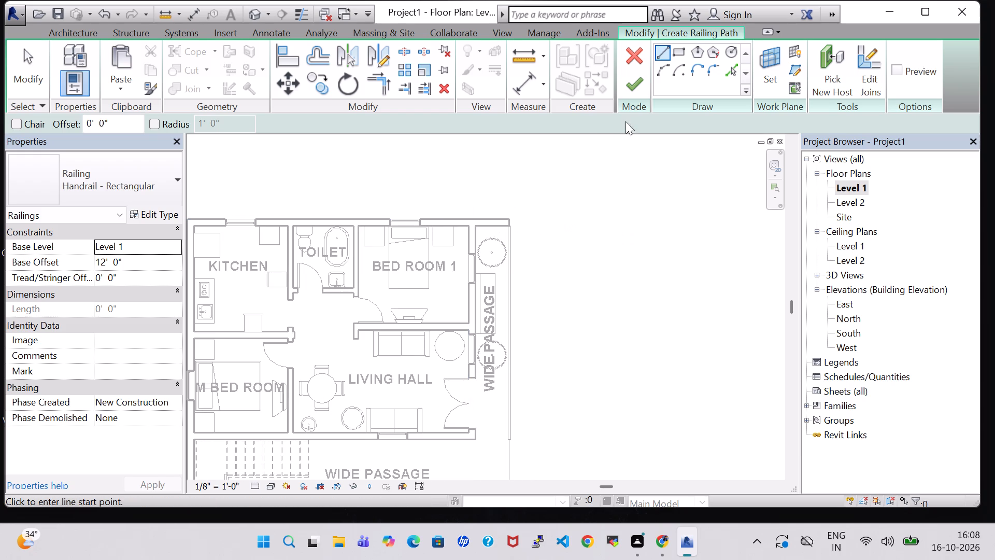
pyautogui.scroll(3, 510, 223)
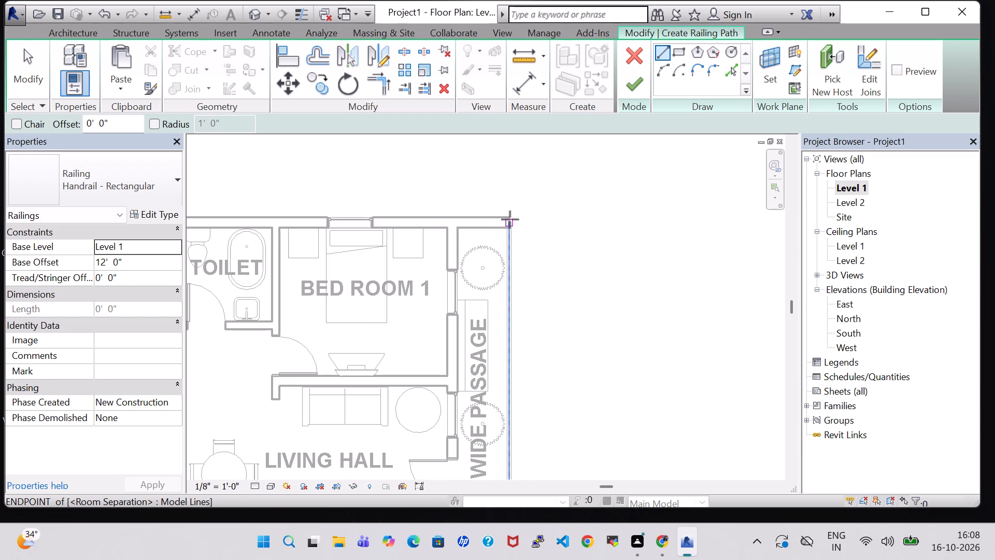
pyautogui.click(510, 219)
pyautogui.moveTo(264, 217); pyautogui.dragTo(588, 220, button='middle')
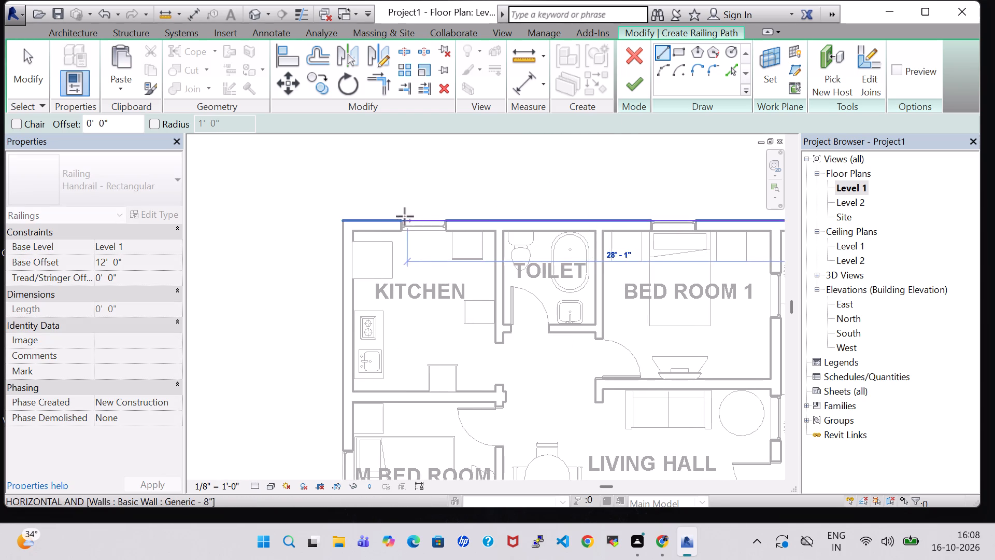
pyautogui.scroll(3, 362, 218)
pyautogui.click(329, 225)
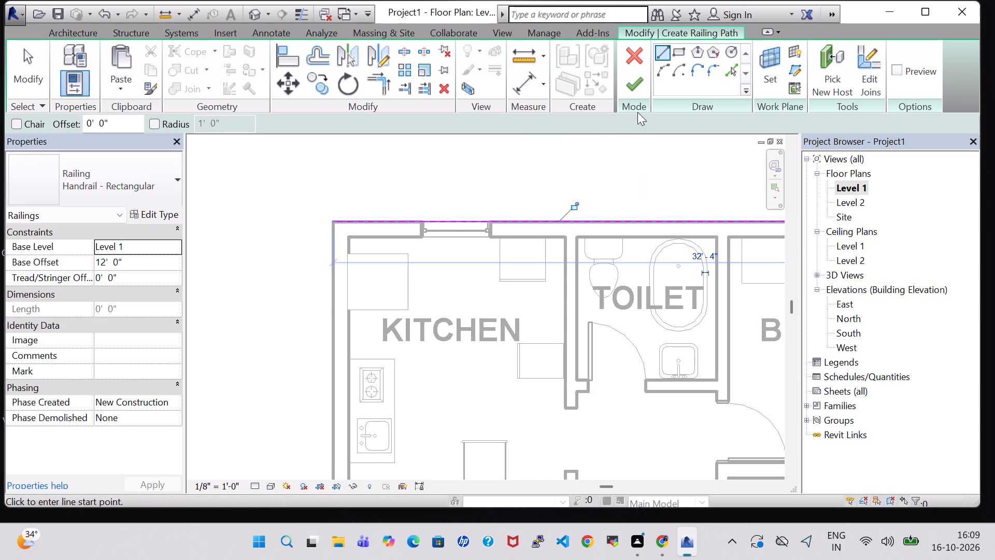
pyautogui.click(624, 87)
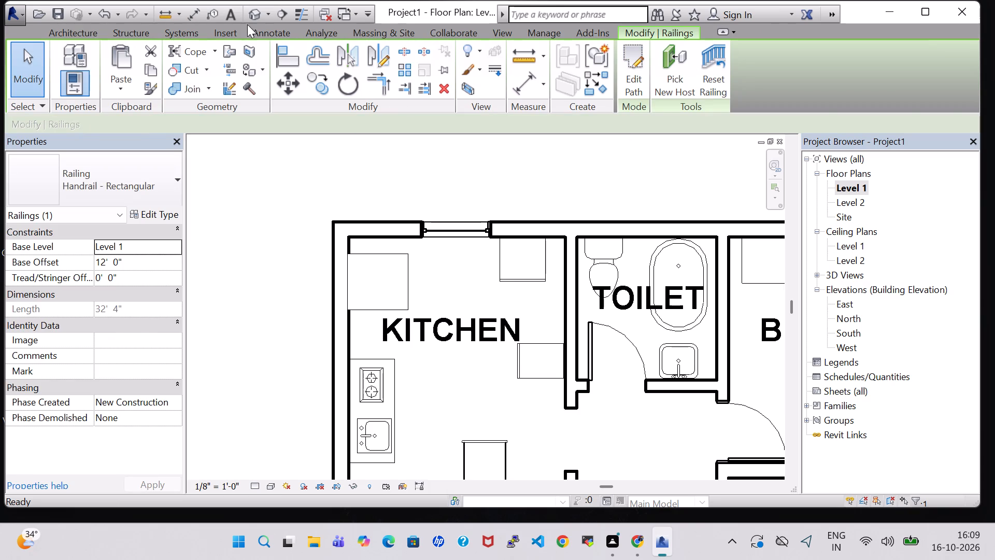
# In the 3D view, change the roof railing above the Bed Room 1, Toilet and Kitchen end wall to Glass Panel - Bottom Fill.
pyautogui.click(250, 16)
pyautogui.scroll(-1, 433, 354)
pyautogui.keyDown('shift'); pyautogui.moveTo(562, 400); pyautogui.dragTo(501, 384, button='middle'); pyautogui.keyUp('shift')
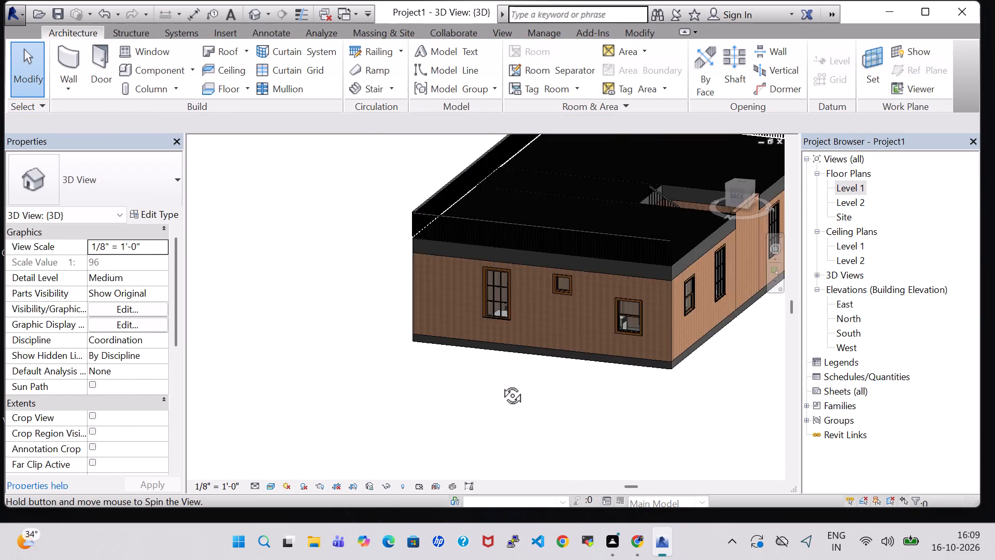
pyautogui.keyDown('shift'); pyautogui.moveTo(501, 384); pyautogui.dragTo(459, 384, button='middle'); pyautogui.keyUp('shift')
pyautogui.moveTo(534, 391); pyautogui.dragTo(439, 385, button='middle')
pyautogui.scroll(8, 530, 279)
pyautogui.keyDown('shift'); pyautogui.moveTo(359, 338); pyautogui.dragTo(485, 342, button='middle'); pyautogui.keyUp('shift')
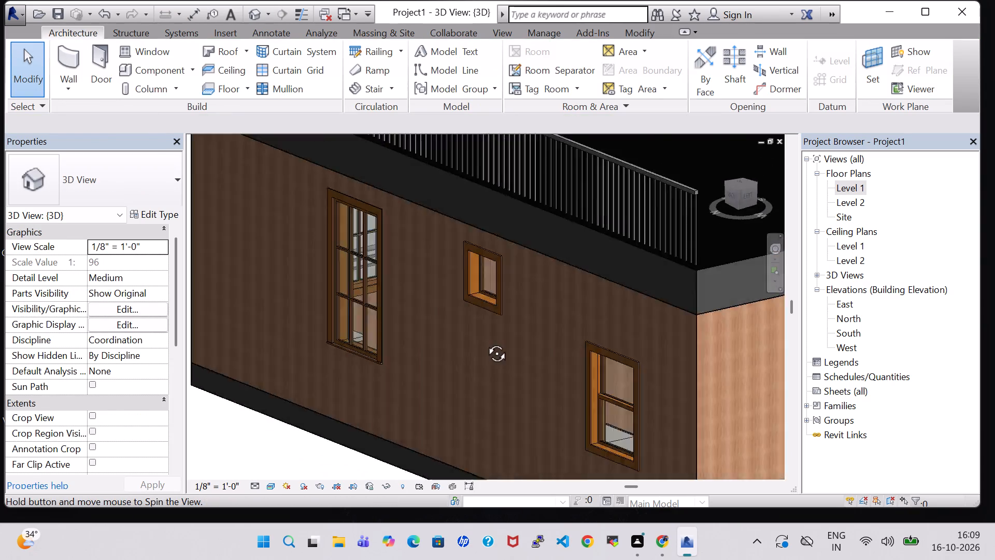
pyautogui.keyDown('shift'); pyautogui.moveTo(485, 342); pyautogui.dragTo(487, 342, button='middle'); pyautogui.keyUp('shift')
pyautogui.scroll(-7, 471, 330)
pyautogui.click(468, 265)
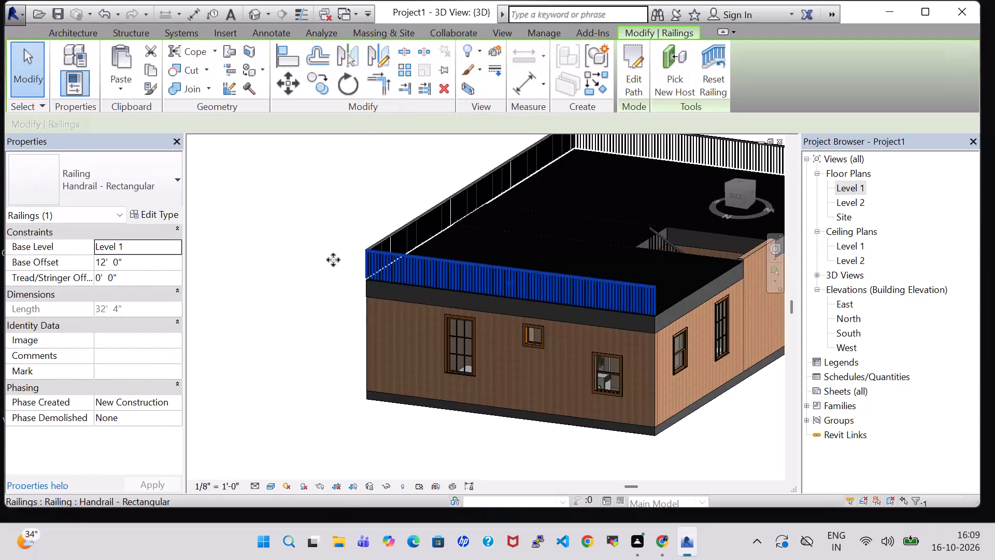
pyautogui.click(112, 184)
pyautogui.scroll(4, 119, 277)
pyautogui.click(112, 259)
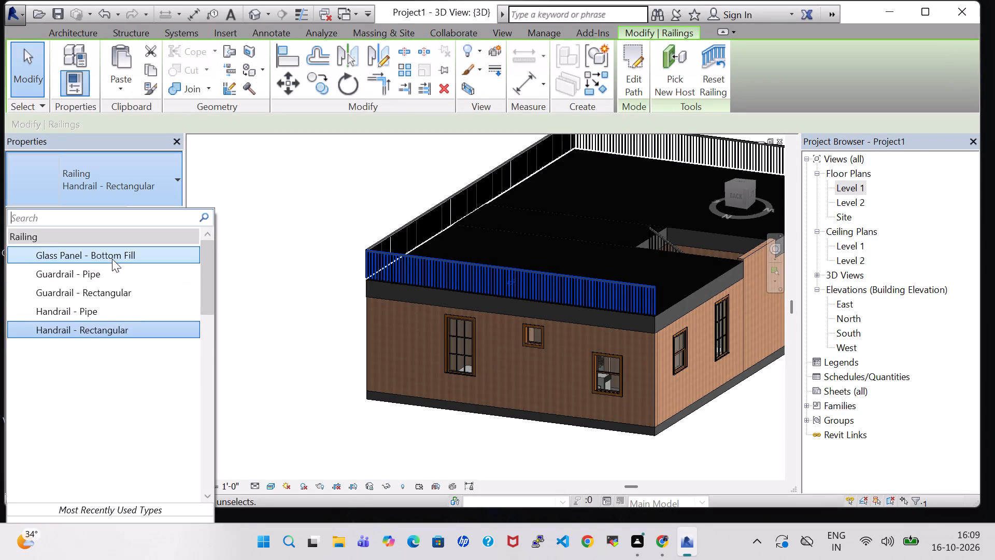
pyautogui.click(361, 173)
# Change the roof railing on the opposite end of the building to Glass Panel - Bottom Fill.
pyautogui.click(682, 143)
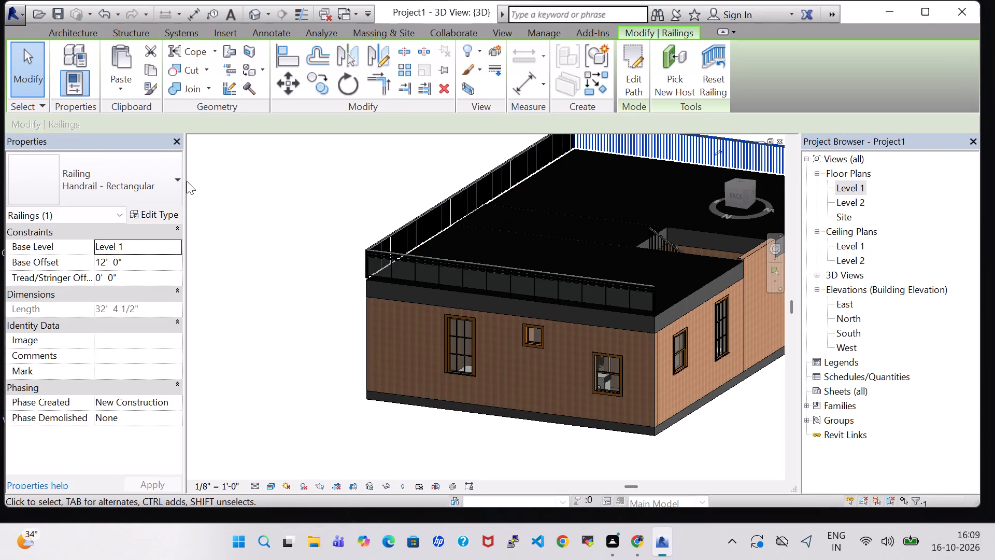
pyautogui.click(186, 181)
pyautogui.click(170, 185)
pyautogui.click(104, 257)
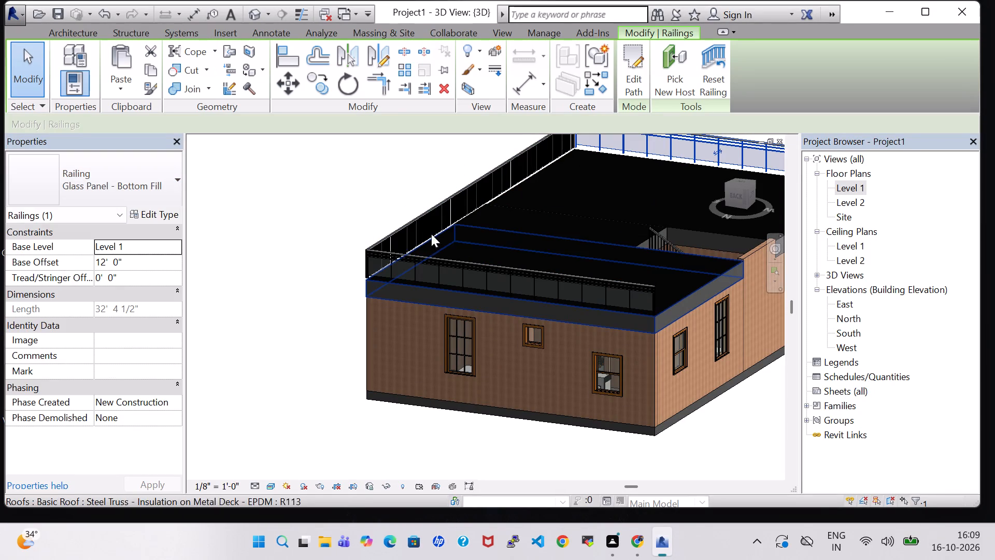
# Change the long front roof railing above the Wide Passage to Glass Panel - Bottom Fill.
pyautogui.click(428, 217)
pyautogui.click(126, 168)
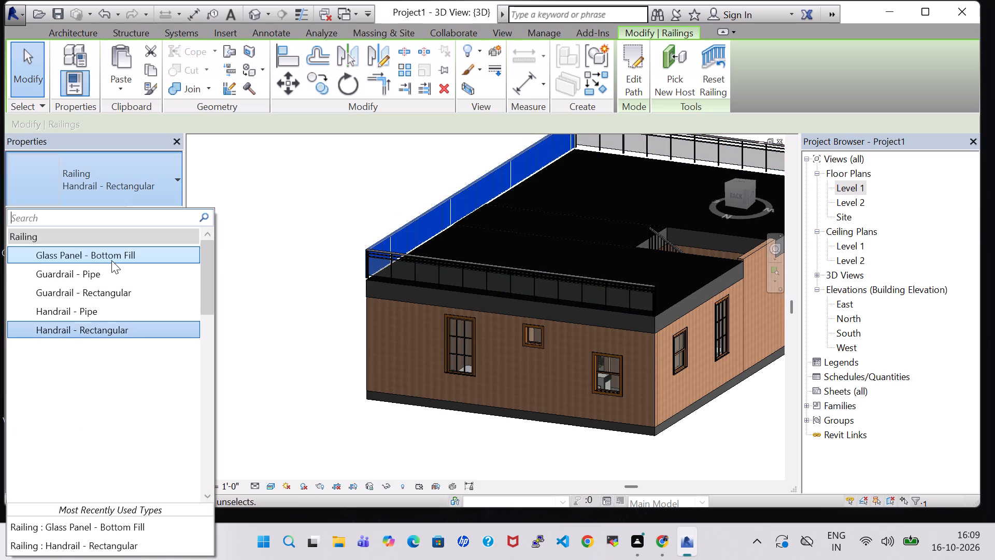
pyautogui.click(111, 262)
pyautogui.click(267, 334)
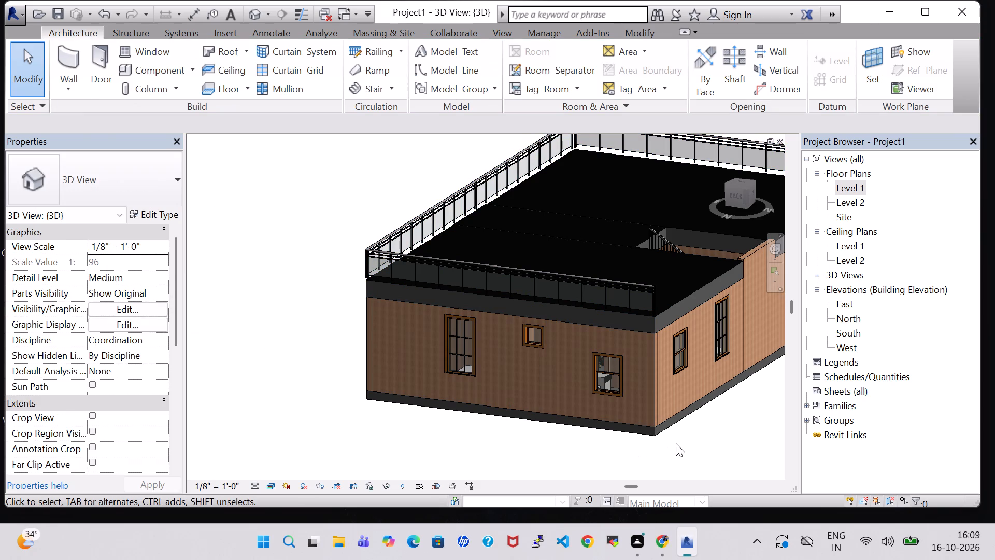
# In the Level 1 plan, create a 15' 2 1/4" railing from the Kitchen's outer corner to the M Bed Room window and show it in 3D.
pyautogui.keyDown('shift'); pyautogui.moveTo(689, 439); pyautogui.dragTo(594, 435, button='middle'); pyautogui.keyUp('shift')
pyautogui.keyDown('shift'); pyautogui.moveTo(594, 435); pyautogui.dragTo(562, 439, button='middle'); pyautogui.keyUp('shift')
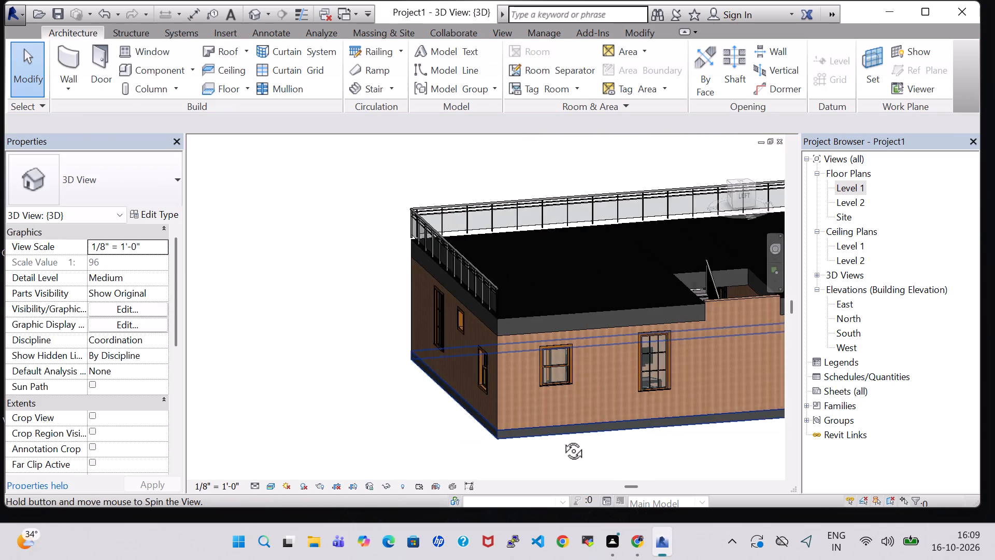
pyautogui.keyDown('shift'); pyautogui.moveTo(562, 439); pyautogui.dragTo(552, 439, button='middle'); pyautogui.keyUp('shift')
pyautogui.doubleClick(863, 188)
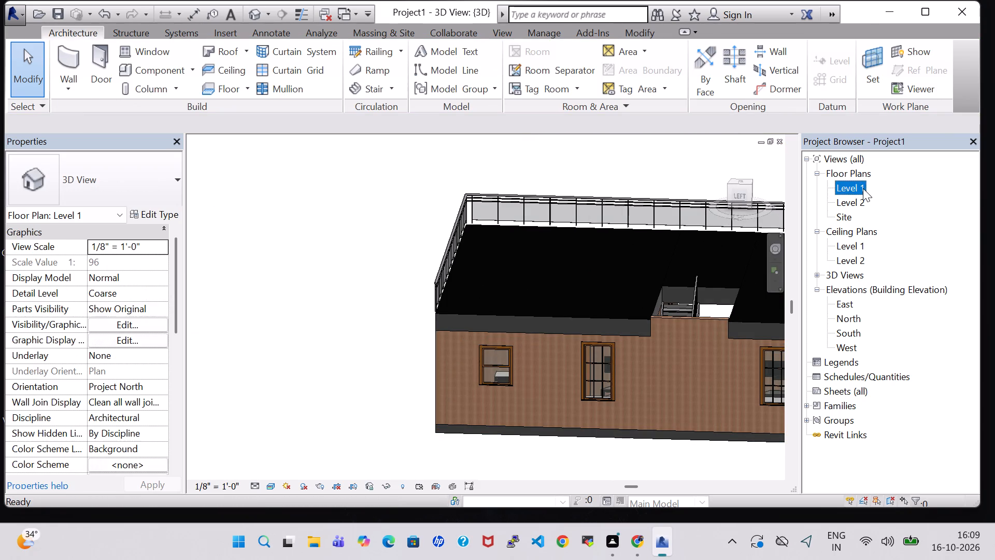
pyautogui.scroll(-2, 620, 217)
pyautogui.moveTo(620, 217); pyautogui.dragTo(578, 203, button='middle')
pyautogui.scroll(-3, 576, 203)
pyautogui.middleClick(574, 202)
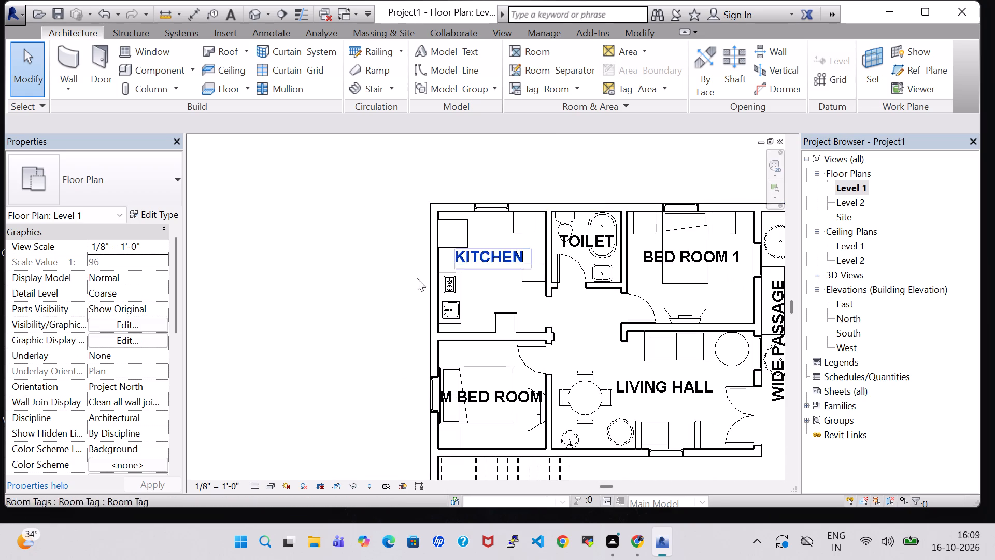
pyautogui.moveTo(365, 292); pyautogui.dragTo(352, 238, button='middle')
pyautogui.scroll(-1, 342, 184)
pyautogui.click(358, 50)
pyautogui.scroll(4, 382, 142)
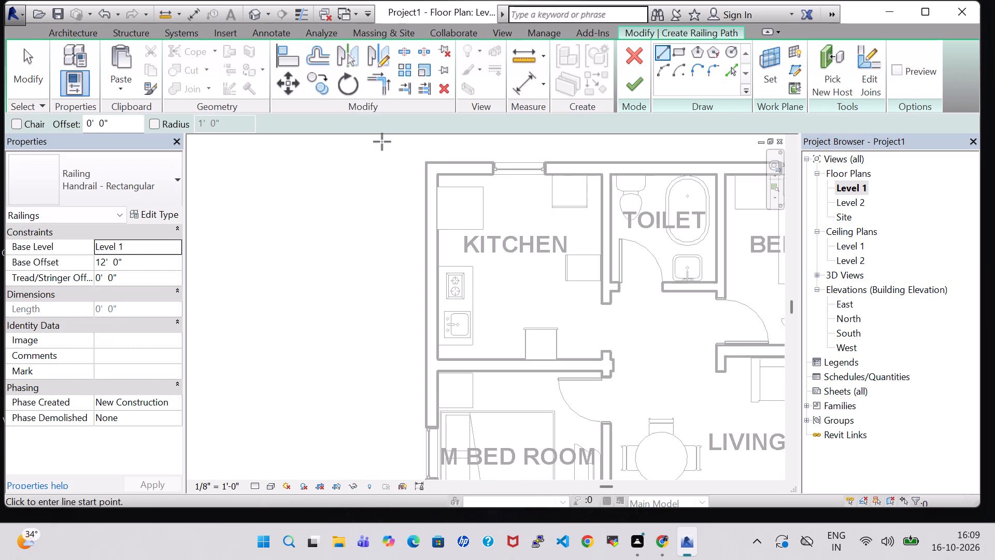
pyautogui.click(428, 163)
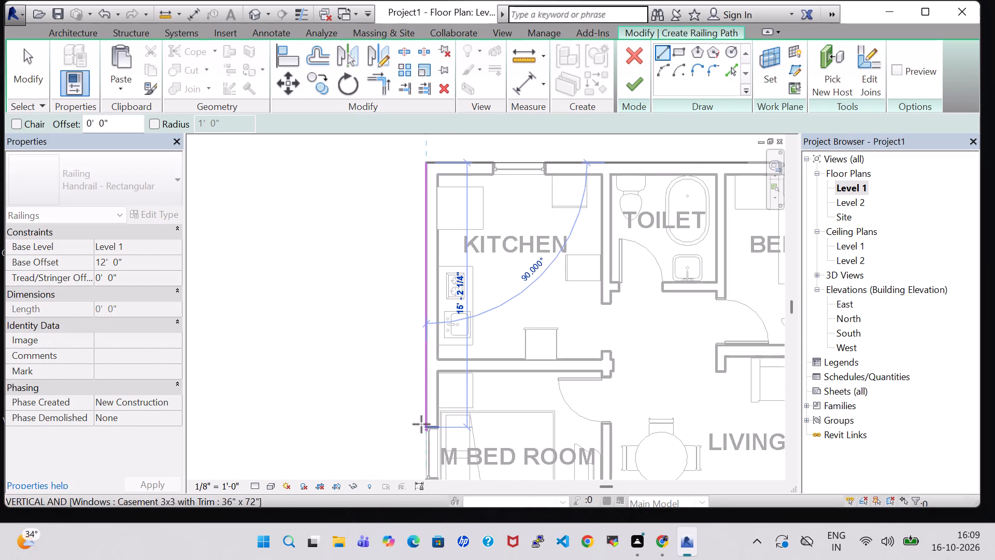
pyautogui.click(426, 425)
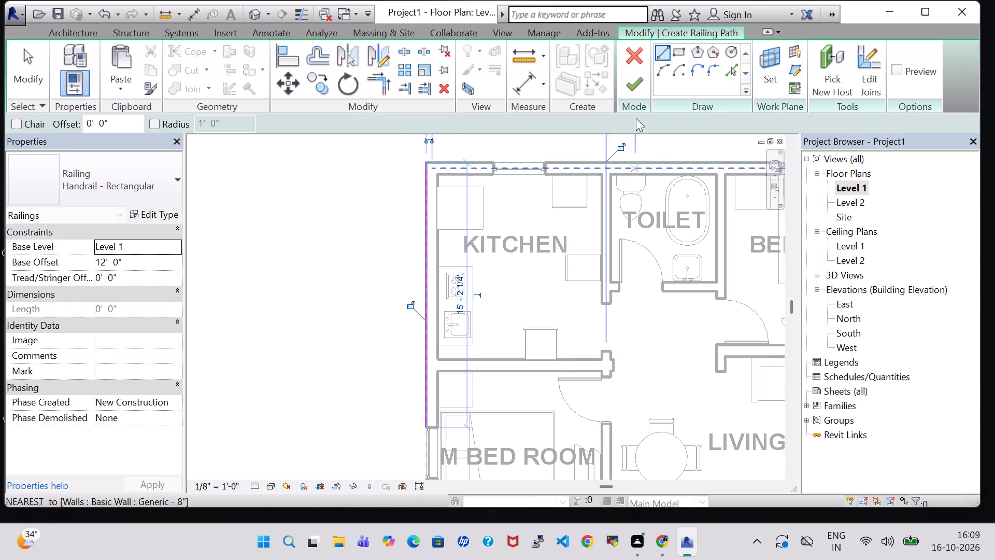
pyautogui.click(636, 88)
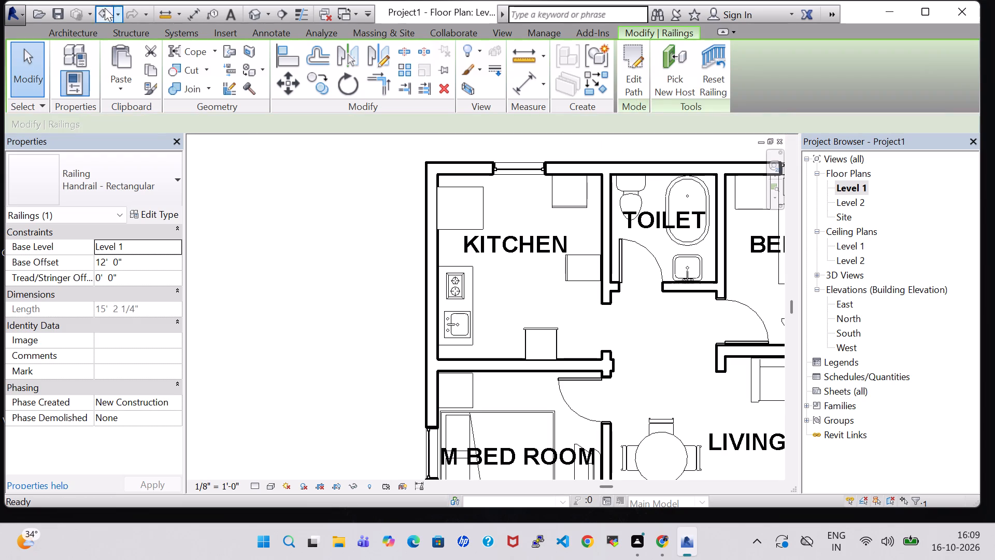
pyautogui.click(259, 11)
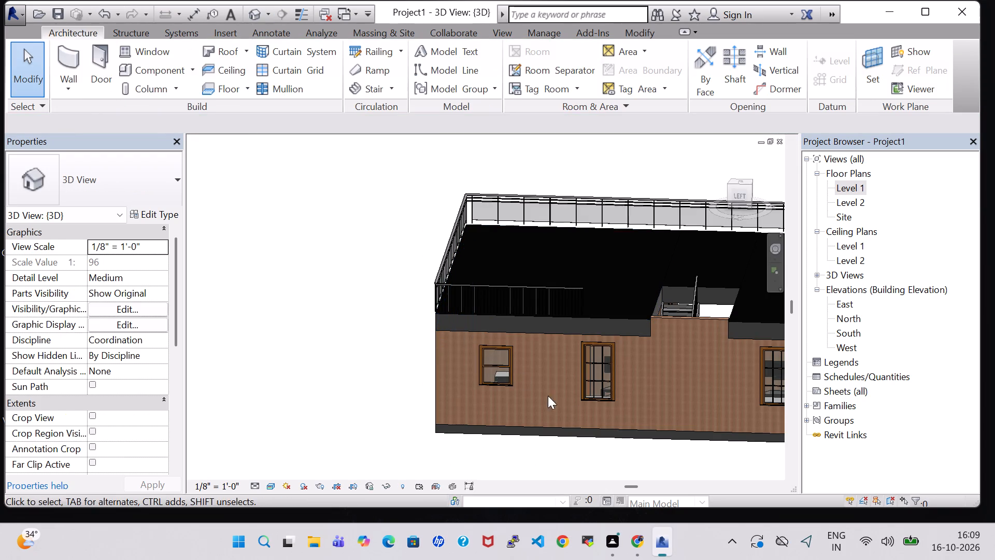
# Extend the Handrail - Rectangular railing's path in the Level 1 plan past the M Bed Room window to the staircase wall, 22' 1" overall.
pyautogui.scroll(3, 628, 330)
pyautogui.keyDown('shift'); pyautogui.moveTo(663, 389); pyautogui.dragTo(626, 402, button='middle'); pyautogui.keyUp('shift')
pyautogui.click(350, 284)
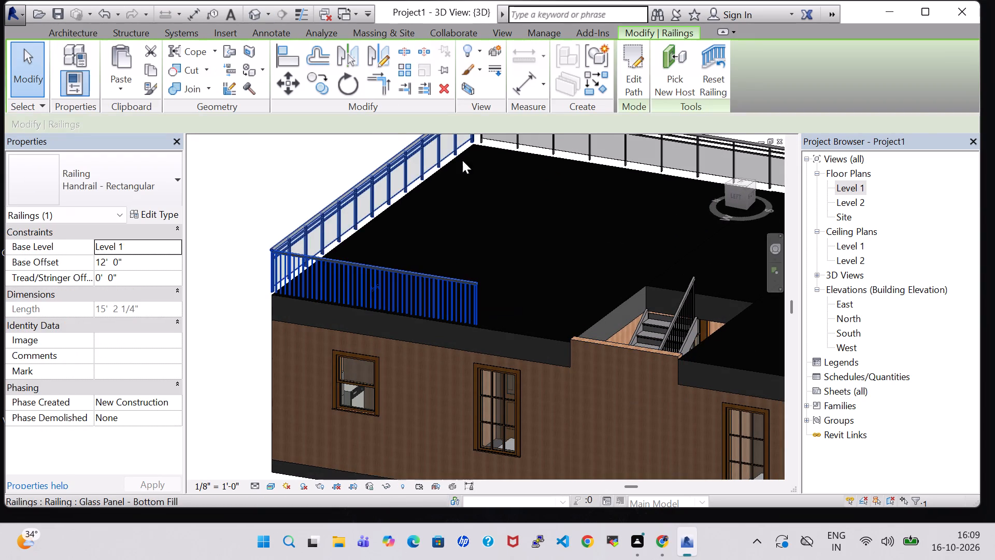
pyautogui.doubleClick(431, 301)
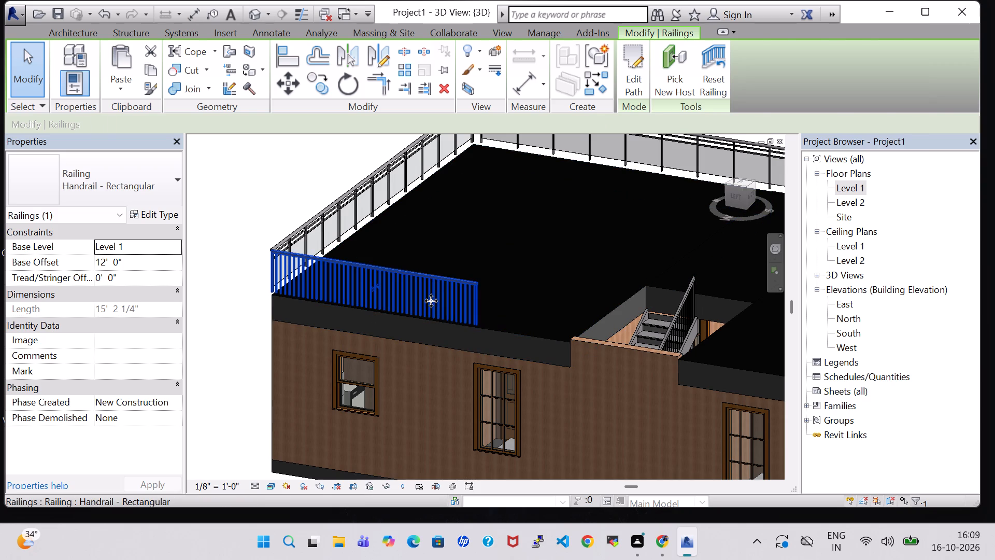
pyautogui.doubleClick(864, 188)
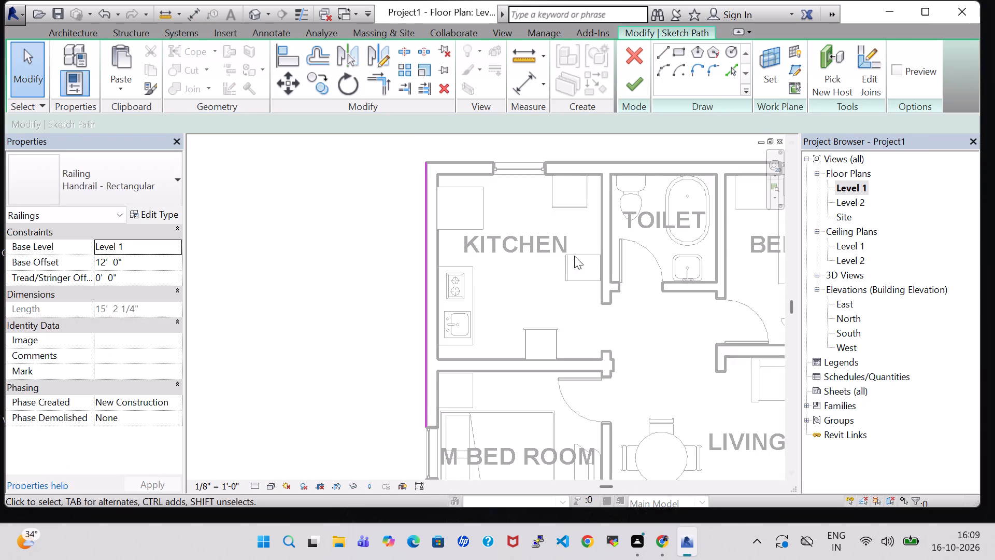
pyautogui.scroll(-2, 545, 257)
pyautogui.moveTo(536, 282); pyautogui.dragTo(535, 207, button='middle')
pyautogui.scroll(4, 470, 275)
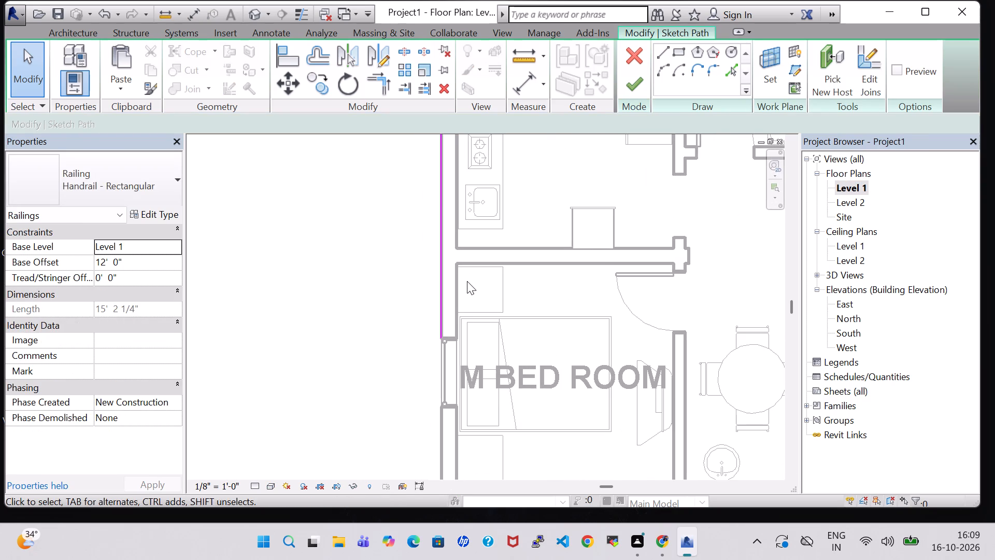
pyautogui.click(441, 335)
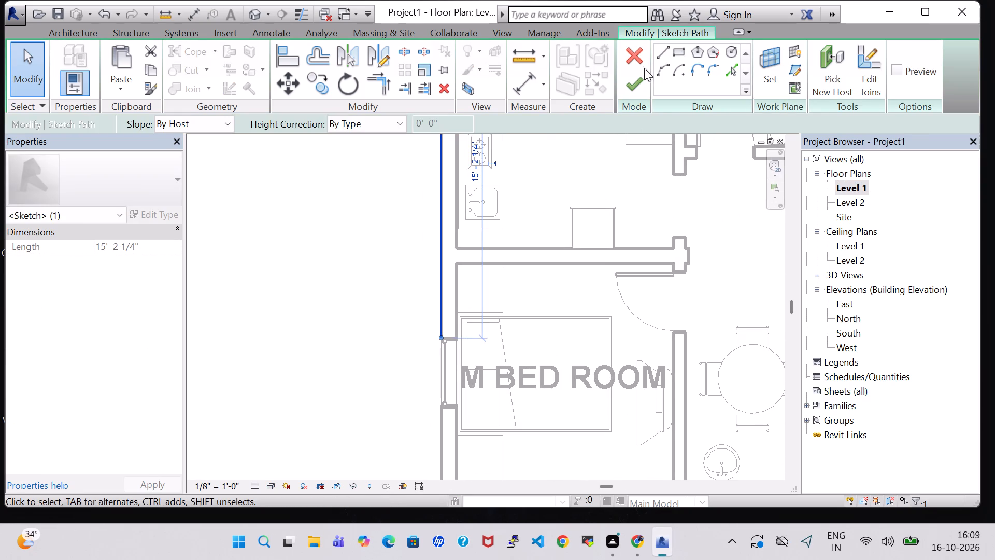
pyautogui.click(661, 50)
pyautogui.moveTo(453, 343); pyautogui.dragTo(467, 219, button='middle')
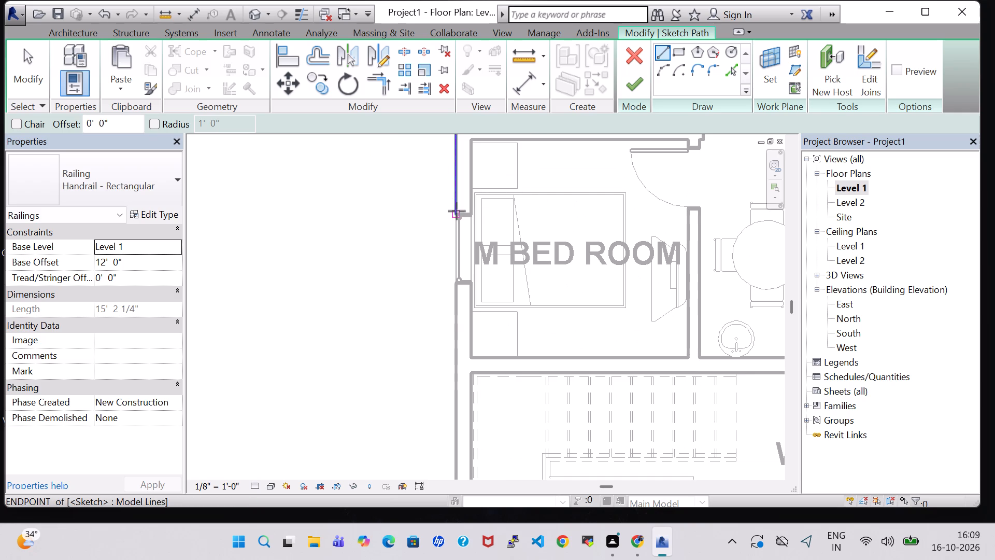
pyautogui.click(454, 213)
pyautogui.moveTo(456, 340); pyautogui.dragTo(457, 231, button='middle')
pyautogui.scroll(-2, 457, 231)
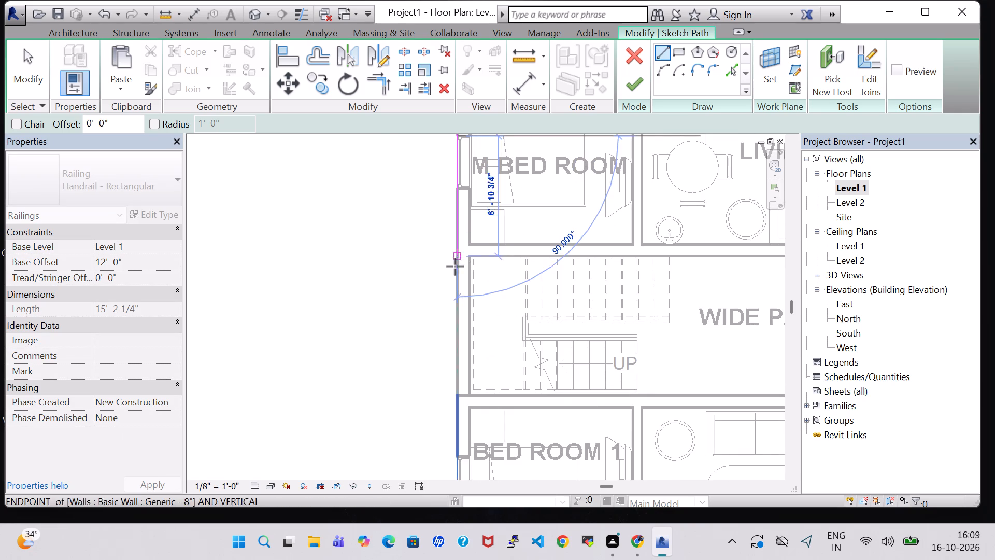
pyautogui.scroll(4, 455, 267)
pyautogui.click(459, 250)
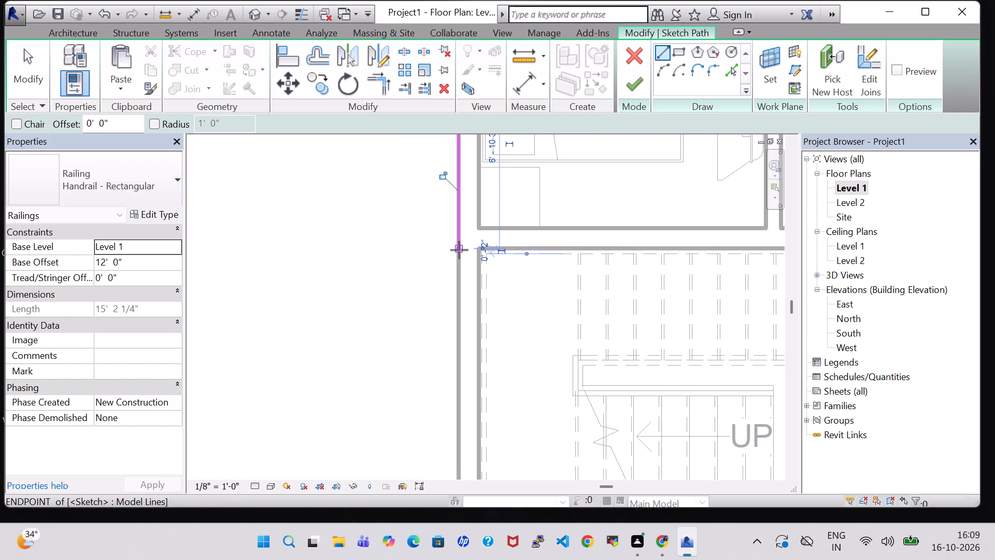
pyautogui.click(631, 83)
pyautogui.click(257, 17)
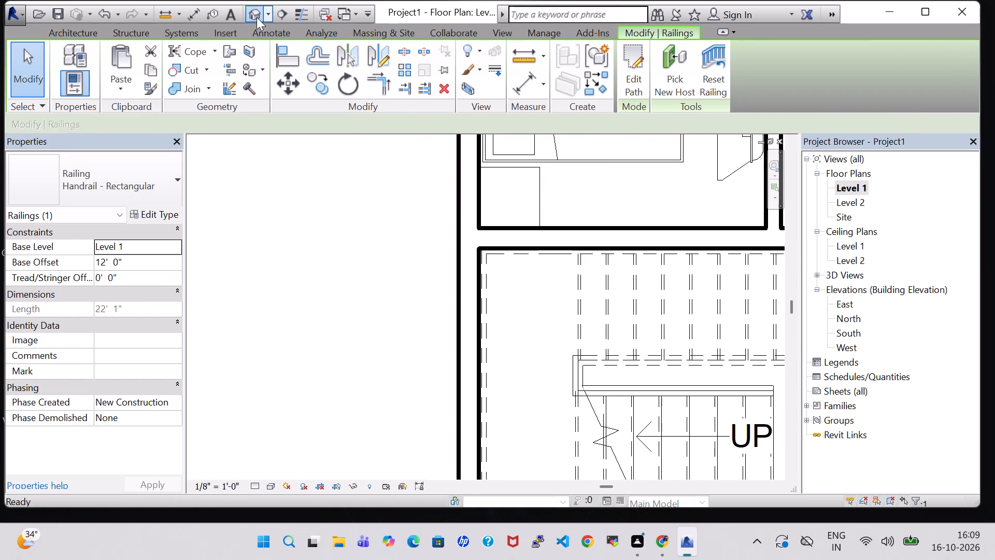
# In the 3D view, change the extended Kitchen and M Bed Room roof railing to Glass Panel - Bottom Fill.
pyautogui.click(533, 309)
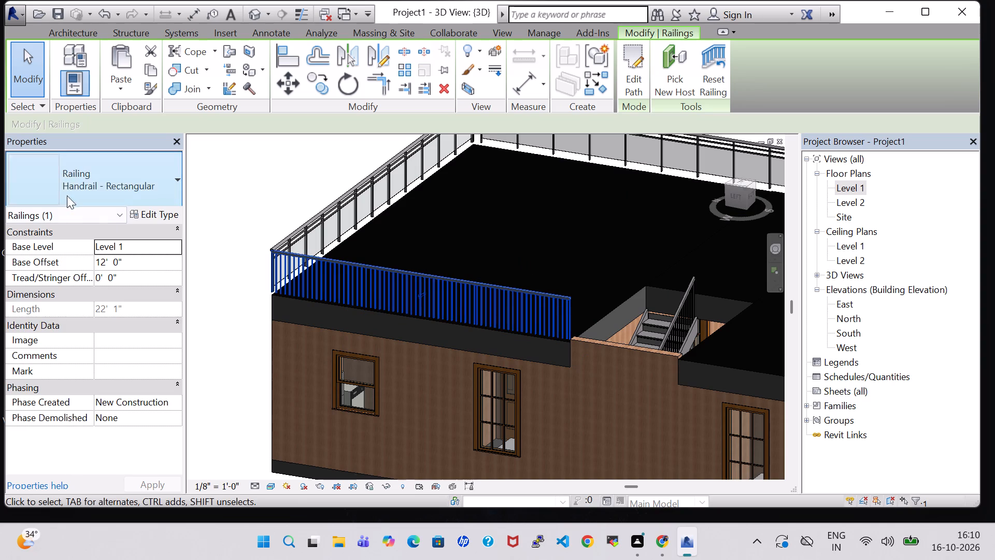
pyautogui.click(67, 177)
pyautogui.scroll(2, 236, 307)
pyautogui.click(97, 251)
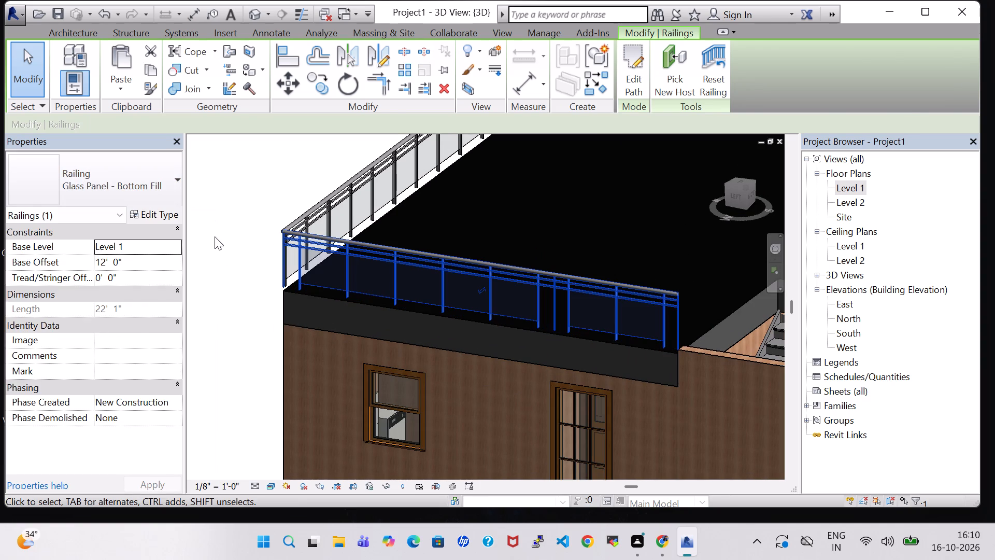
pyautogui.click(215, 236)
# In the Level 1 plan, create a 21' 10" railing from the staircase wall's Bed Room 1 end to the M Bed Room outer corner.
pyautogui.keyDown('shift'); pyautogui.moveTo(694, 412); pyautogui.dragTo(619, 380, button='middle'); pyautogui.keyUp('shift')
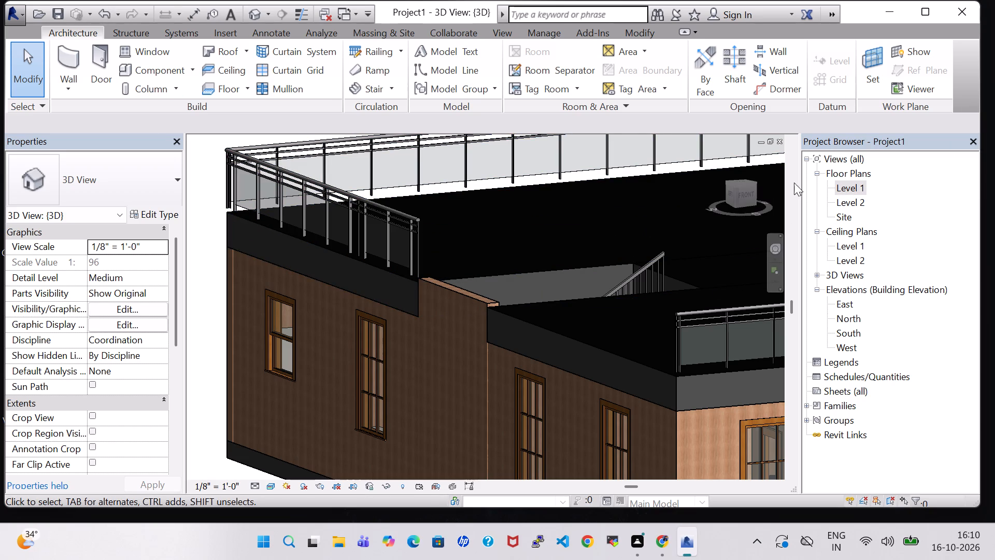
pyautogui.doubleClick(850, 186)
pyautogui.scroll(-3, 521, 204)
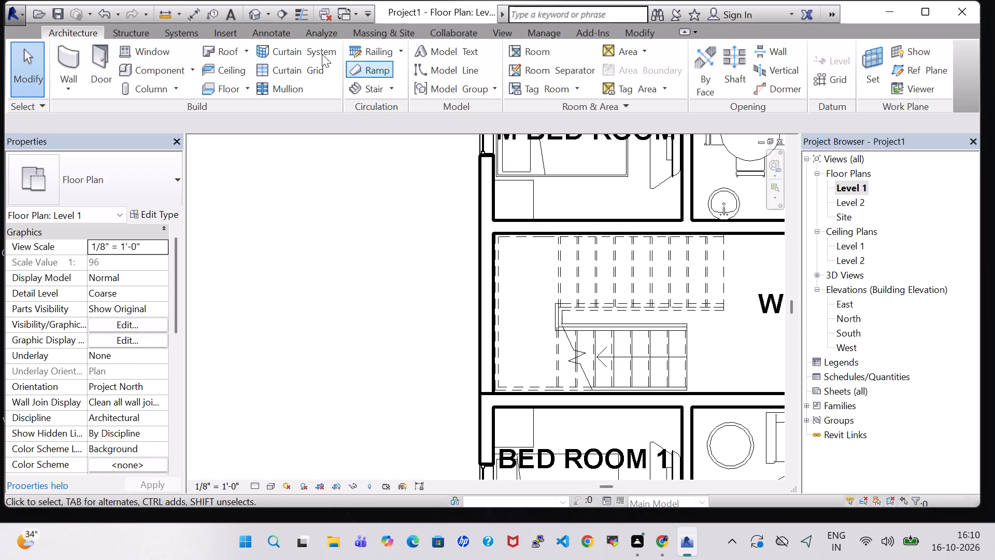
pyautogui.click(364, 47)
pyautogui.moveTo(476, 289); pyautogui.dragTo(476, 227, button='middle')
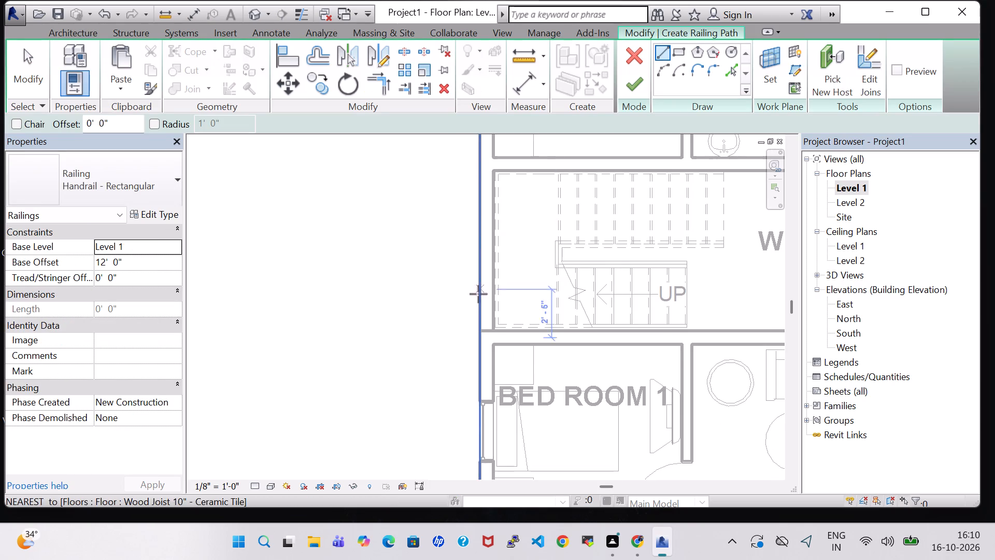
pyautogui.click(479, 332)
pyautogui.moveTo(478, 362); pyautogui.dragTo(471, 175, button='middle')
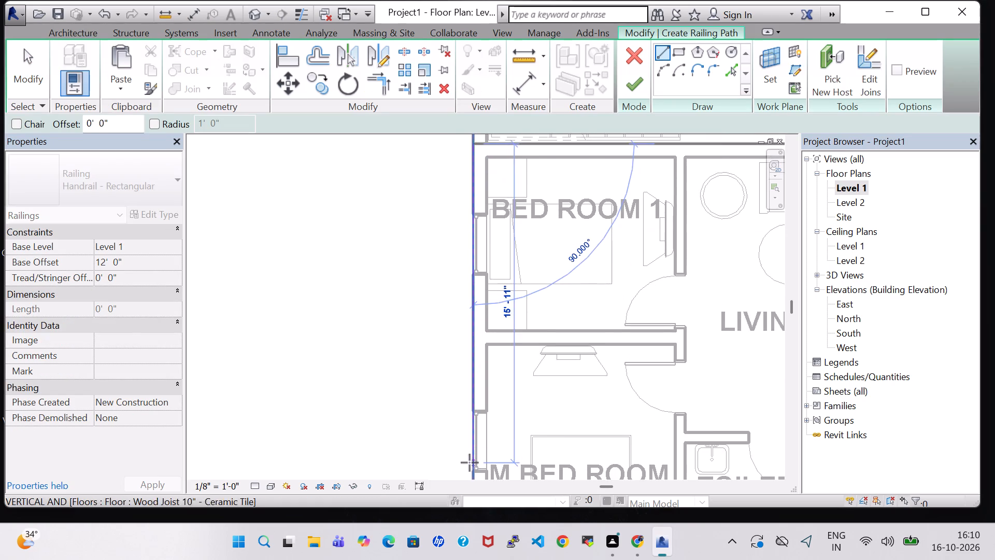
pyautogui.moveTo(470, 463); pyautogui.dragTo(471, 206, button='middle')
pyautogui.click(474, 326)
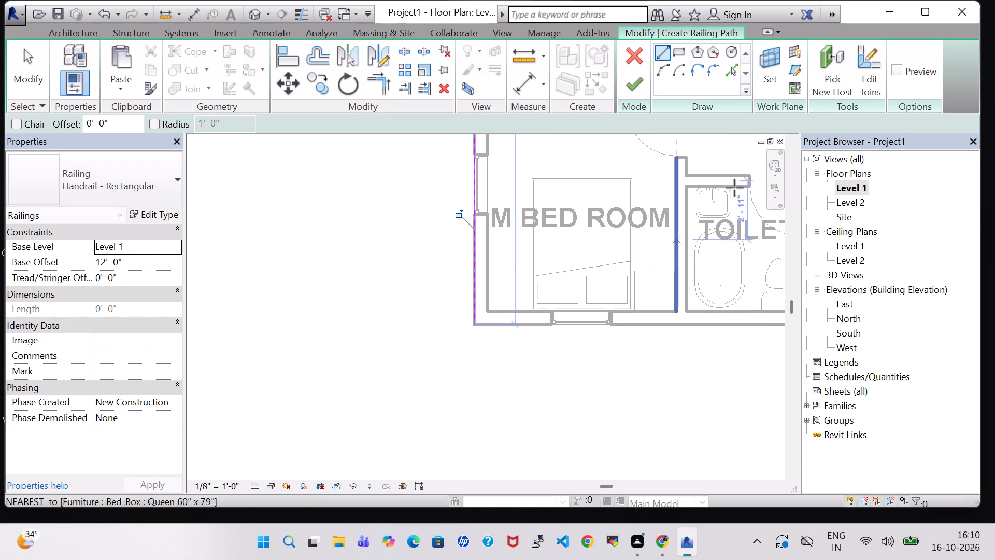
pyautogui.click(632, 86)
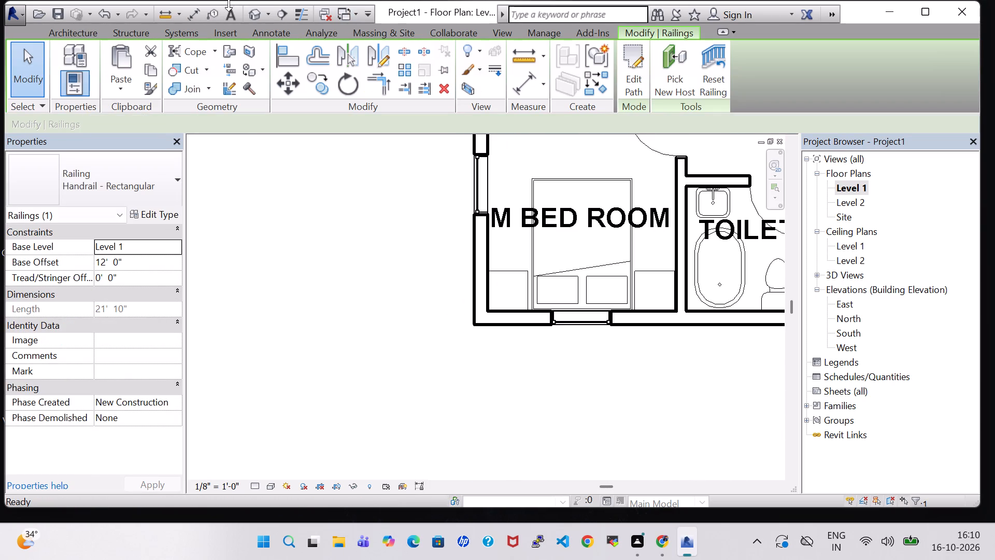
pyautogui.click(248, 20)
# In the 3D view, change the roof railing above Bed Room 1 and M Bed Room to Glass Panel - Bottom Fill.
pyautogui.click(571, 298)
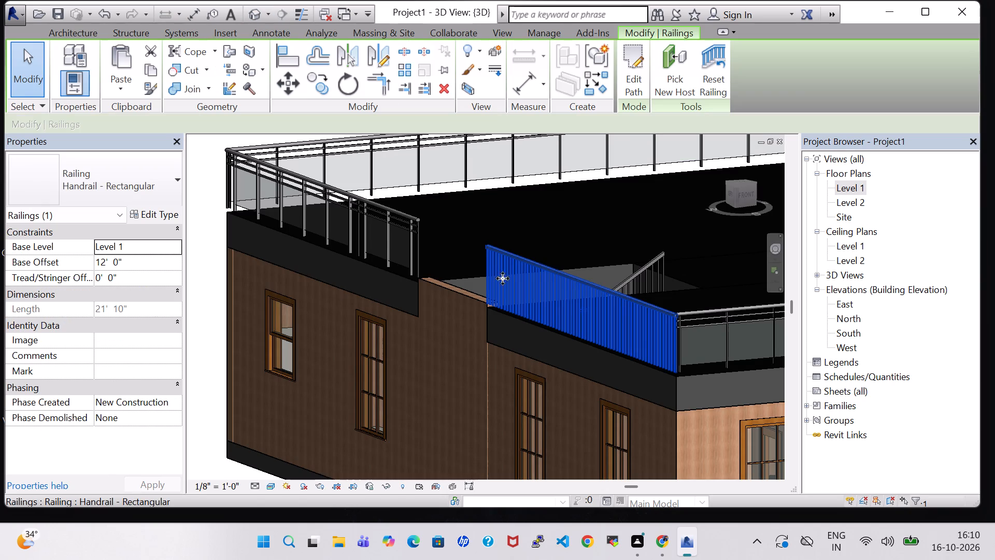
pyautogui.click(121, 170)
pyautogui.click(117, 261)
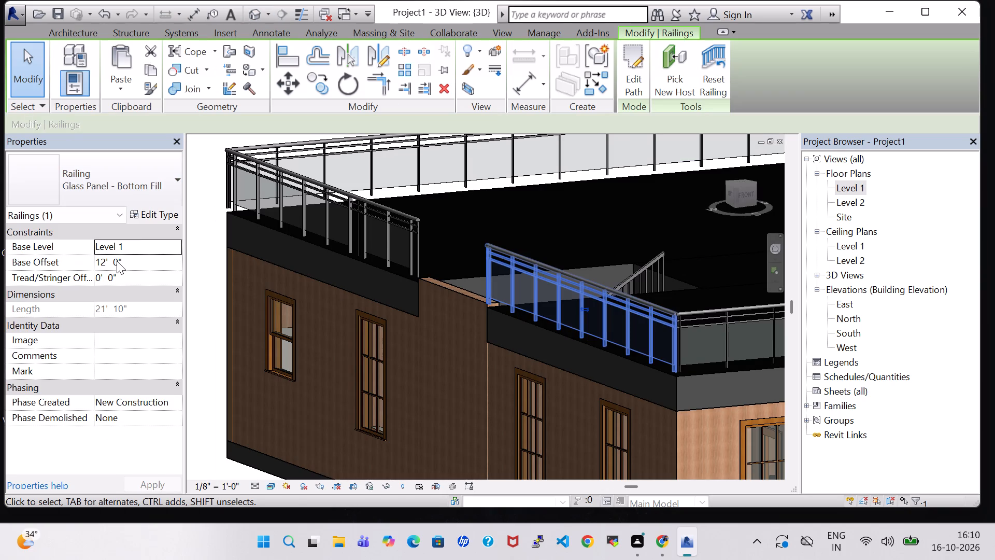
pyautogui.click(191, 204)
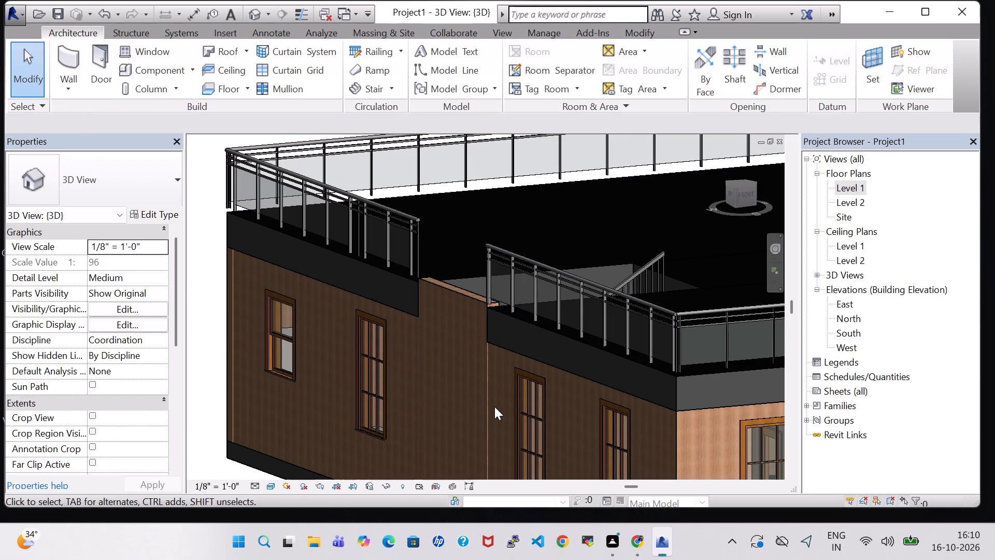
# Examine the roof railings and the open edge at the staircase in 3D, and compare them with the whole Level 1 plan.
pyautogui.keyDown('shift'); pyautogui.scroll(-1, 492, 400); pyautogui.keyUp('shift')
pyautogui.keyDown('shift'); pyautogui.moveTo(492, 400); pyautogui.dragTo(469, 385, button='middle'); pyautogui.keyUp('shift')
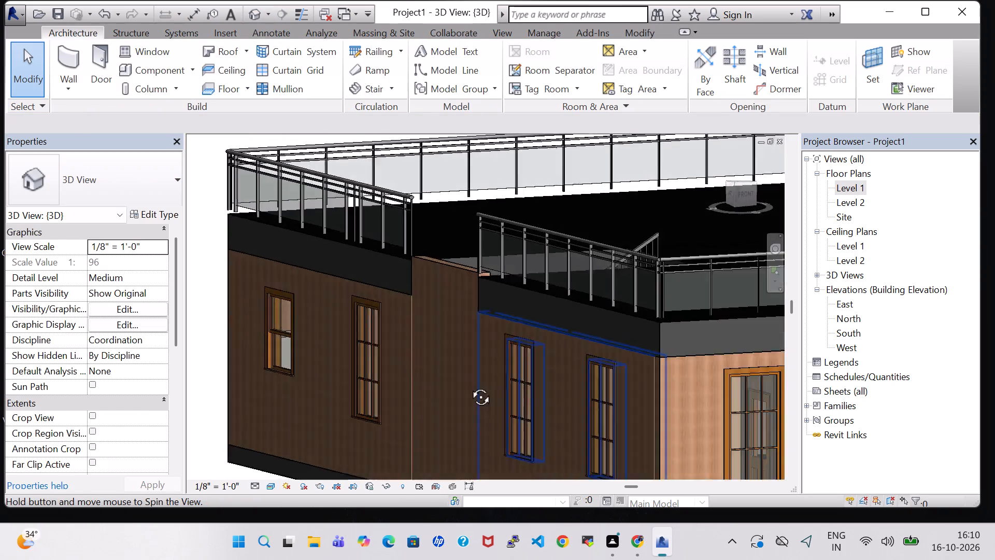
pyautogui.keyDown('shift'); pyautogui.moveTo(469, 385); pyautogui.dragTo(465, 385, button='middle'); pyautogui.keyUp('shift')
pyautogui.keyDown('shift'); pyautogui.moveTo(632, 396); pyautogui.dragTo(476, 384, button='middle'); pyautogui.keyUp('shift')
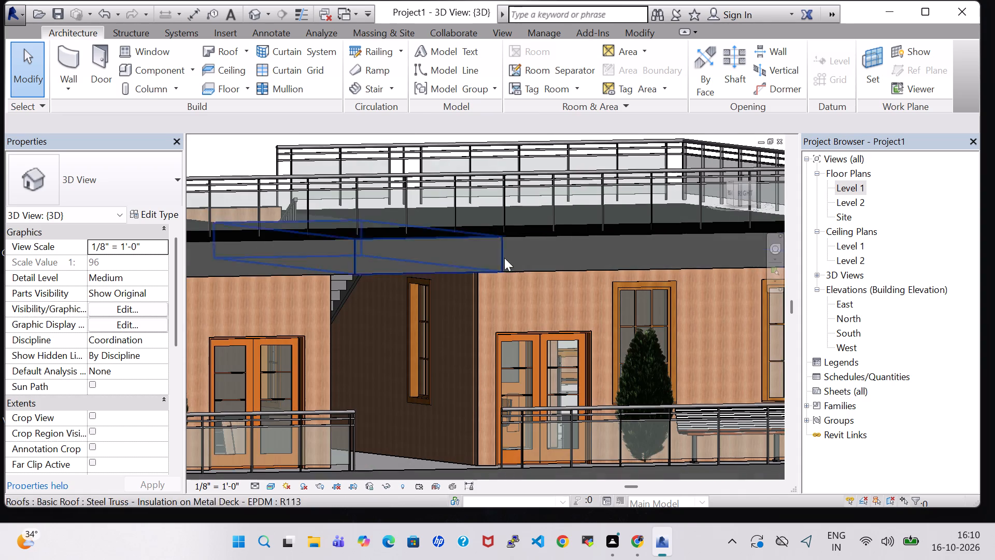
pyautogui.keyDown('shift'); pyautogui.moveTo(504, 213); pyautogui.dragTo(497, 339, button='middle'); pyautogui.keyUp('shift')
pyautogui.keyDown('shift'); pyautogui.scroll(-1, 504, 251); pyautogui.keyUp('shift')
pyautogui.moveTo(473, 211); pyautogui.dragTo(680, 342, button='middle')
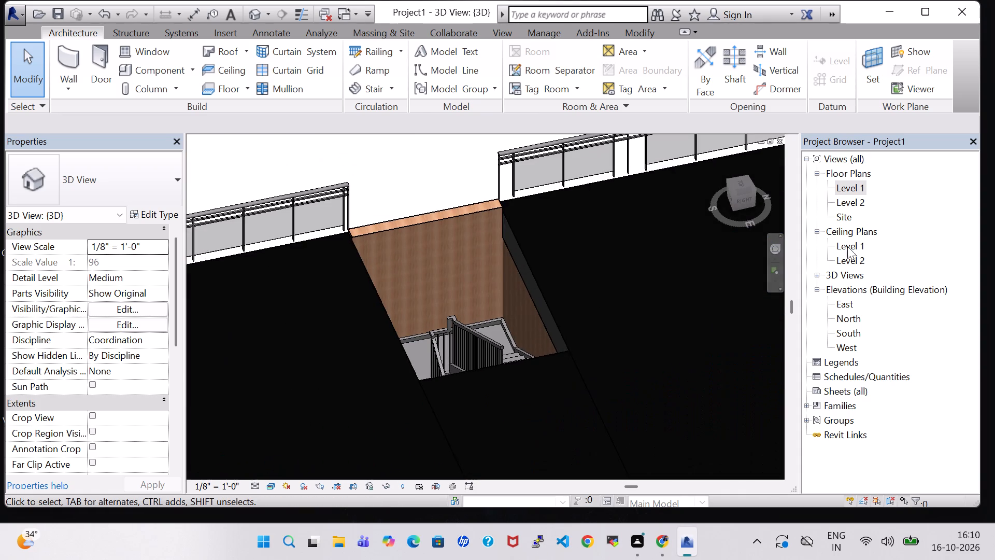
pyautogui.doubleClick(846, 185)
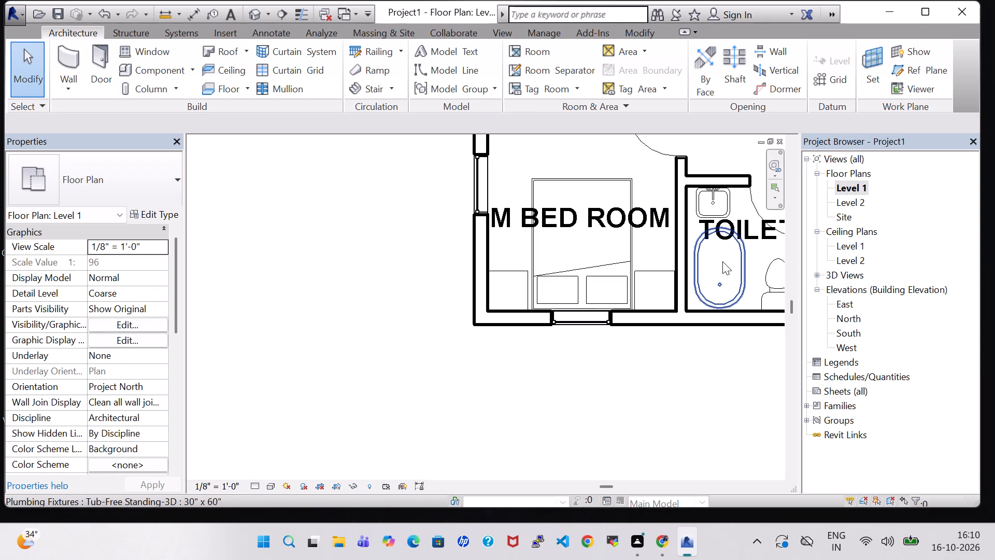
pyautogui.doubleClick(863, 188)
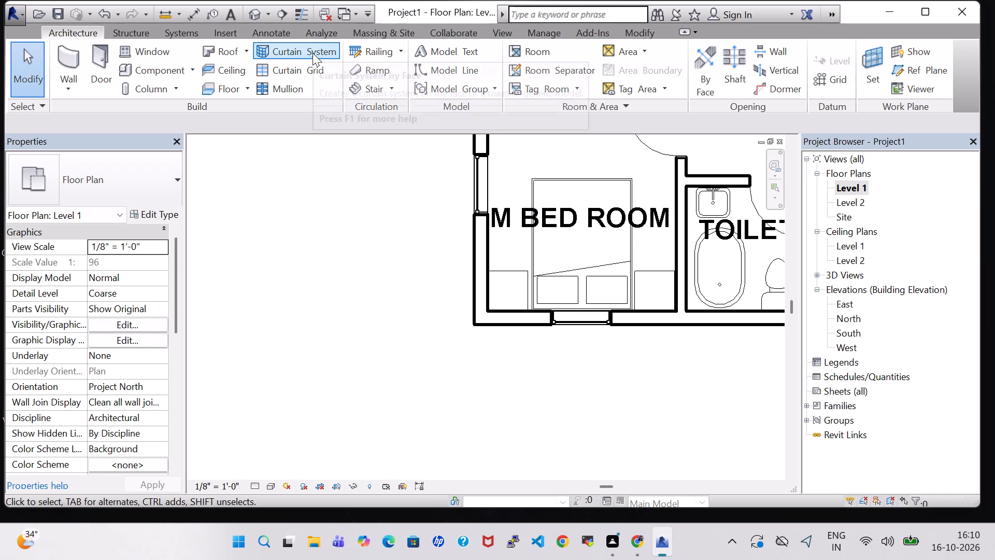
pyautogui.scroll(-2, 700, 237)
pyautogui.scroll(-2, 755, 270)
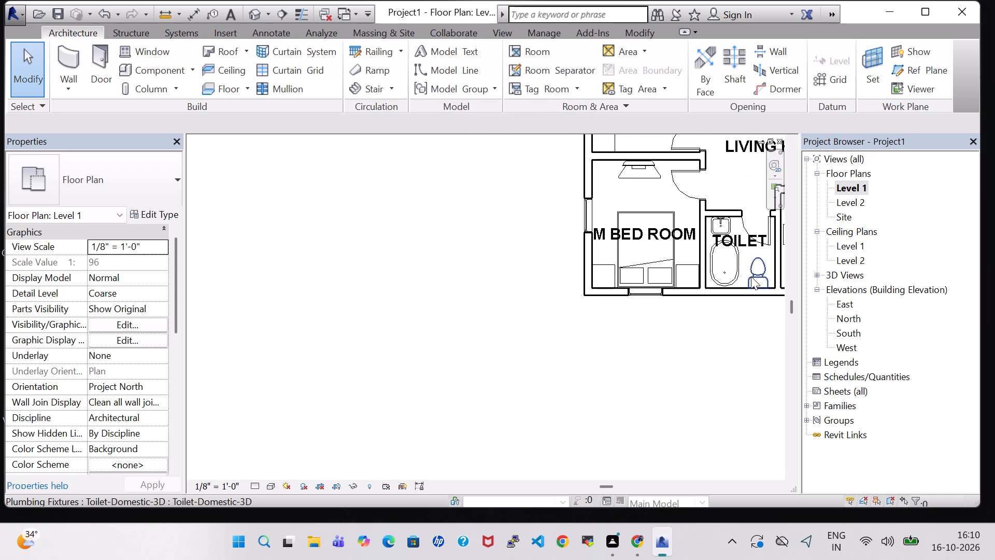
pyautogui.moveTo(751, 273); pyautogui.dragTo(436, 341, button='middle')
pyautogui.scroll(-2, 442, 344)
pyautogui.moveTo(658, 236); pyautogui.dragTo(733, 293, button='middle')
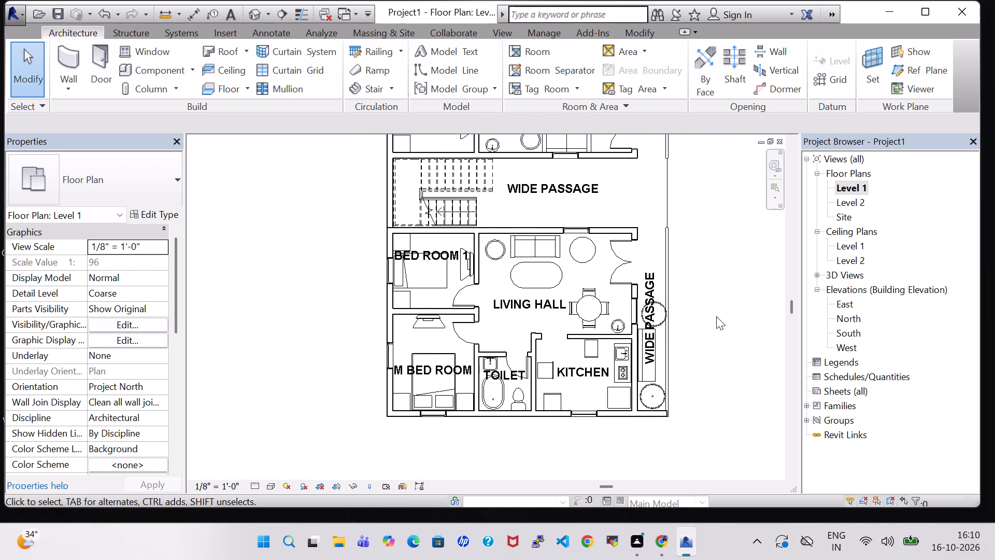
pyautogui.scroll(-2, 716, 316)
pyautogui.moveTo(720, 291); pyautogui.dragTo(608, 394, button='middle')
pyautogui.scroll(-1, 608, 394)
pyautogui.moveTo(617, 392); pyautogui.dragTo(599, 346, button='middle')
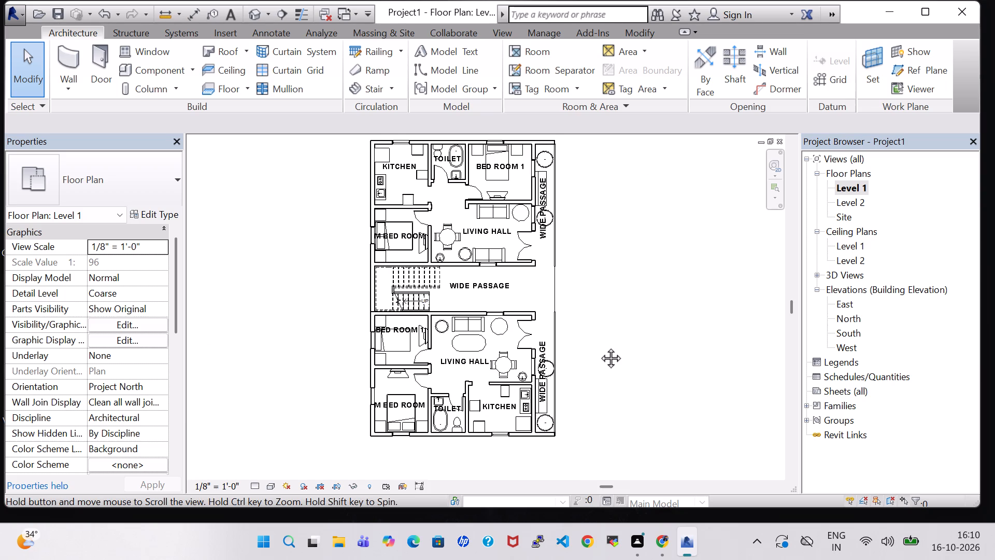
pyautogui.moveTo(599, 346); pyautogui.dragTo(613, 349, button='middle')
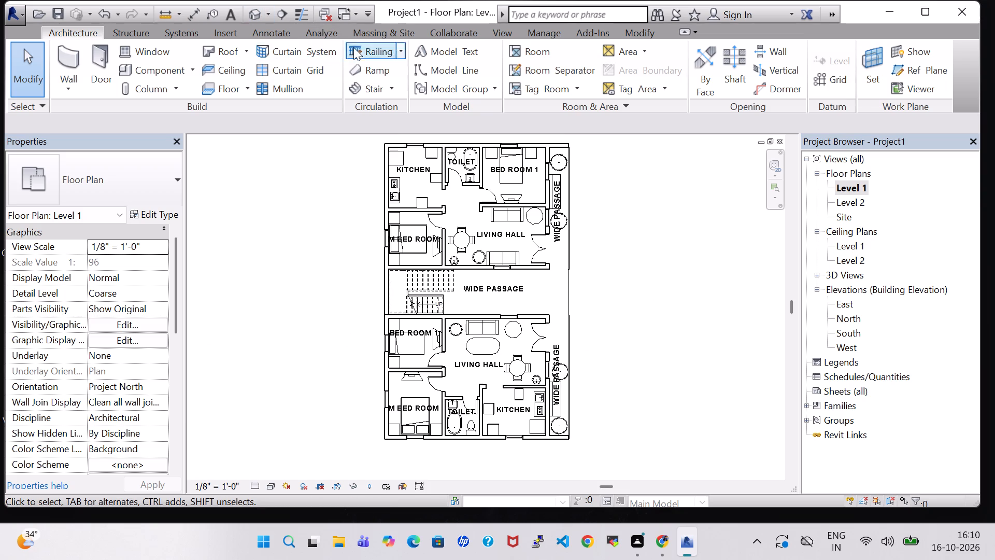
pyautogui.click(247, 17)
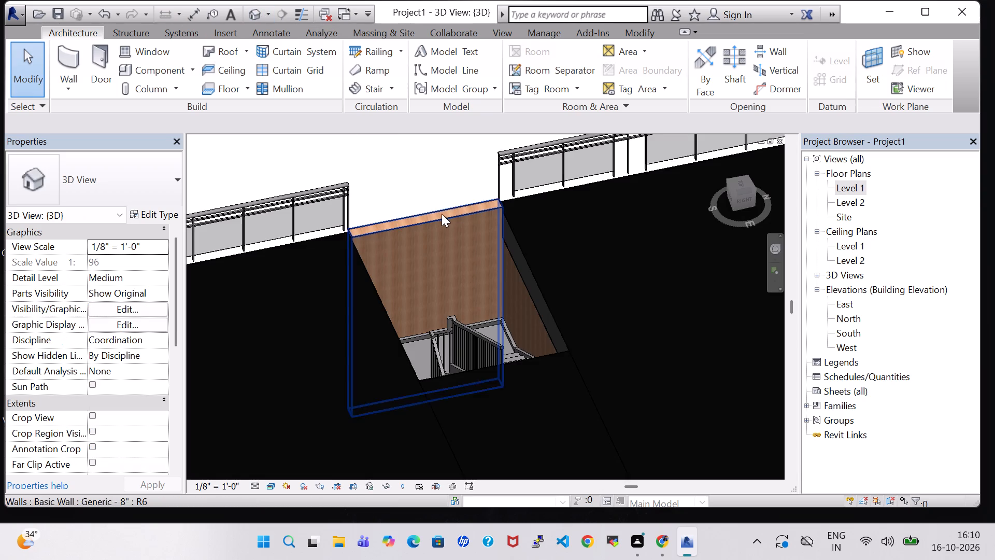
# Review the type properties of the Glass Panel - Bottom Fill railing beside the staircase opening.
pyautogui.click(531, 163)
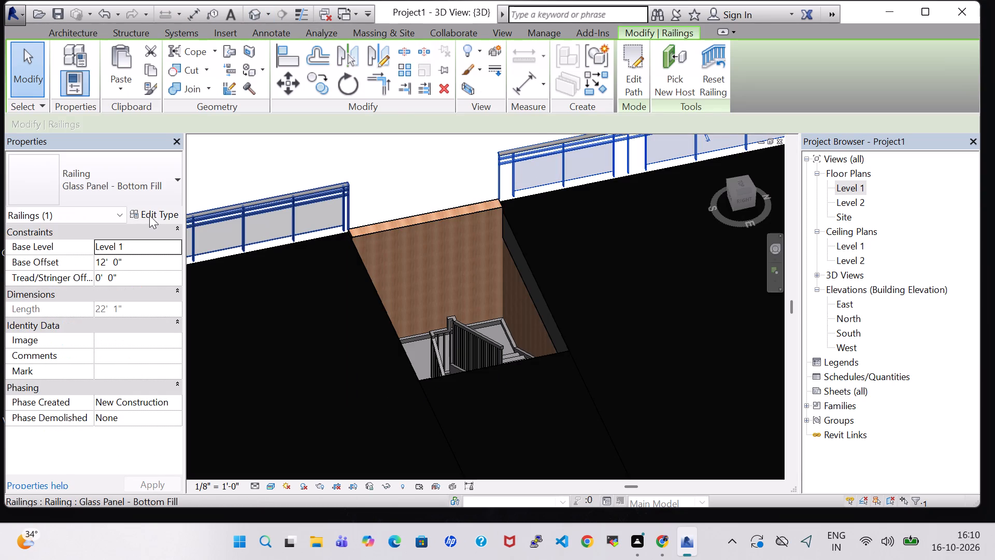
pyautogui.click(149, 215)
pyautogui.scroll(-1, 723, 340)
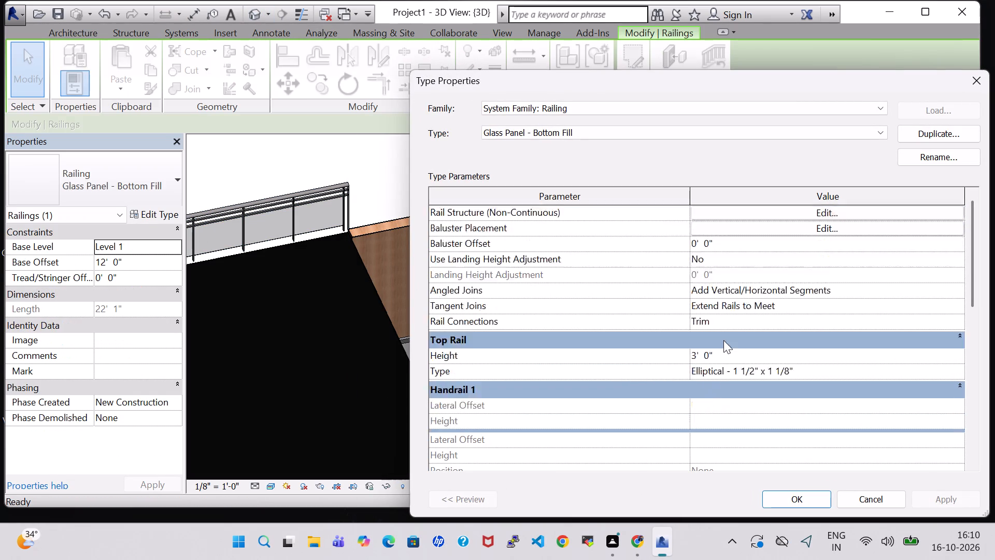
pyautogui.scroll(-1, 723, 340)
pyautogui.scroll(2, 723, 340)
pyautogui.click(976, 83)
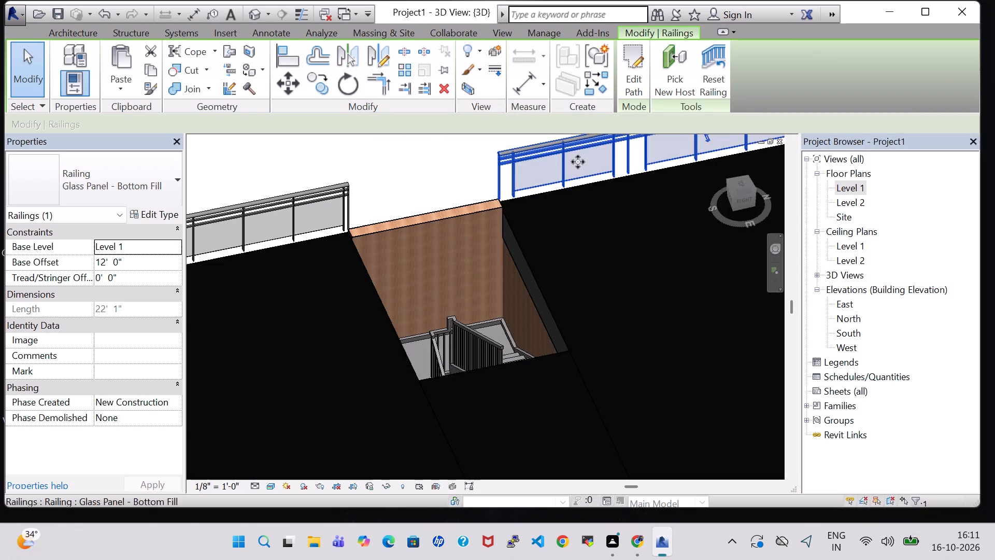
# In the Level 1 plan, set the unconnected height of the outer wall behind the staircase to 15' 0".
pyautogui.doubleClick(847, 188)
pyautogui.scroll(4, 327, 315)
pyautogui.scroll(4, 419, 289)
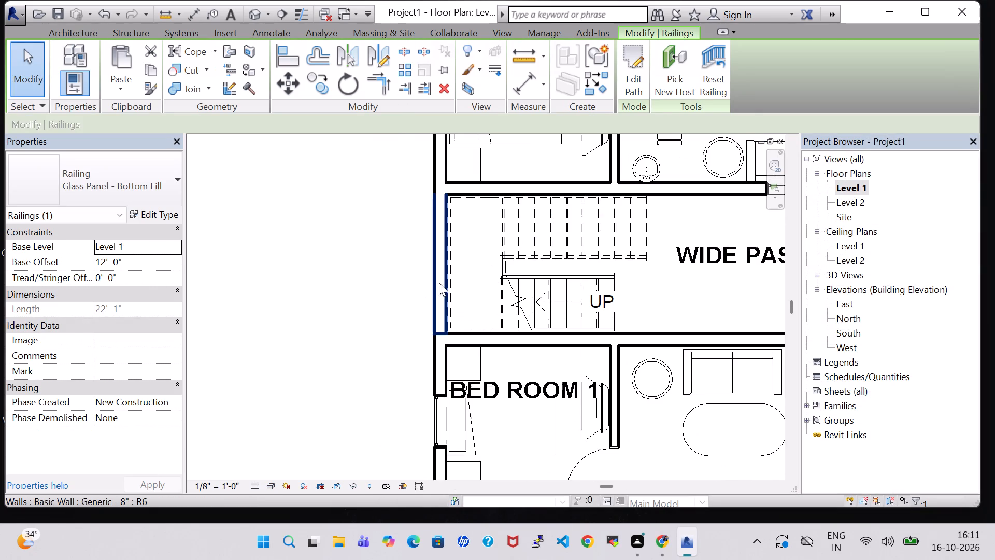
pyautogui.click(440, 281)
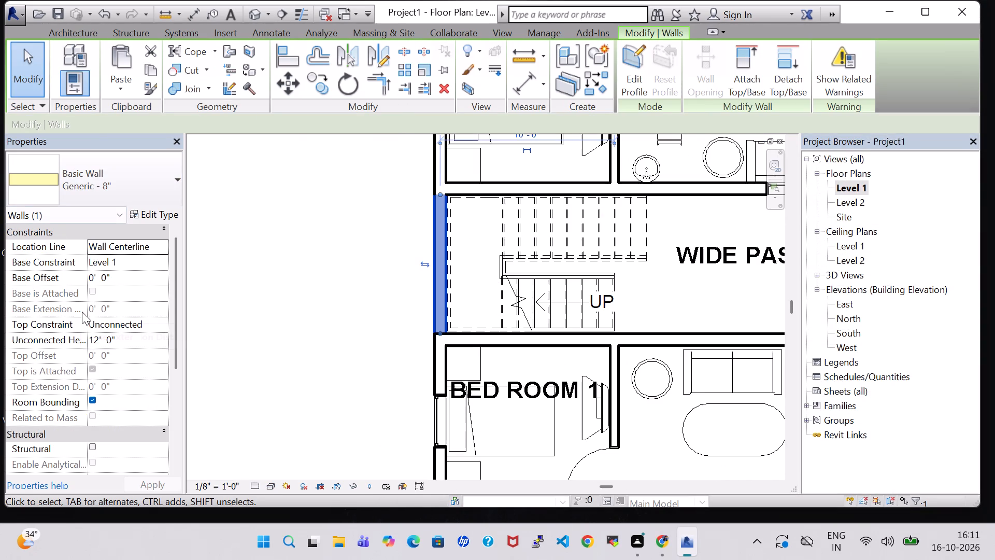
pyautogui.click(98, 339)
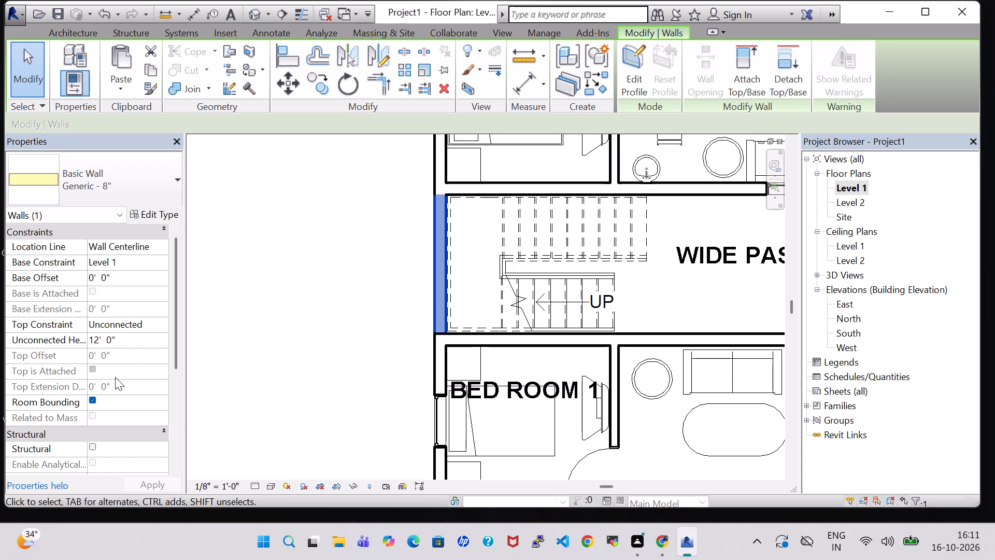
pyautogui.press('BackSpace')
pyautogui.press('5')
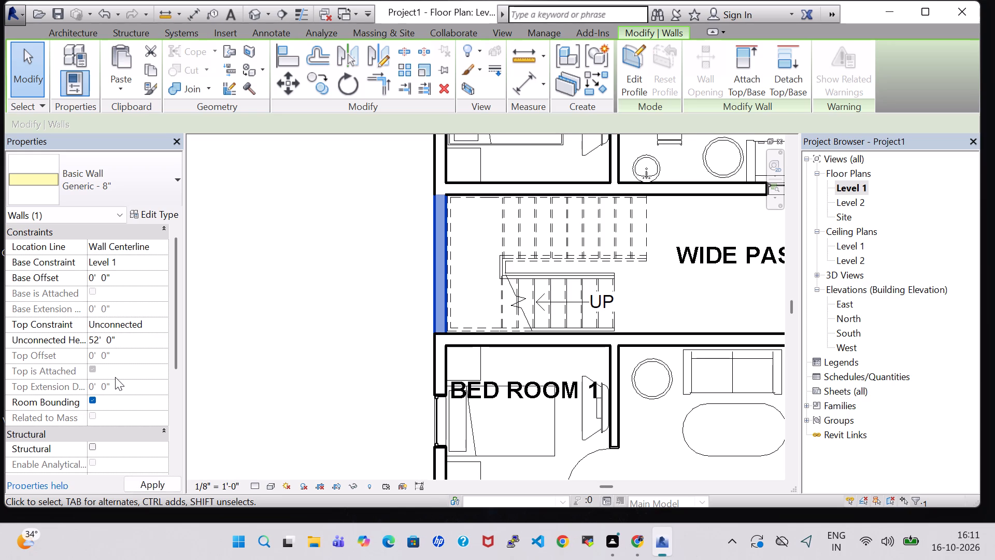
pyautogui.press('BackSpace')
pyautogui.press('1')
pyautogui.press('Right')
pyautogui.press('BackSpace')
pyautogui.press('5')
pyautogui.press('Return')
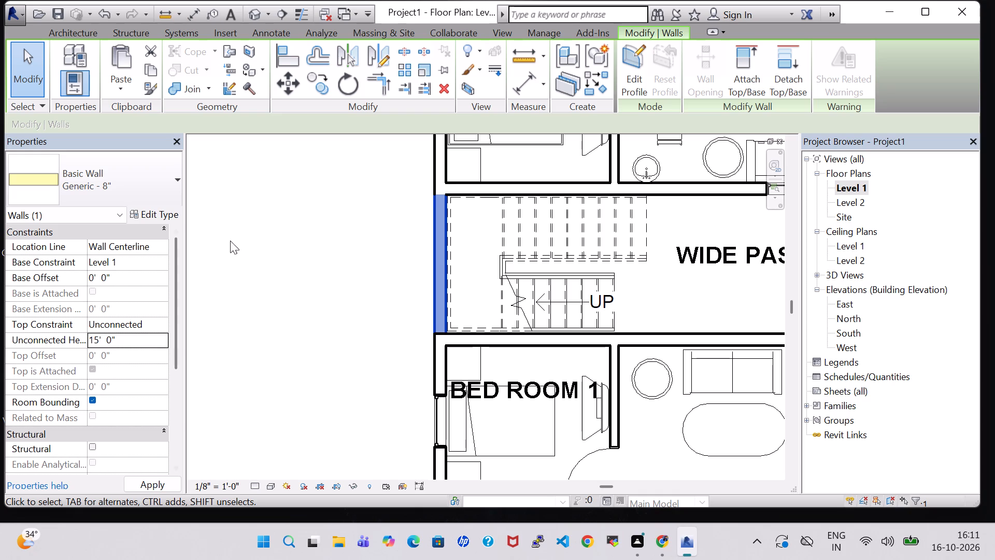
# Examine the raised staircase wall against the roof railings in 3D, including the whole front of the building.
pyautogui.click(255, 11)
pyautogui.scroll(-1, 551, 337)
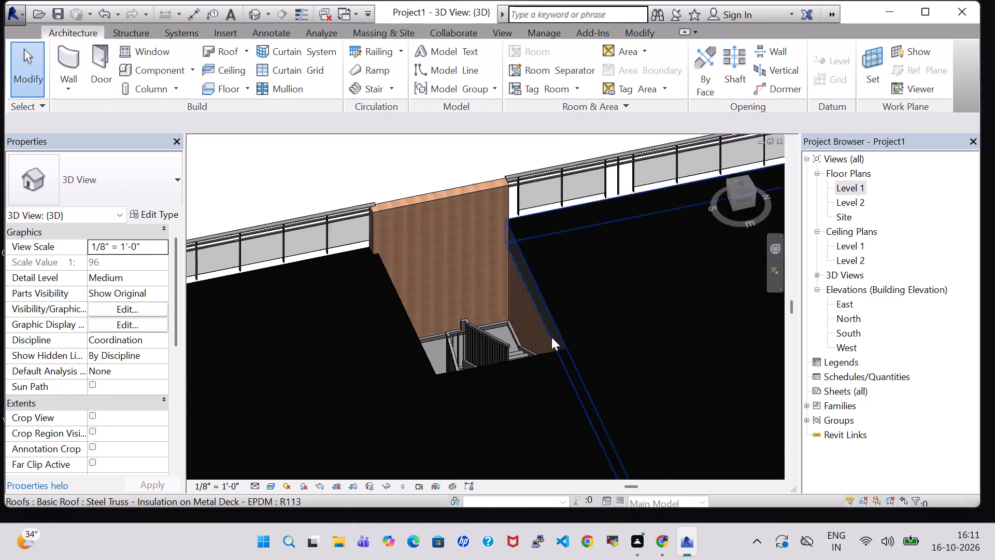
pyautogui.scroll(-2, 551, 337)
pyautogui.keyDown('shift'); pyautogui.moveTo(657, 382); pyautogui.dragTo(617, 366, button='middle'); pyautogui.keyUp('shift')
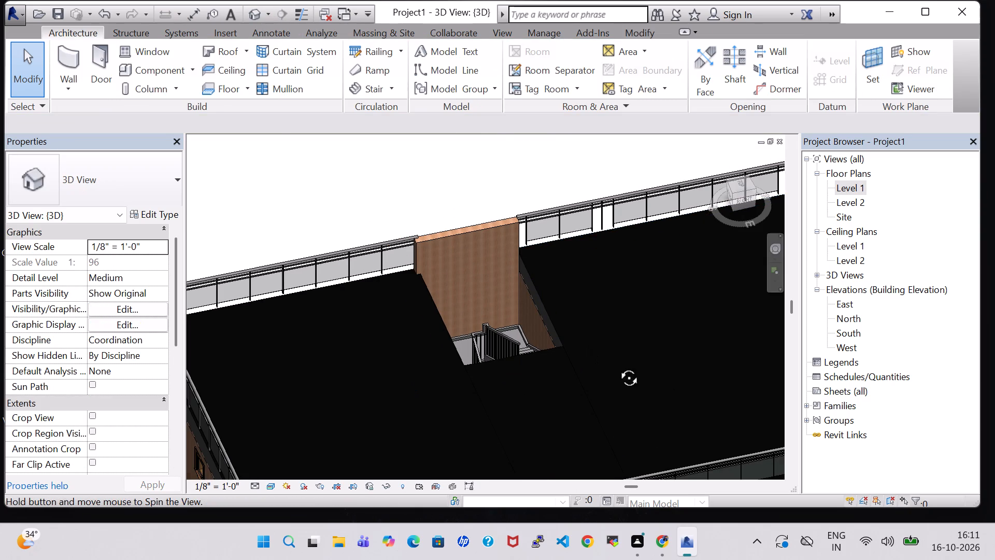
pyautogui.keyDown('shift'); pyautogui.moveTo(617, 366); pyautogui.dragTo(574, 348, button='middle'); pyautogui.keyUp('shift')
pyautogui.keyDown('shift'); pyautogui.moveTo(574, 348); pyautogui.dragTo(621, 301, button='middle'); pyautogui.keyUp('shift')
pyautogui.keyDown('shift'); pyautogui.moveTo(633, 343); pyautogui.dragTo(635, 251, button='middle'); pyautogui.keyUp('shift')
pyautogui.keyDown('shift'); pyautogui.middleClick(635, 251); pyautogui.keyUp('shift')
pyautogui.keyDown('shift'); pyautogui.middleClick(628, 278); pyautogui.keyUp('shift')
pyautogui.keyDown('shift'); pyautogui.moveTo(627, 280); pyautogui.dragTo(627, 289, button='middle'); pyautogui.keyUp('shift')
pyautogui.keyDown('shift'); pyautogui.middleClick(627, 291); pyautogui.keyUp('shift')
pyautogui.keyDown('shift'); pyautogui.moveTo(626, 297); pyautogui.dragTo(624, 314, button='middle'); pyautogui.keyUp('shift')
pyautogui.keyDown('shift'); pyautogui.moveTo(619, 235); pyautogui.dragTo(619, 273, button='middle'); pyautogui.keyUp('shift')
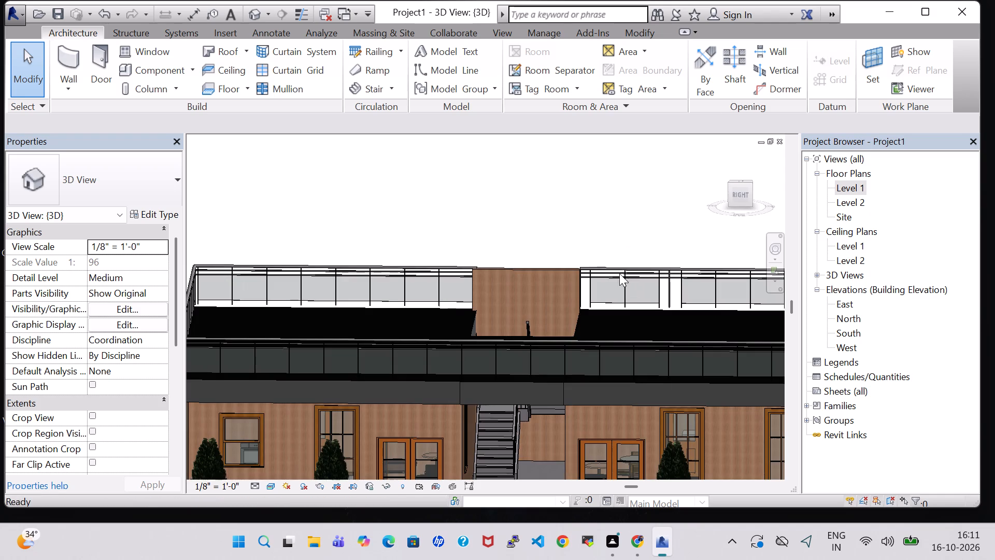
pyautogui.moveTo(658, 380); pyautogui.dragTo(637, 241, button='middle')
pyautogui.moveTo(532, 443); pyautogui.dragTo(536, 417, button='middle')
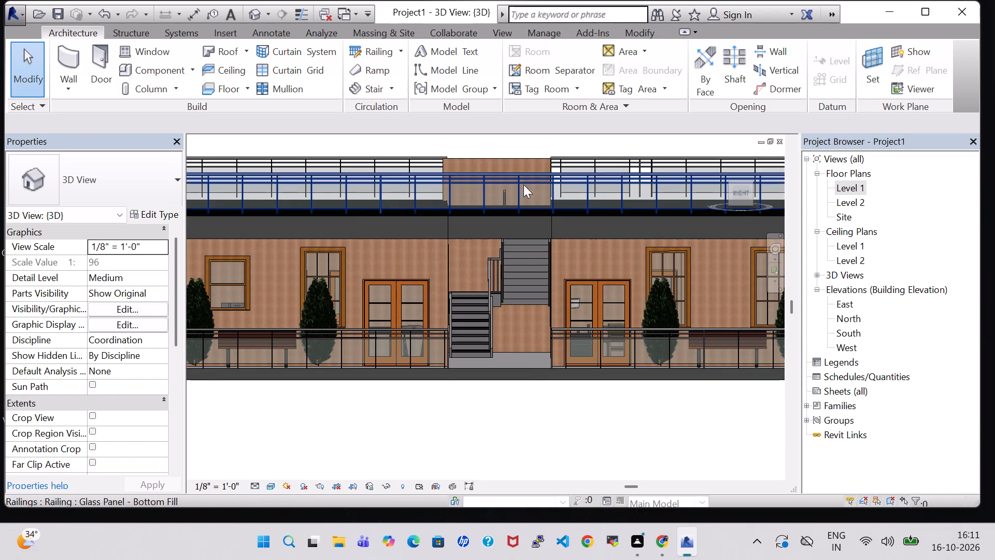
pyautogui.scroll(-3, 544, 404)
pyautogui.middleClick(549, 411)
pyautogui.middleClick(549, 411)
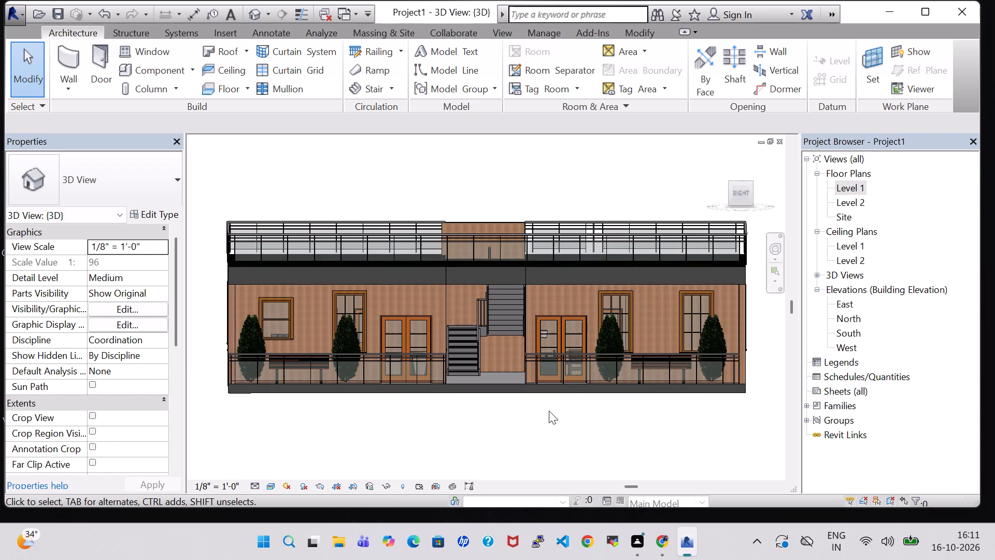
pyautogui.keyDown('shift'); pyautogui.moveTo(600, 195); pyautogui.dragTo(600, 203, button='middle'); pyautogui.keyUp('shift')
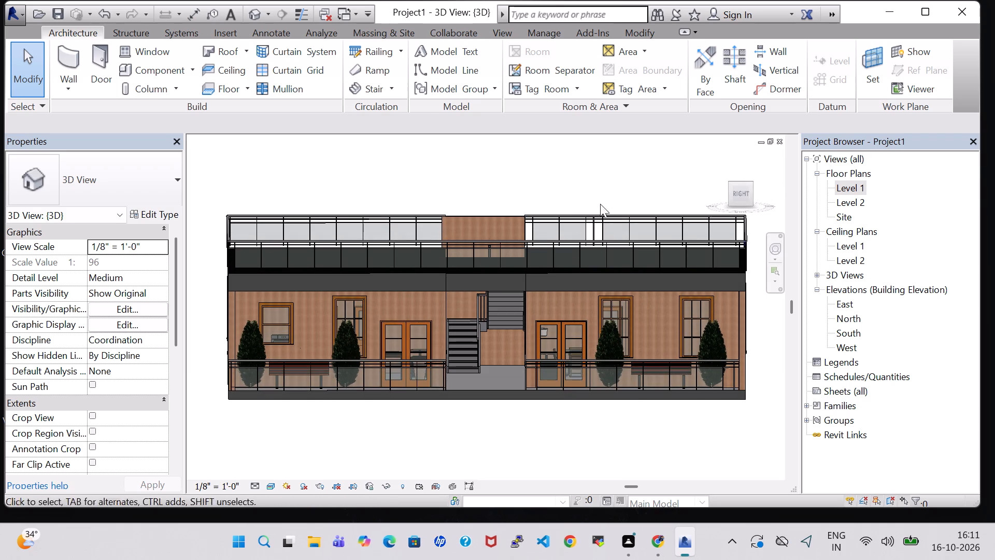
pyautogui.scroll(-1, 620, 396)
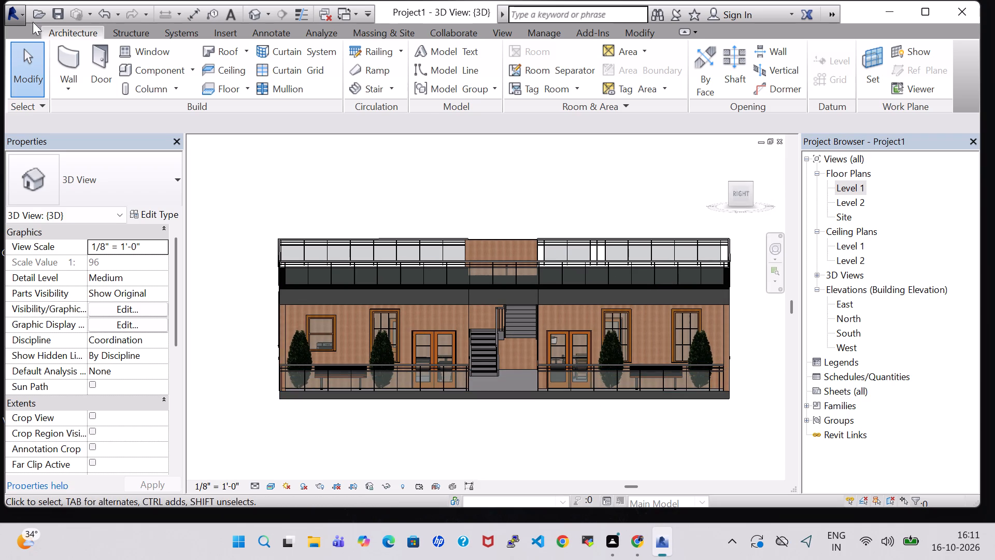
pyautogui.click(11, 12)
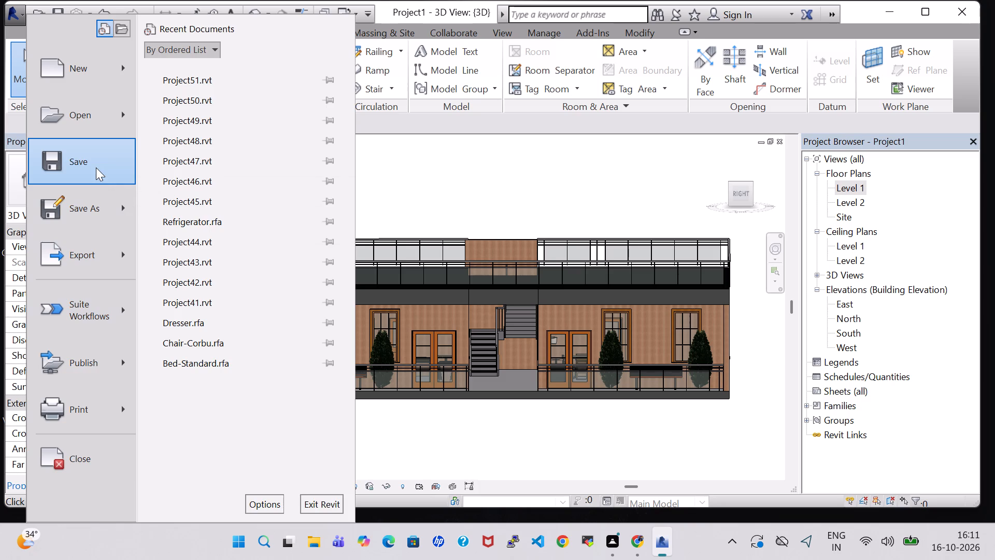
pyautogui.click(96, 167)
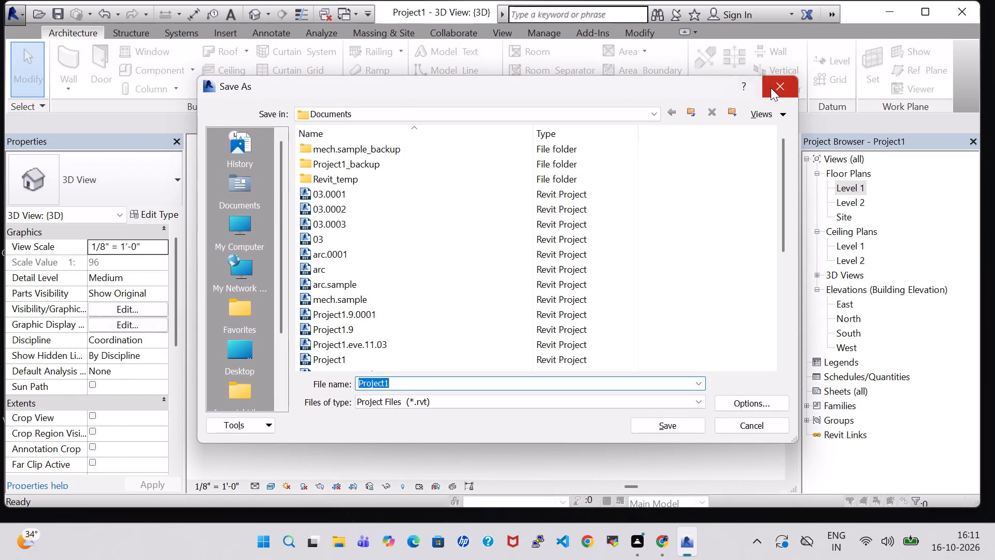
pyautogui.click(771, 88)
# Save the project as Project52 in the work folder on the Desktop.
pyautogui.click(16, 15)
pyautogui.click(86, 207)
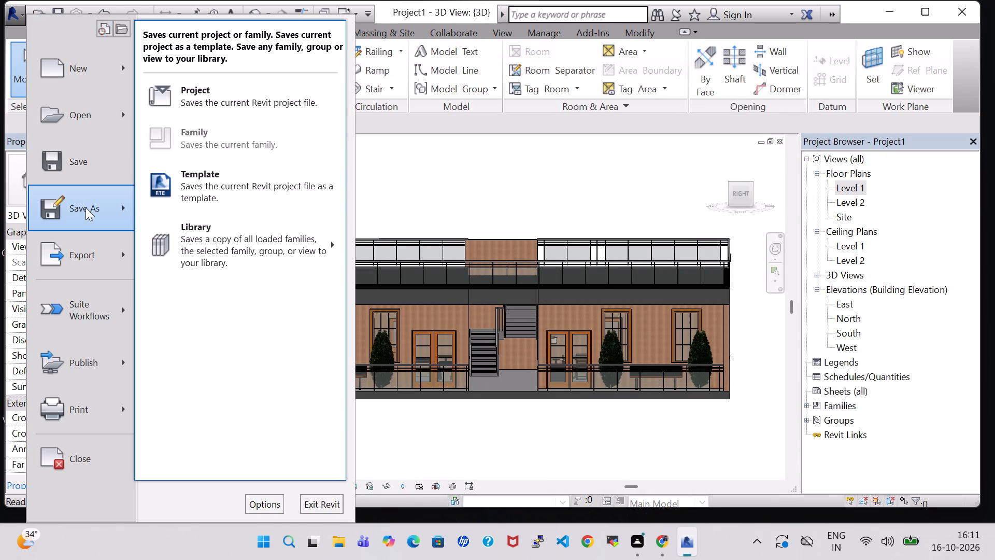
pyautogui.click(228, 95)
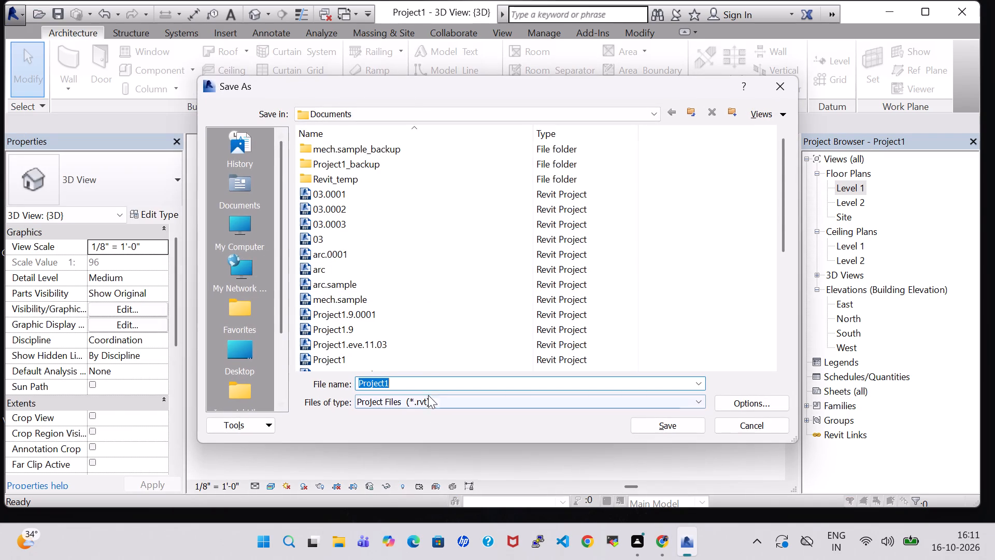
pyautogui.doubleClick(251, 348)
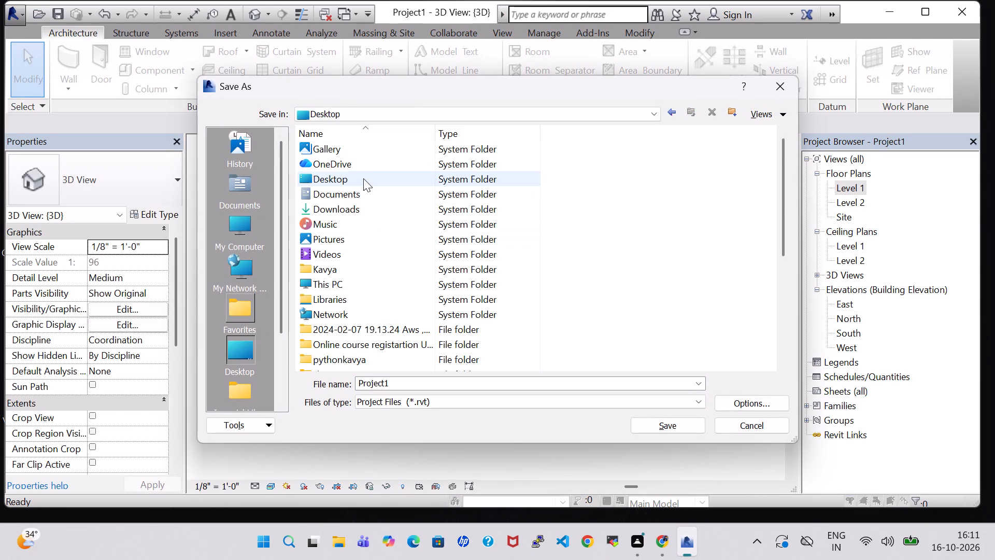
pyautogui.scroll(-2, 335, 307)
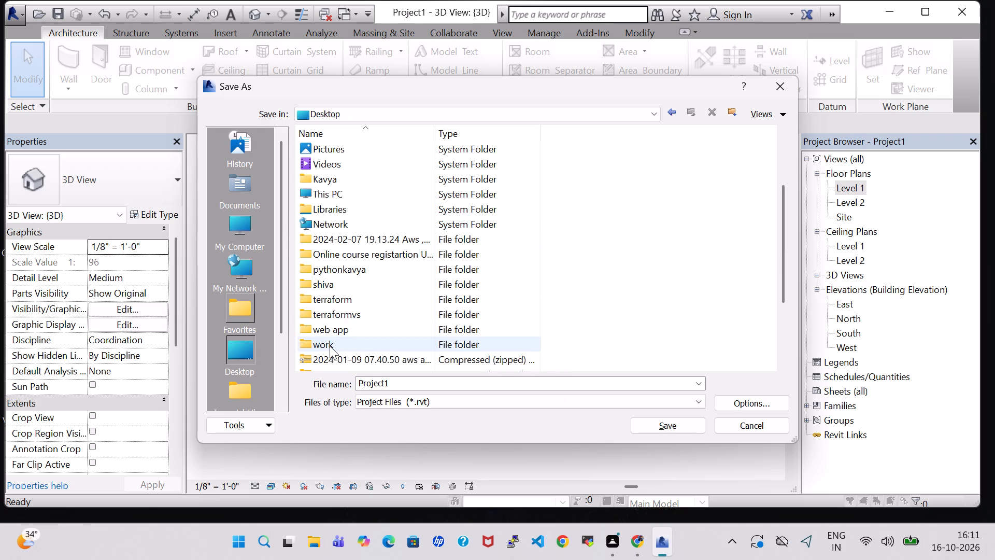
pyautogui.doubleClick(330, 346)
pyautogui.scroll(-18, 379, 265)
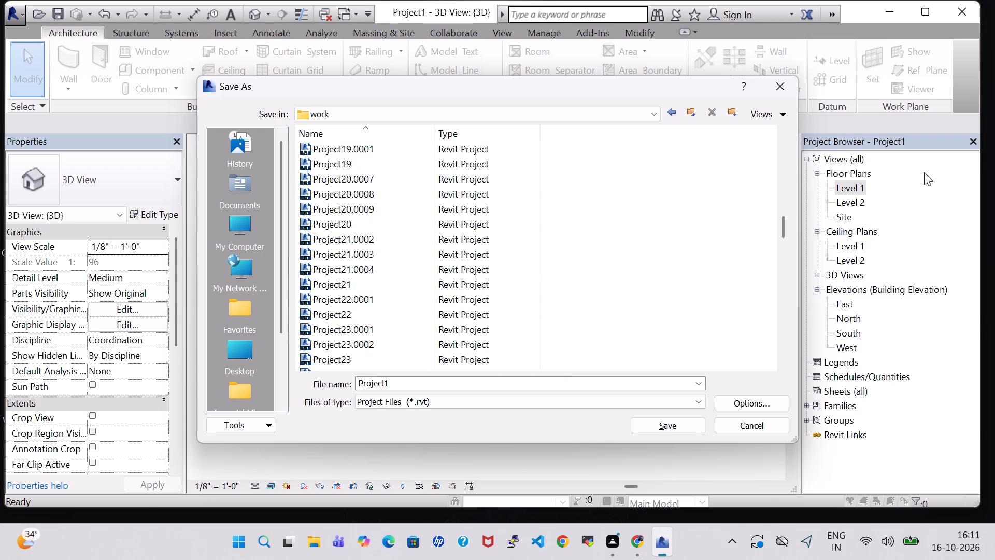
pyautogui.moveTo(785, 229); pyautogui.dragTo(791, 357)
pyautogui.doubleClick(401, 386)
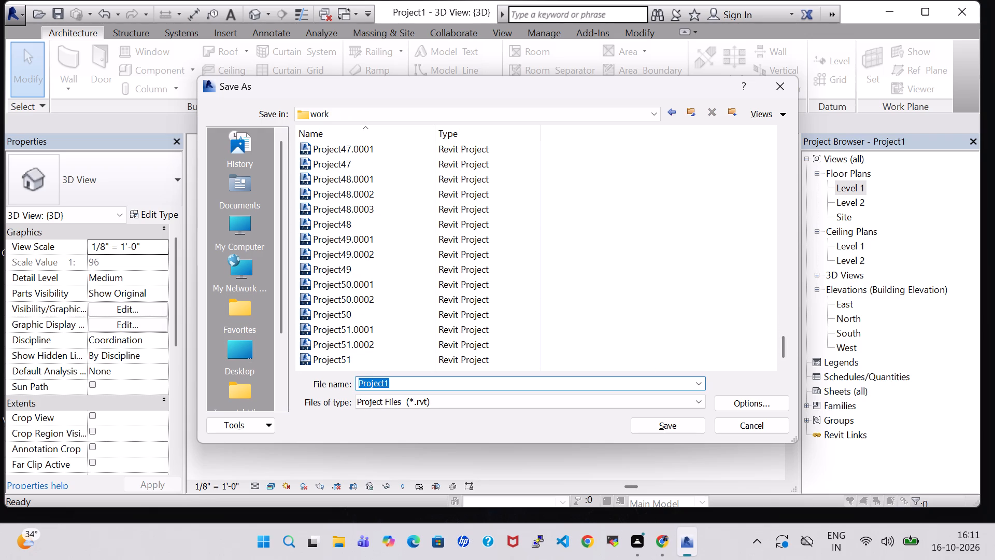
pyautogui.click(401, 386)
pyautogui.press('BackSpace')
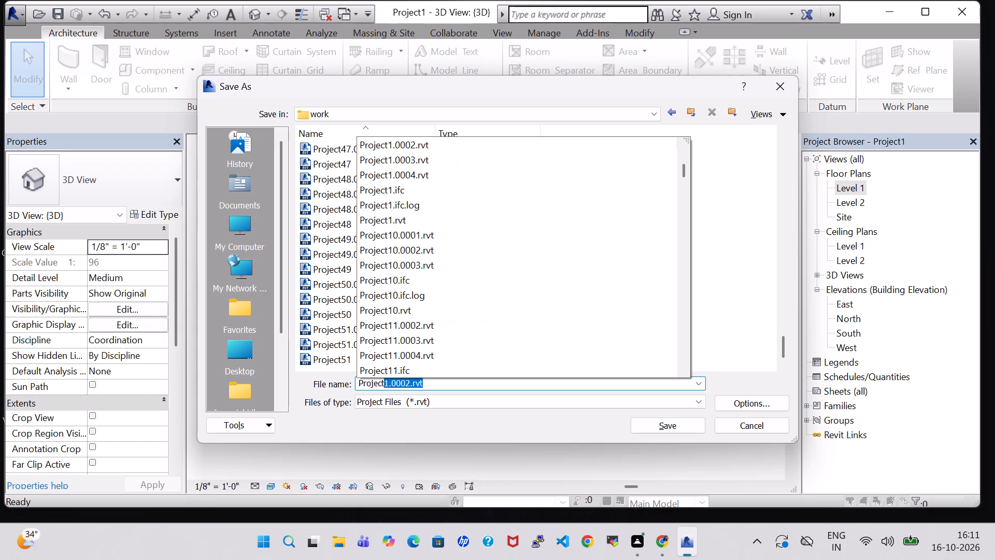
pyautogui.write('52')
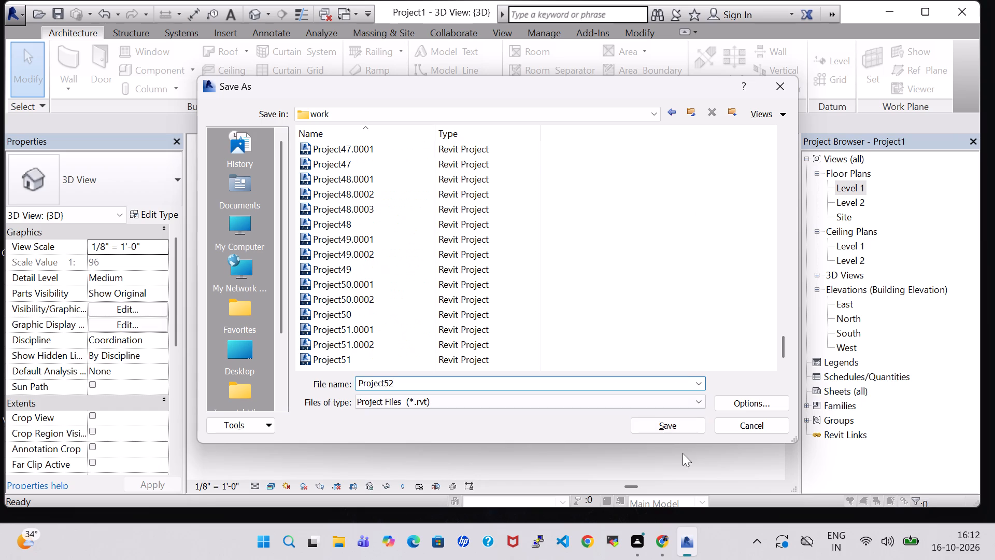
pyautogui.click(683, 430)
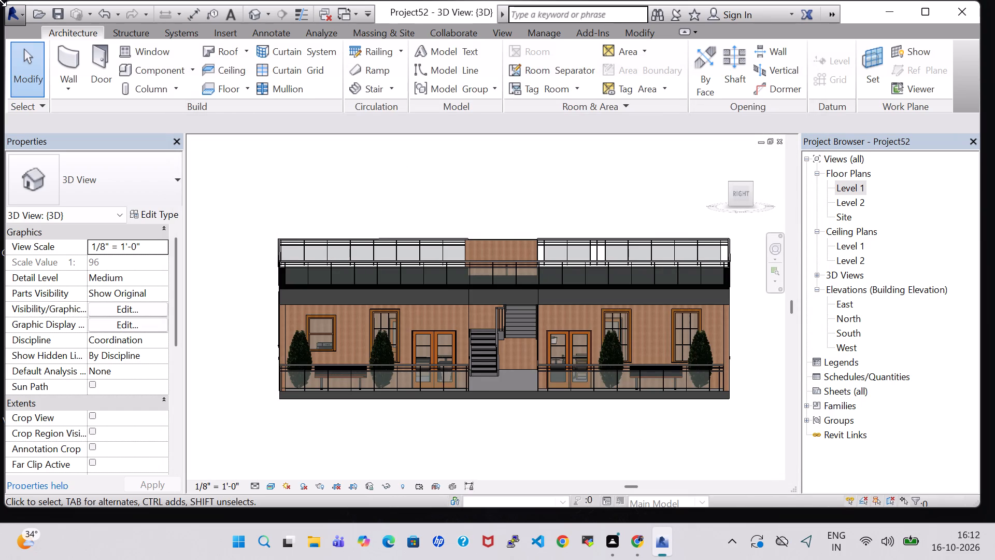
# Save the Project52 file again.
pyautogui.click(11, 15)
pyautogui.click(80, 161)
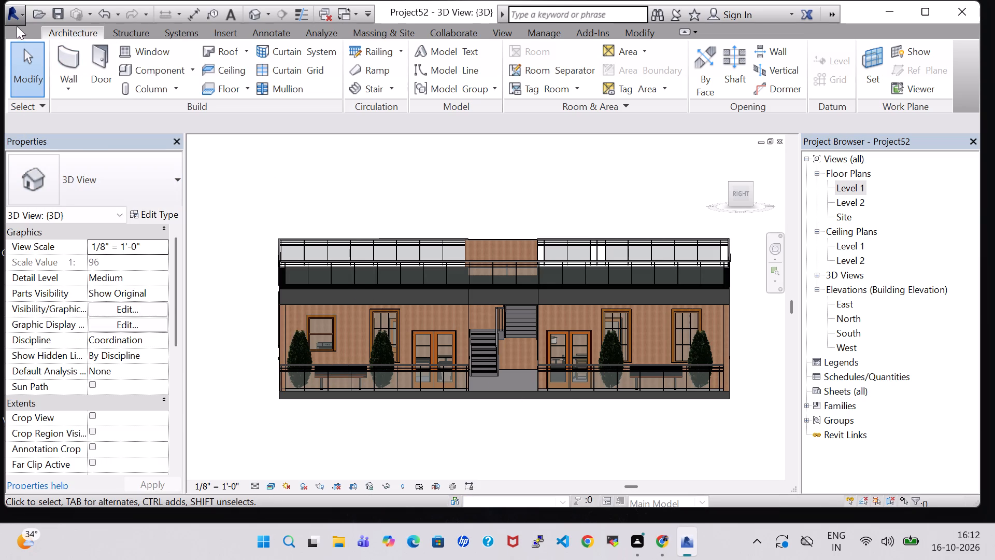
# Export the model as an IFC 2x3 file named Project52 in the work folder.
pyautogui.click(16, 10)
pyautogui.click(88, 263)
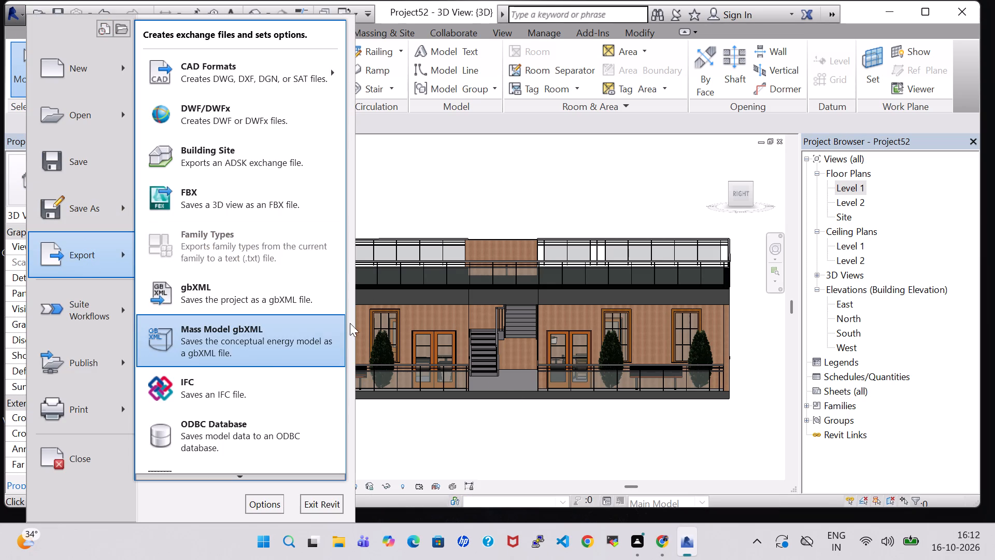
pyautogui.click(258, 377)
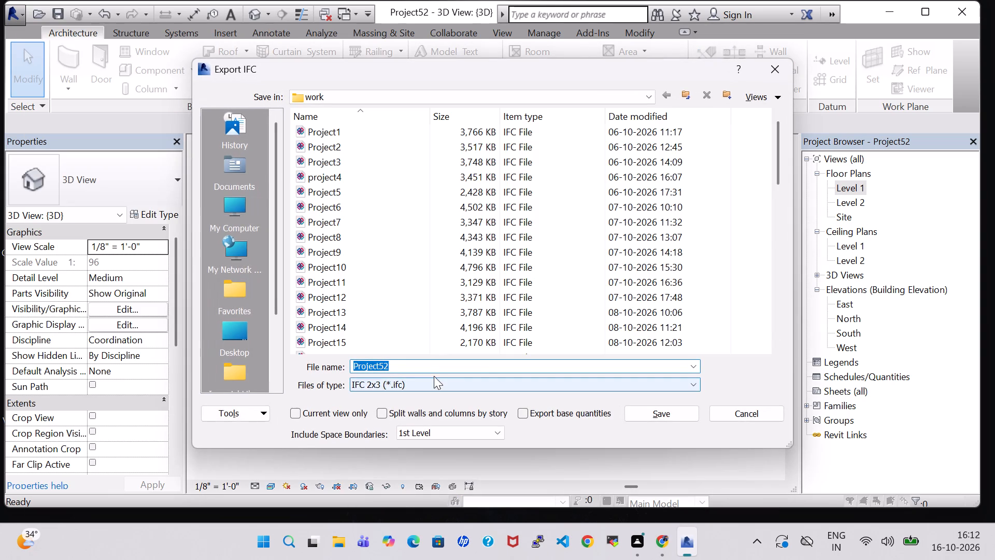
pyautogui.click(645, 416)
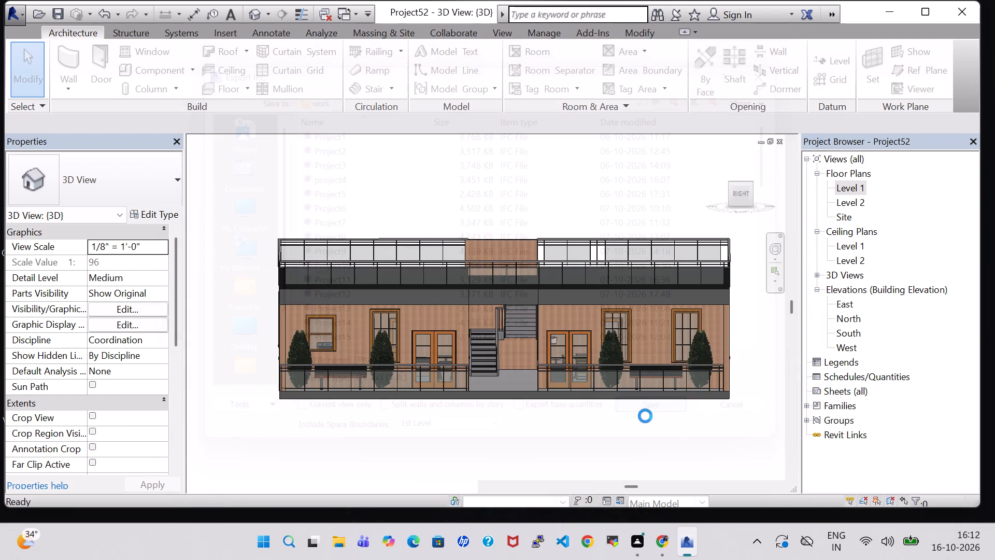